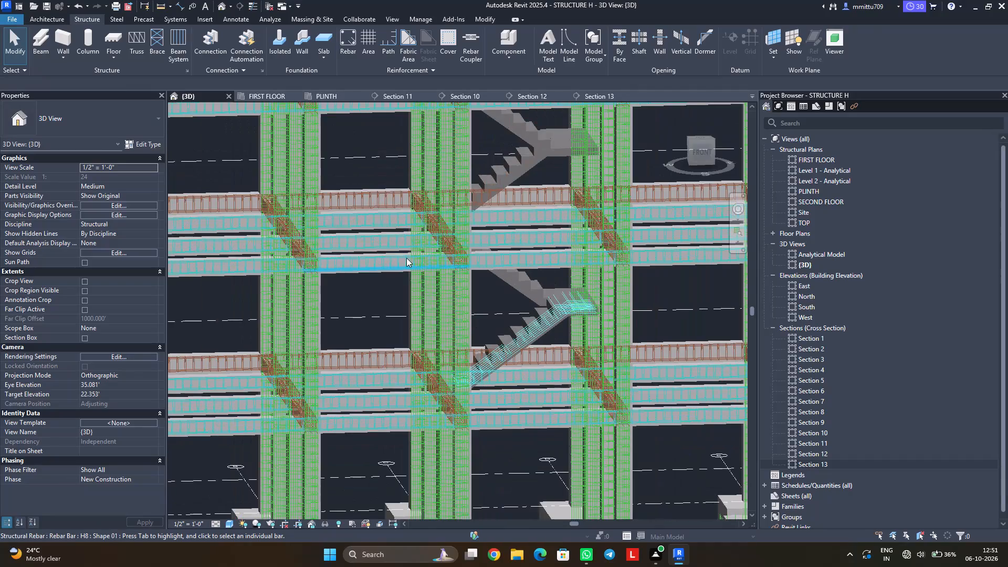
In the PLINTH plan, check the staircase's level constraints and the available top level options.
scroll(390, 250, "down", 2)
scroll(348, 223, "up", 1)
left_click(316, 96)
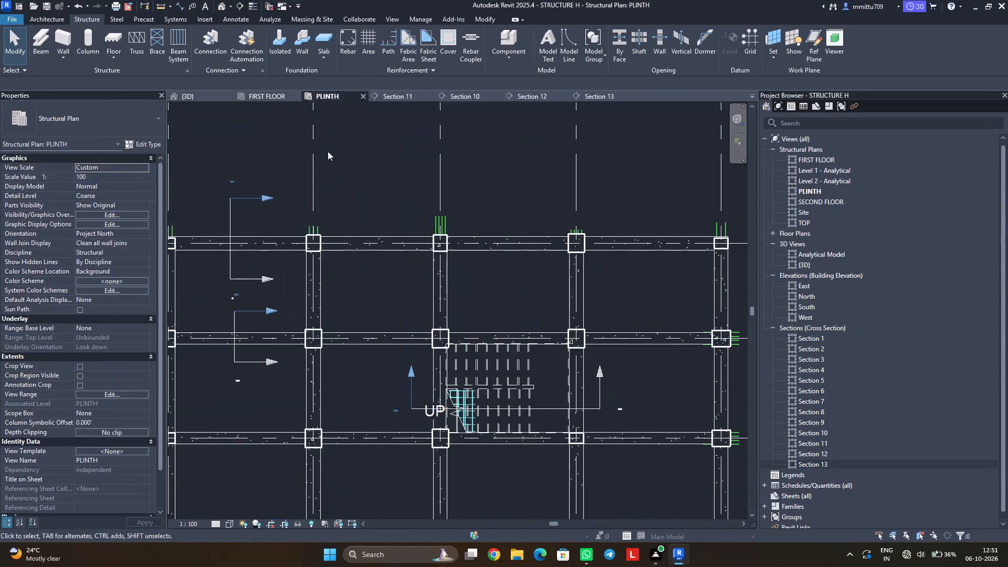
scroll(478, 367, "down", 1)
scroll(478, 367, "up", 1)
scroll(478, 367, "down", 1)
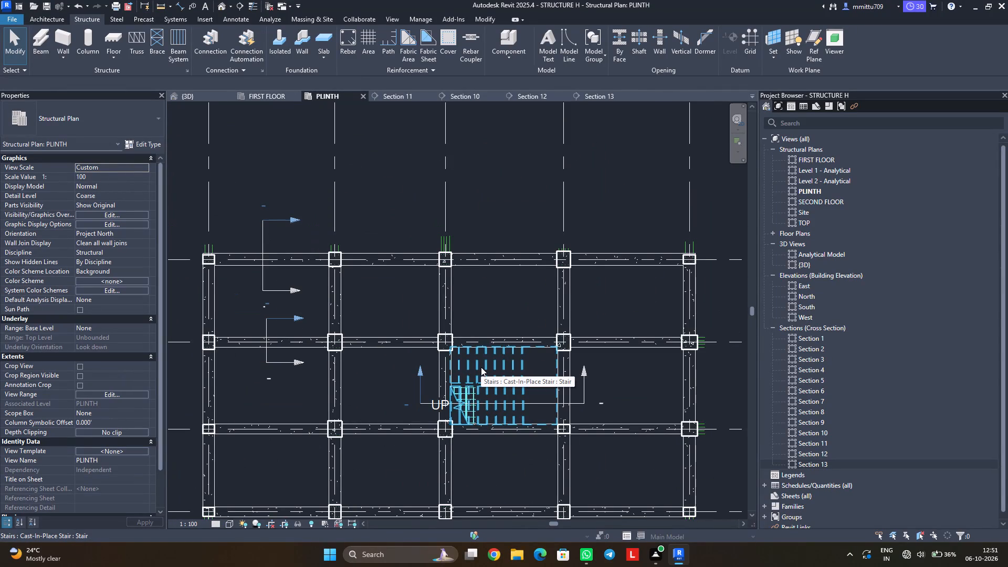
left_click(489, 369)
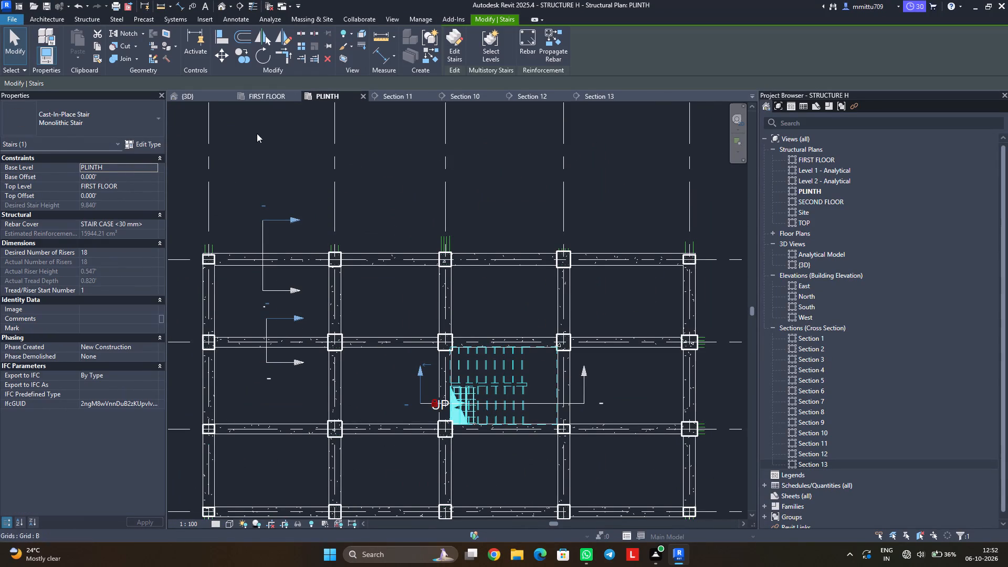
left_click(155, 185)
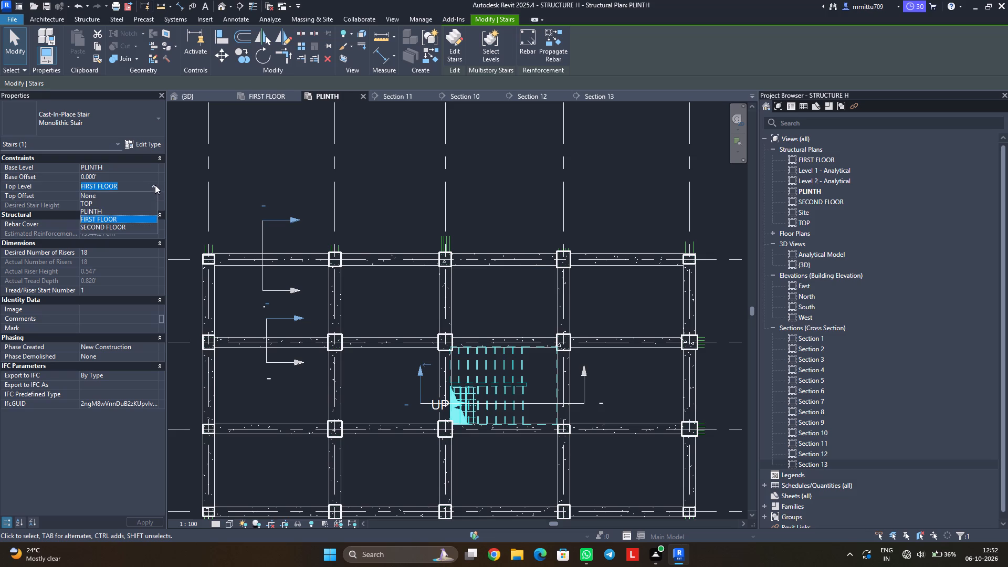
left_click(193, 182)
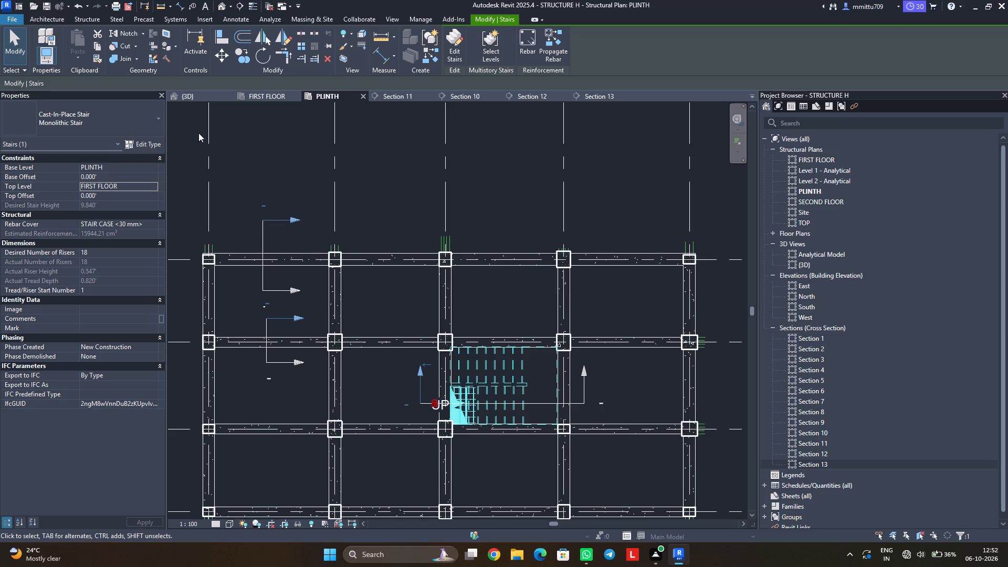
Examine the two staircases and their storeys in the 3D view.
left_click(182, 92)
scroll(193, 188, "up", 1)
scroll(193, 190, "down", 1)
scroll(193, 190, "up", 2)
scroll(193, 190, "down", 4)
scroll(216, 229, "up", 1)
scroll(217, 230, "down", 2)
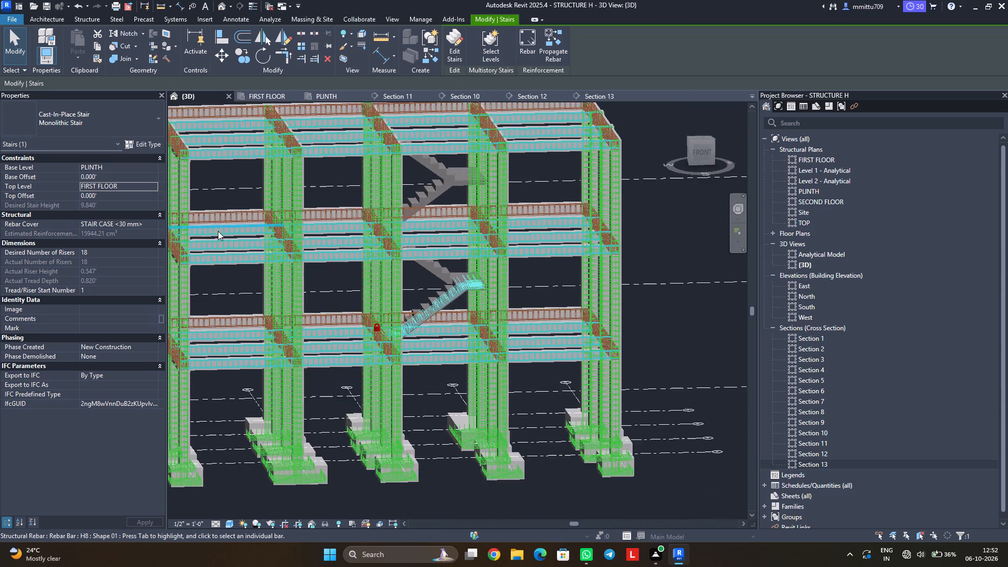
scroll(218, 231, "down", 3)
left_click(299, 408)
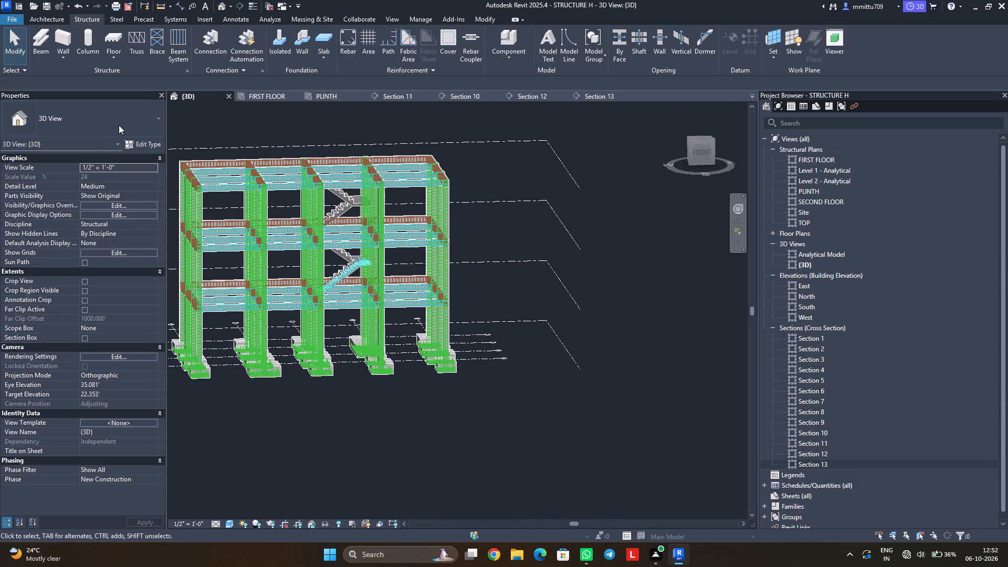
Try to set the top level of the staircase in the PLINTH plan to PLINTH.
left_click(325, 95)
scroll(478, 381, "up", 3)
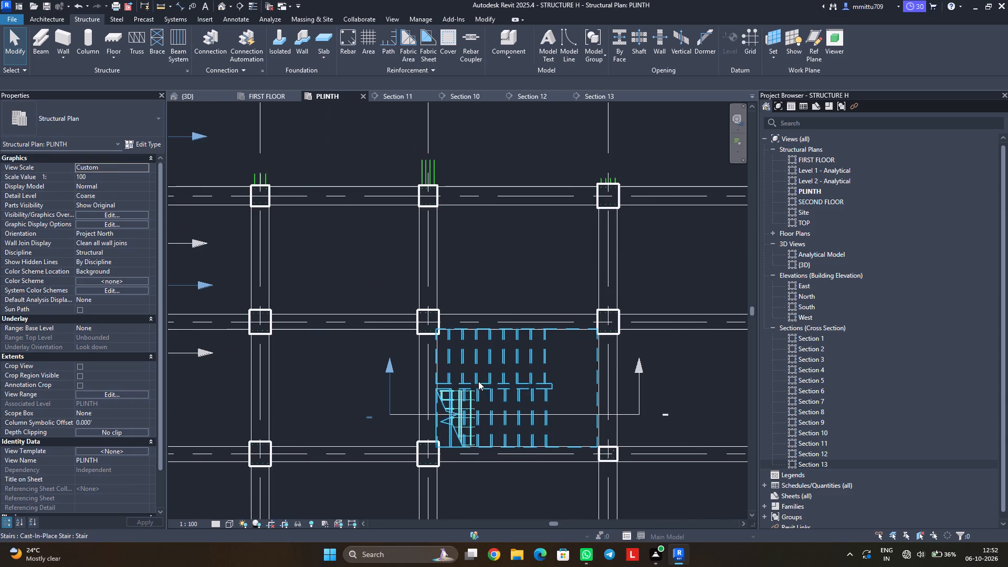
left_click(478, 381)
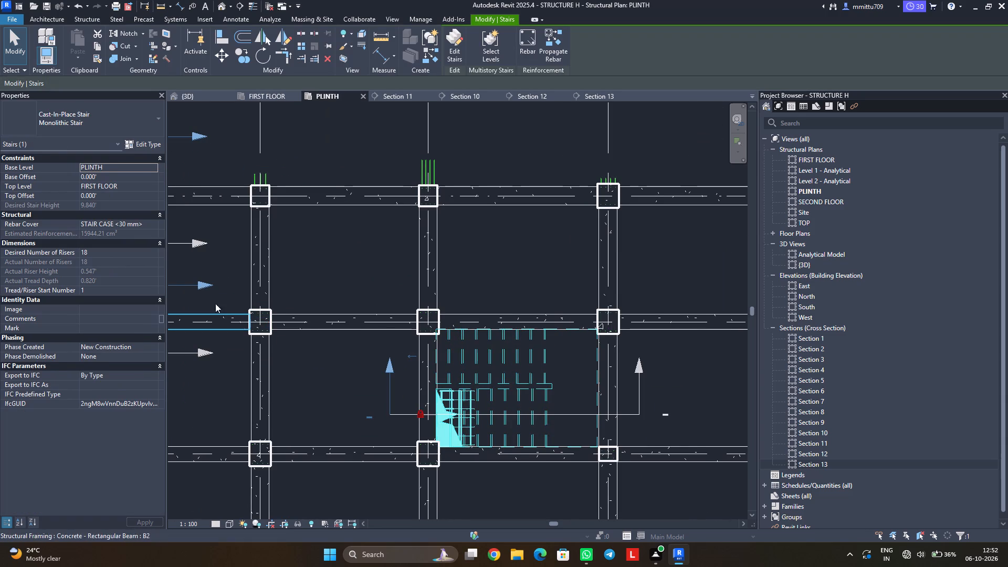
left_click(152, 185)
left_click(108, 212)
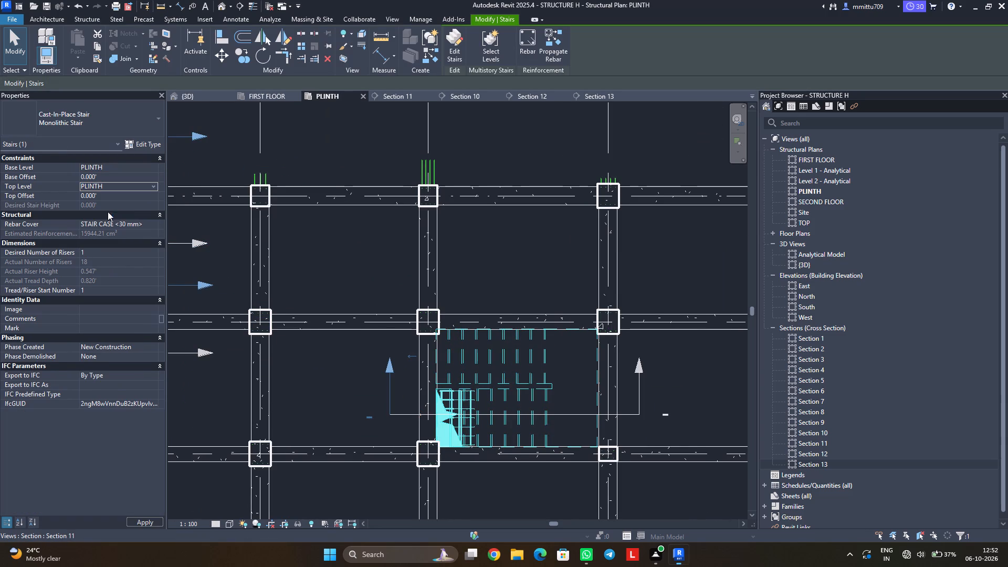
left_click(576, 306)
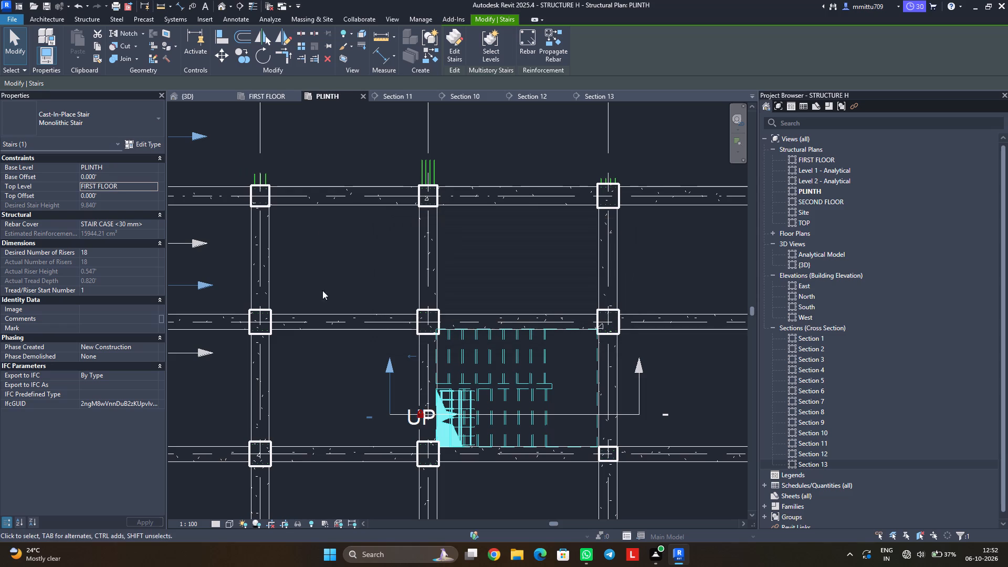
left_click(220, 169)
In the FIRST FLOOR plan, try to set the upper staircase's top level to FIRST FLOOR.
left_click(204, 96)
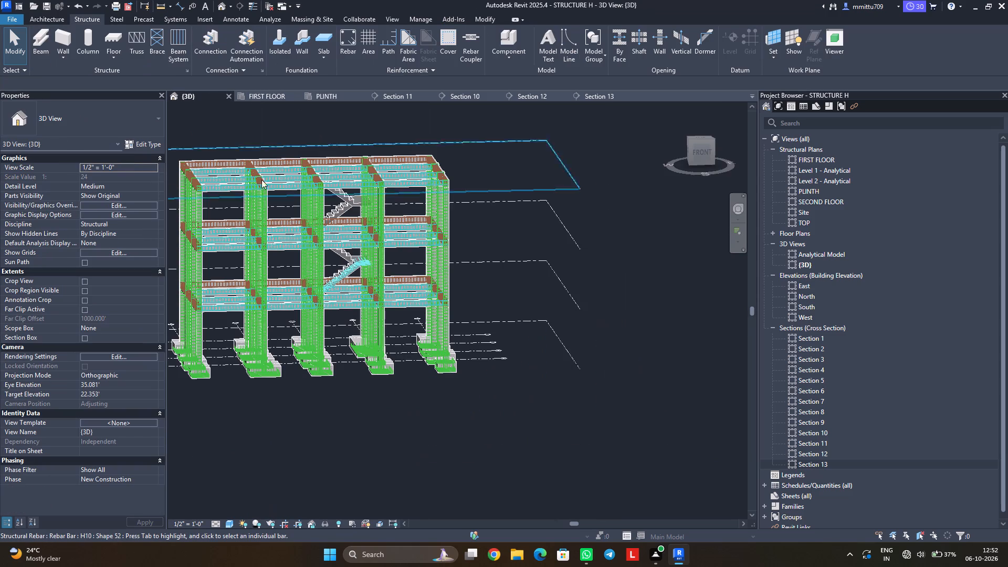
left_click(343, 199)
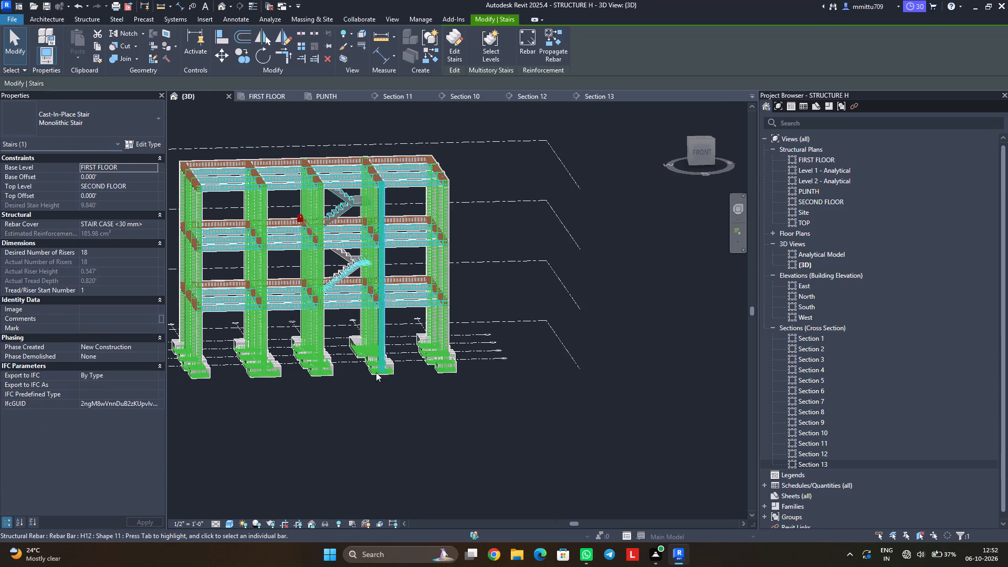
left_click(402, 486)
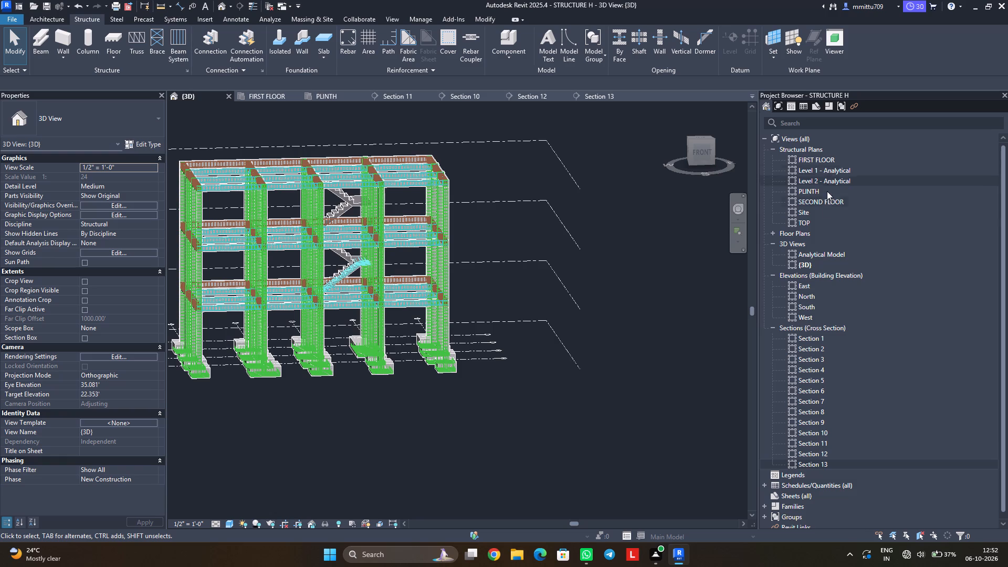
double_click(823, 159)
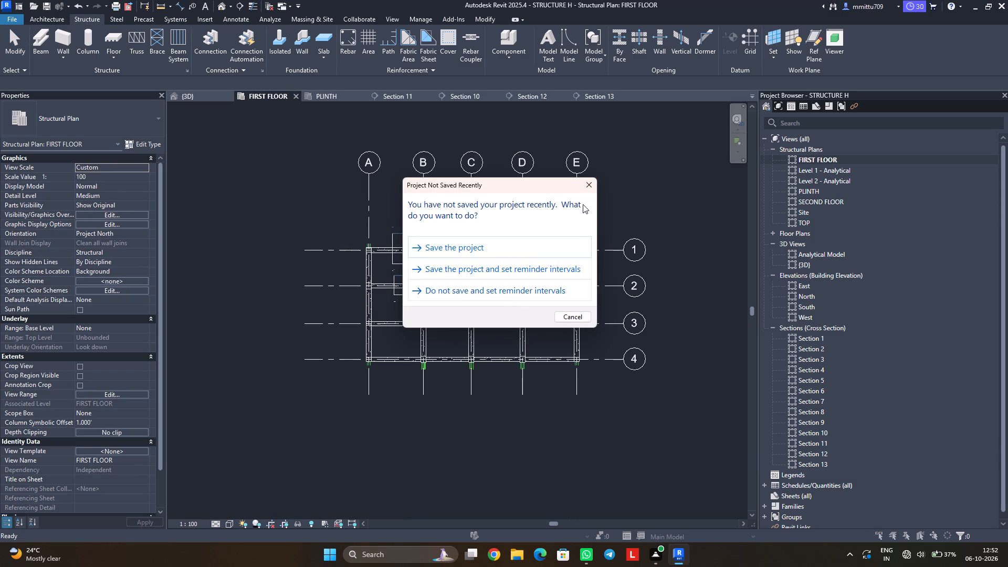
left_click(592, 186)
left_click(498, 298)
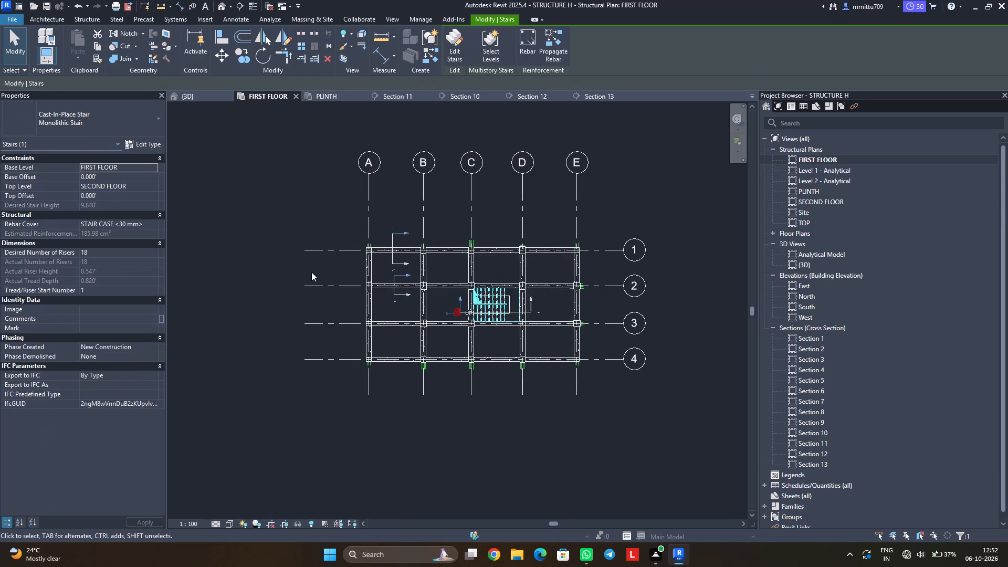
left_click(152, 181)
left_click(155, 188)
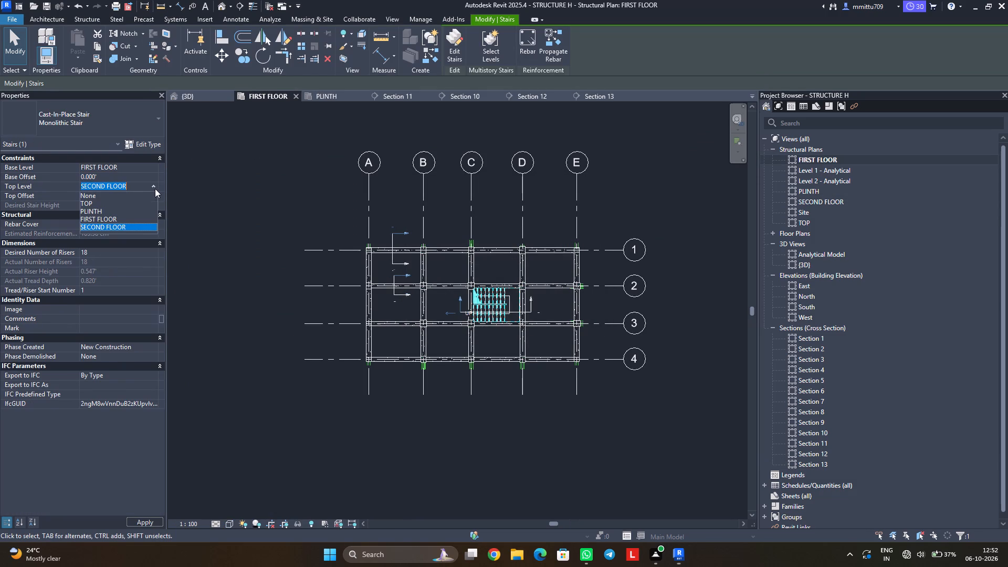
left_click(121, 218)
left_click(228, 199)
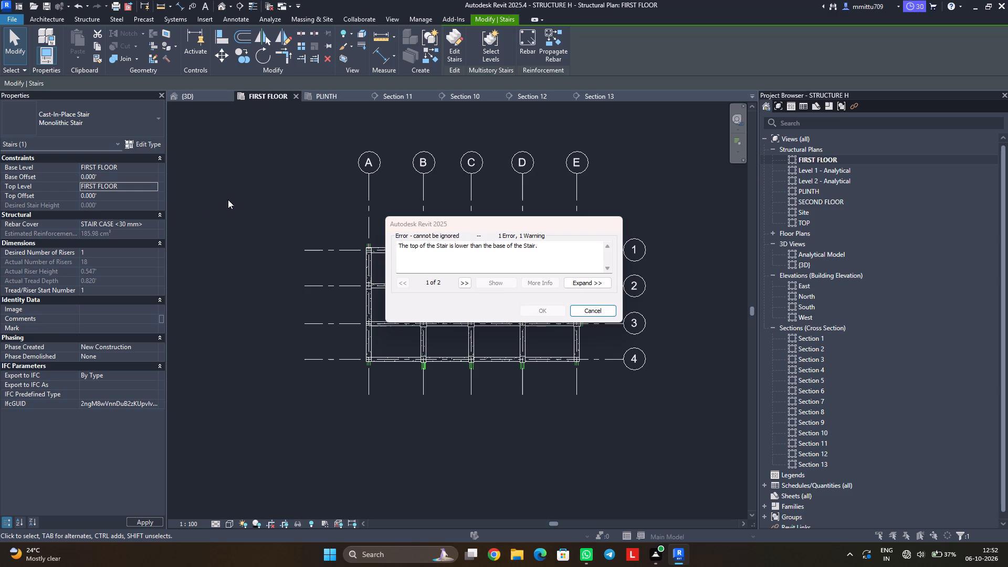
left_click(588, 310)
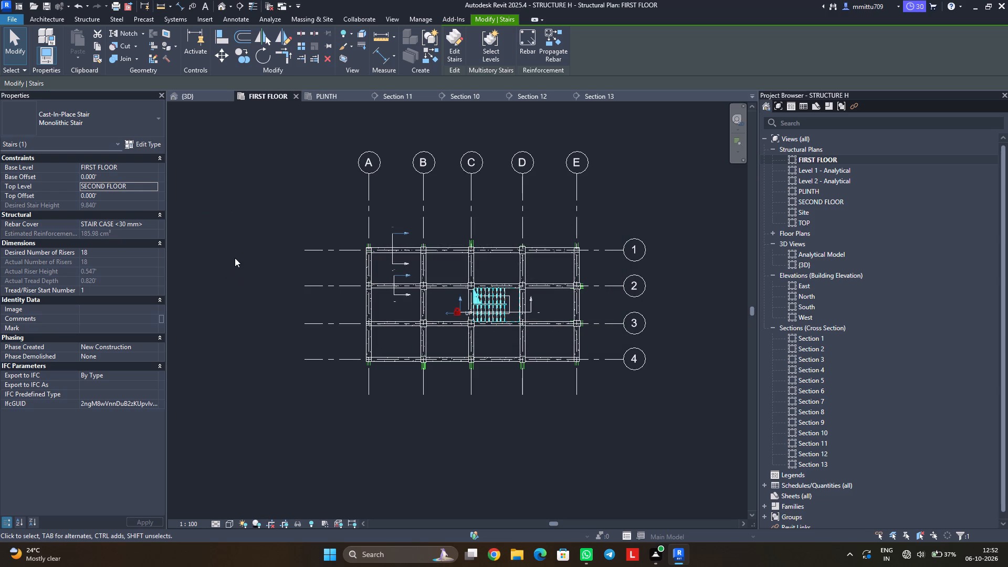
Set the upper staircase's base level to PLINTH and its top level to FIRST FLOOR.
left_click(155, 165)
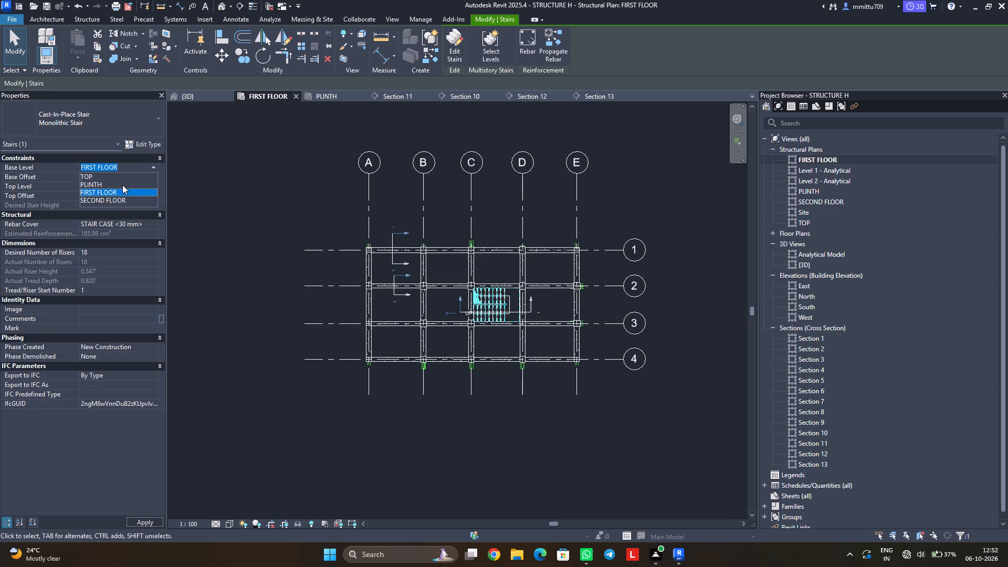
left_click(122, 185)
left_click(153, 185)
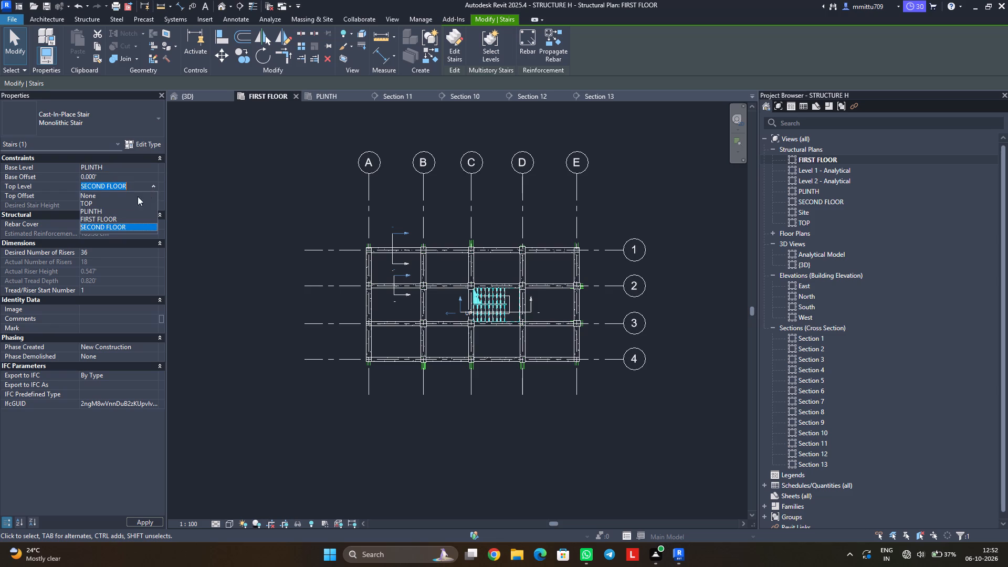
left_click(112, 214)
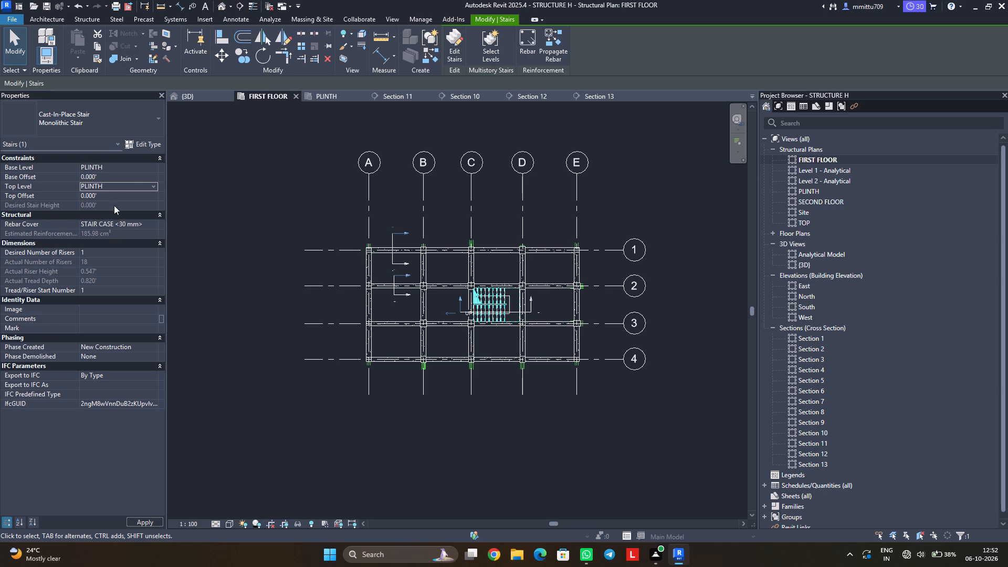
left_click(155, 186)
left_click(119, 217)
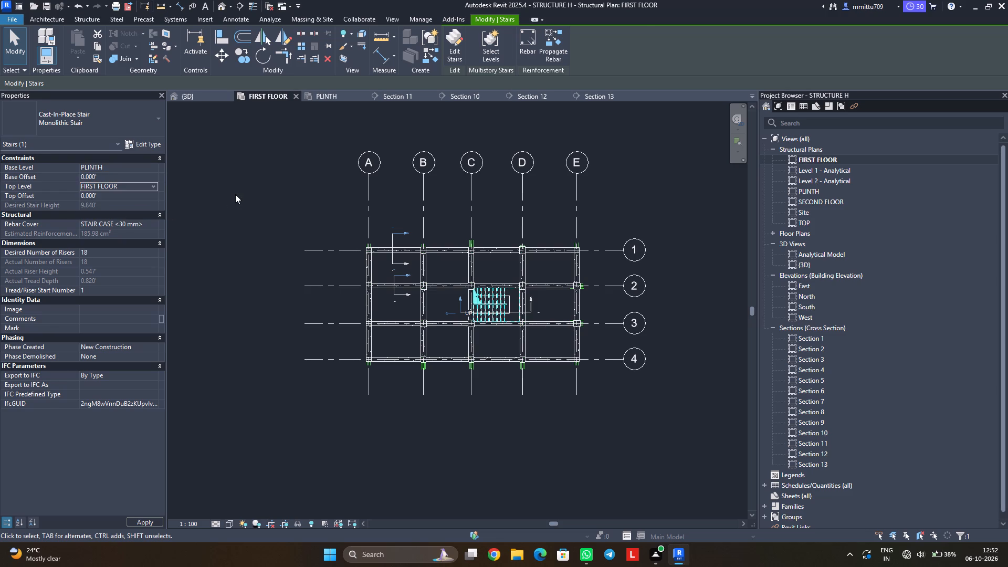
left_click(235, 194)
Inspect the relocated staircase and the stair reinforcement in the 3D view and Section 13.
left_click(209, 97)
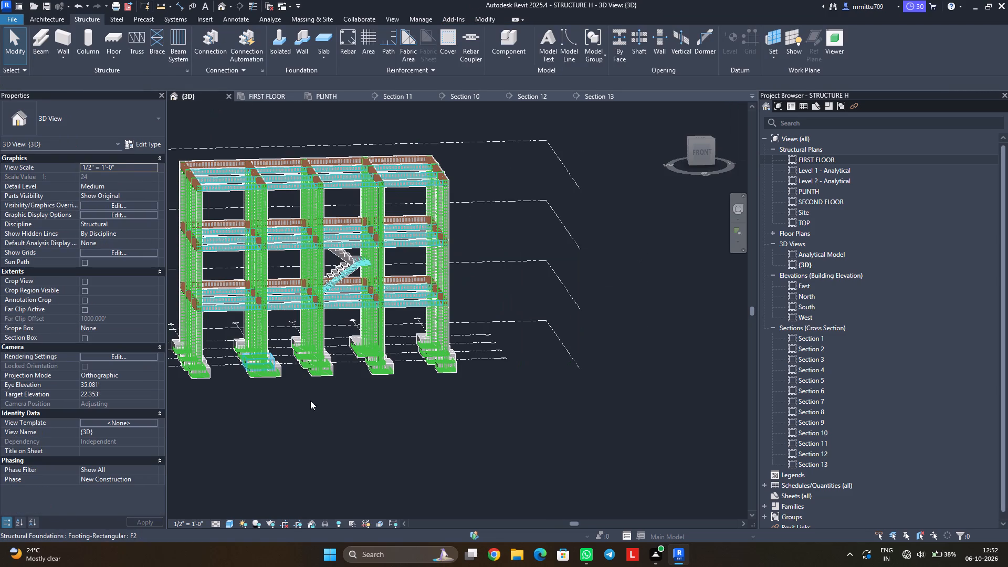
middle_click_drag(291, 448, 246, 449)
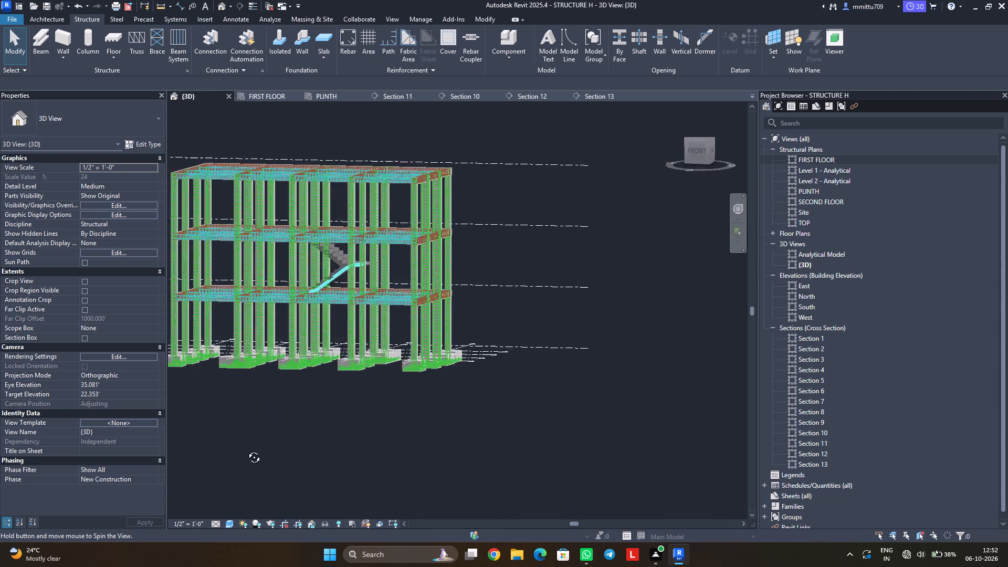
middle_click_drag(246, 449, 363, 452)
scroll(363, 452, "up", 1)
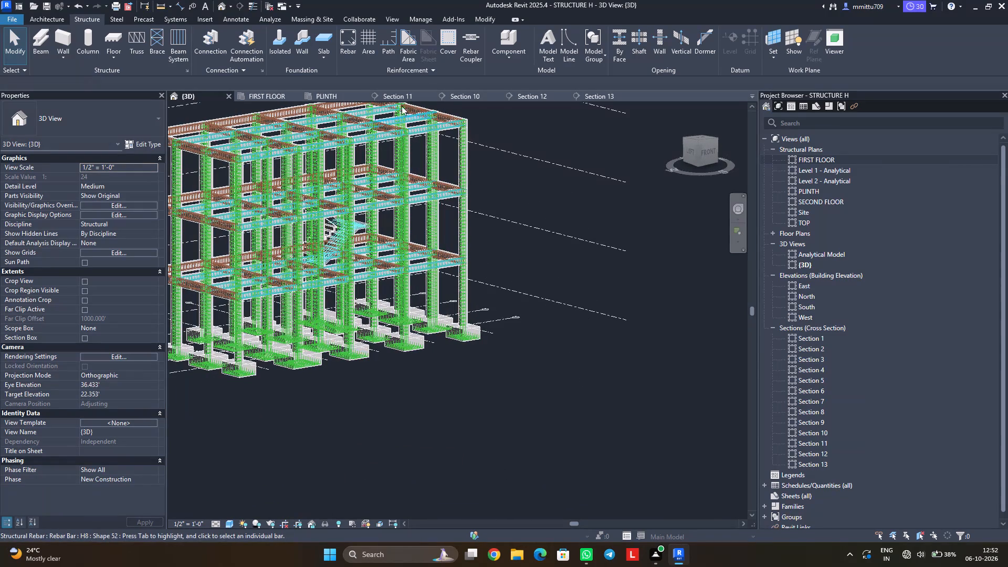
left_click(571, 93)
scroll(546, 385, "up", 2)
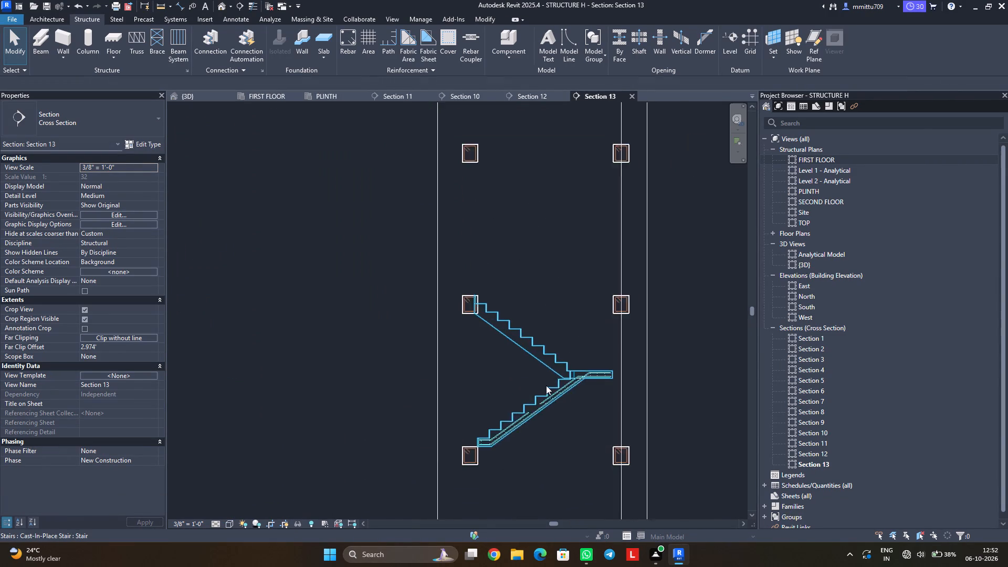
scroll(546, 385, "up", 2)
middle_click_drag(542, 394, 495, 388)
scroll(526, 361, "up", 1)
scroll(526, 361, "down", 1)
scroll(526, 361, "up", 1)
scroll(520, 330, "down", 7)
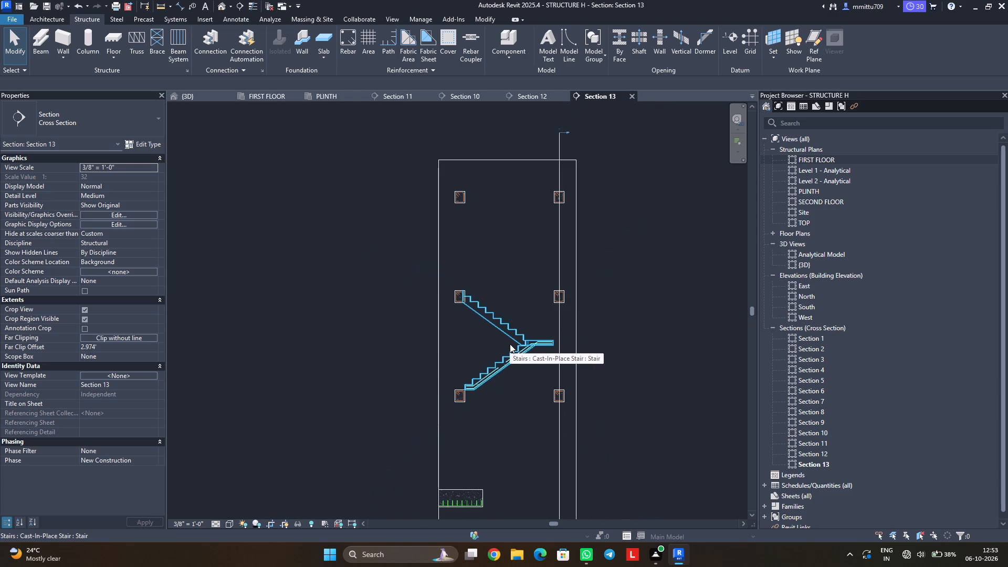
In the PLINTH plan, break the Section 13 line where it crosses the staircase.
left_click(324, 100)
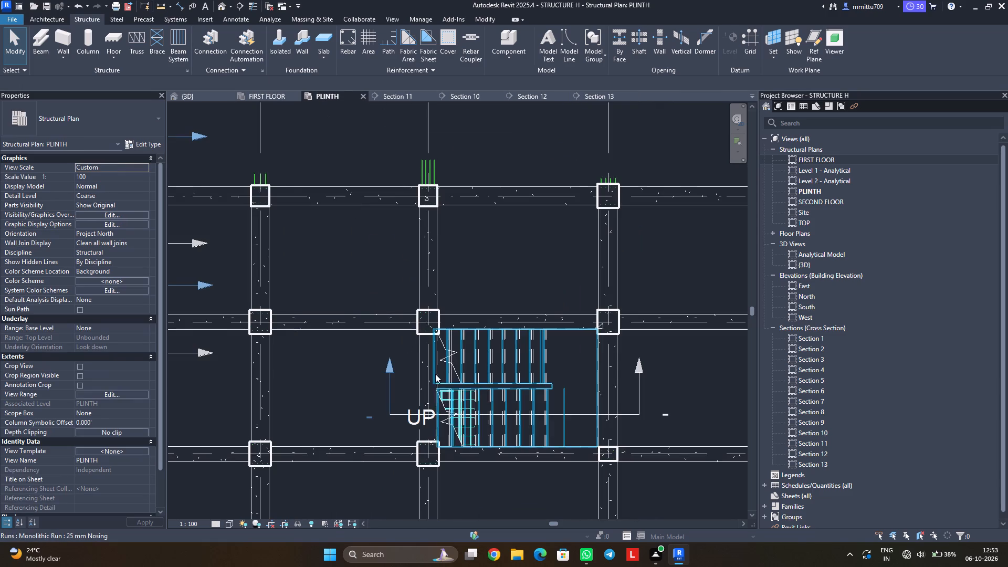
scroll(438, 379, "down", 1)
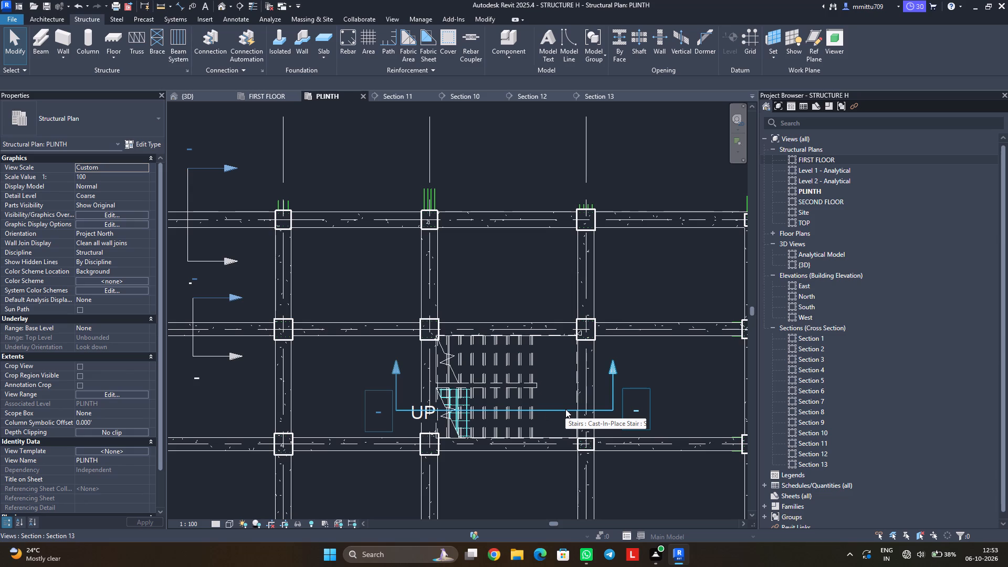
left_click(565, 409)
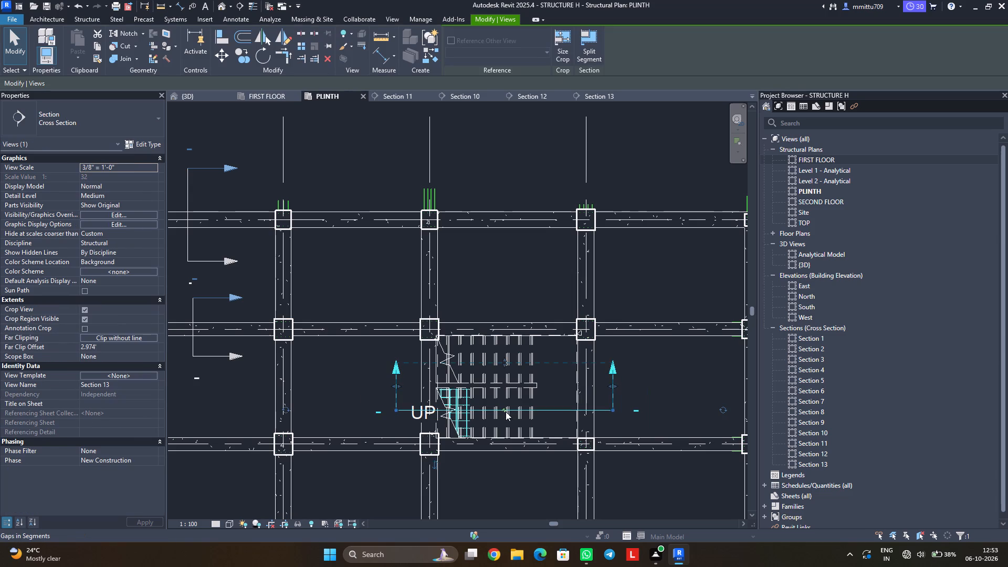
left_click_drag(505, 408, 506, 365)
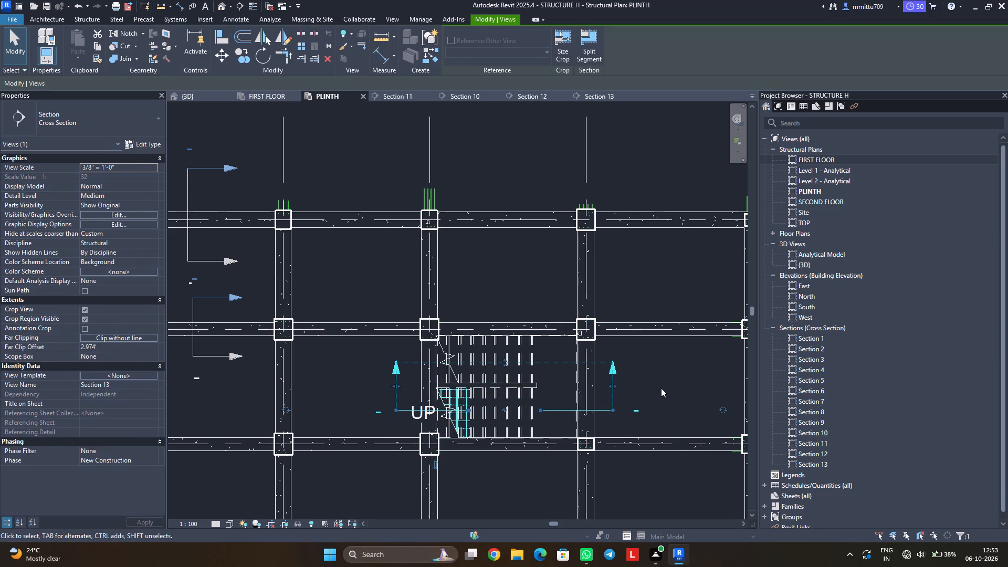
left_click(661, 388)
Reduce Section 13's far clip depth to about 0.762' within the lower stair flight and open that section.
left_click(559, 408)
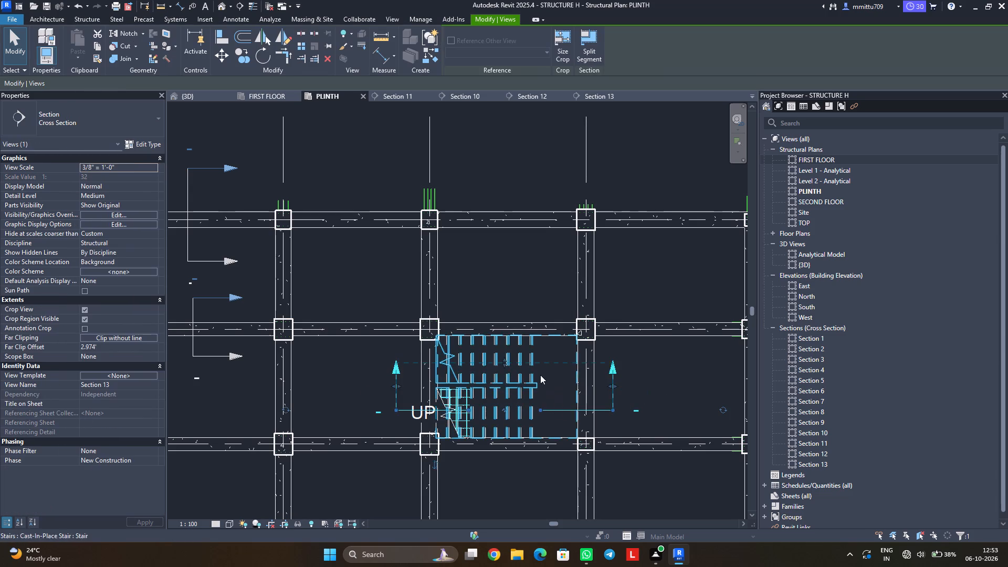
left_click_drag(502, 362, 501, 397)
left_click(363, 359)
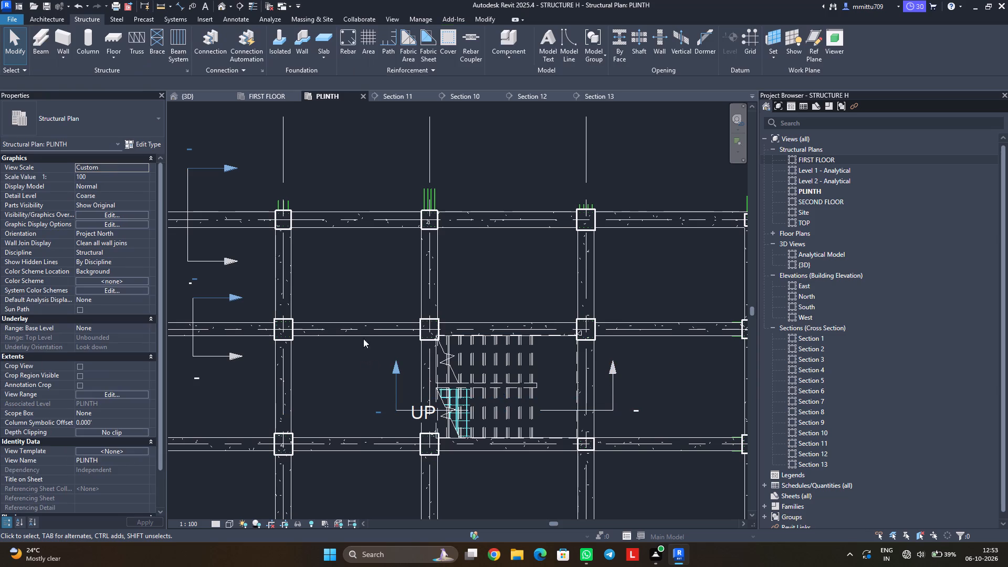
left_click(588, 97)
scroll(503, 348, "up", 3)
scroll(503, 348, "down", 2)
scroll(503, 348, "up", 1)
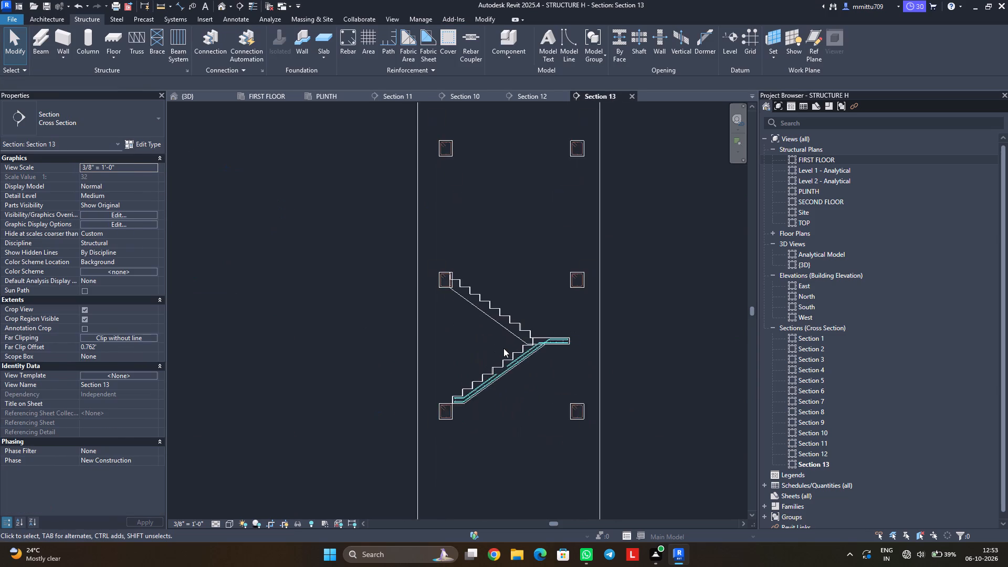
In the PLINTH plan, extend Section 13's far clip depth across the staircase to about 2.871'.
scroll(503, 348, "up", 3)
left_click(532, 97)
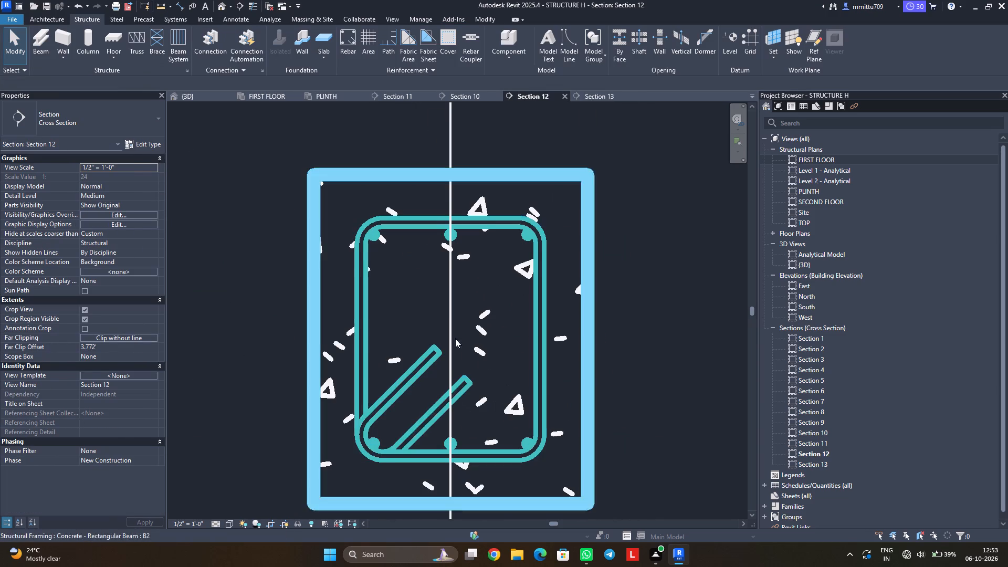
left_click(584, 98)
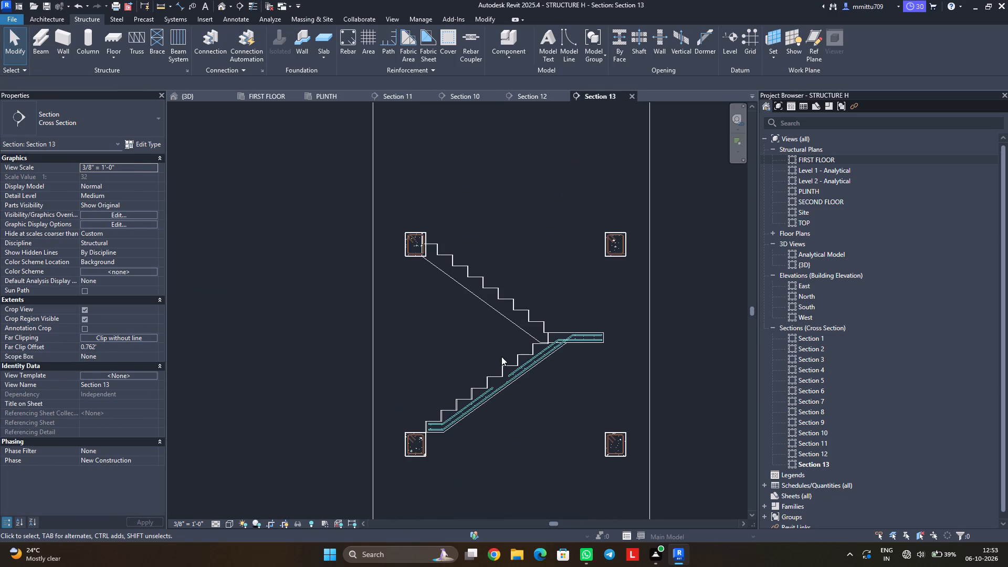
left_click(345, 92)
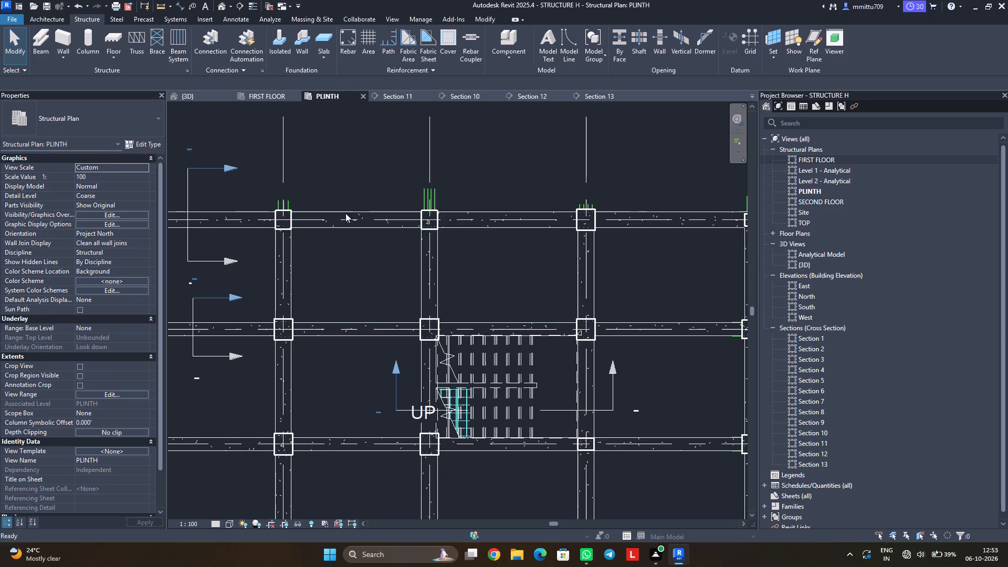
scroll(406, 432, "down", 3)
left_click(397, 404)
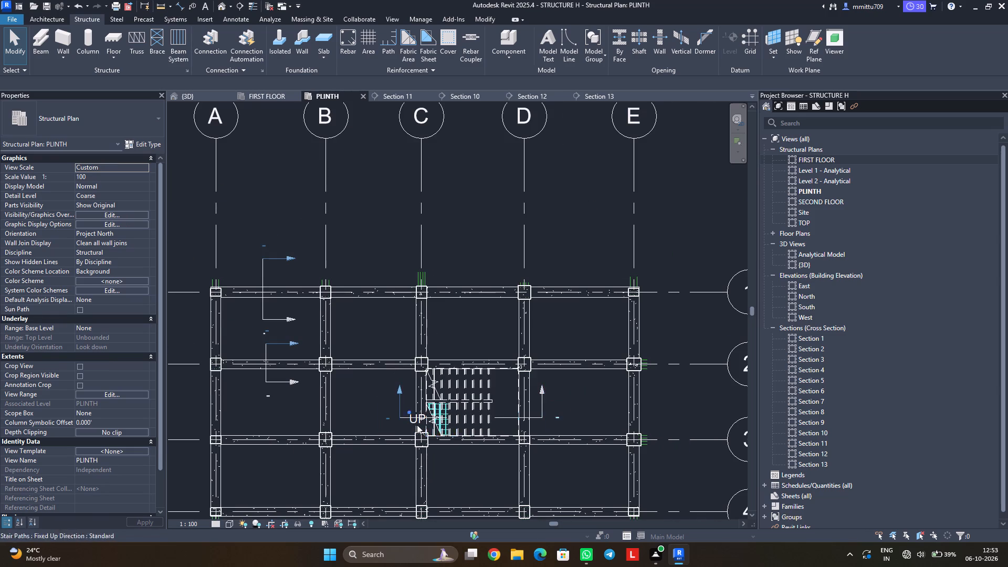
left_click(542, 399)
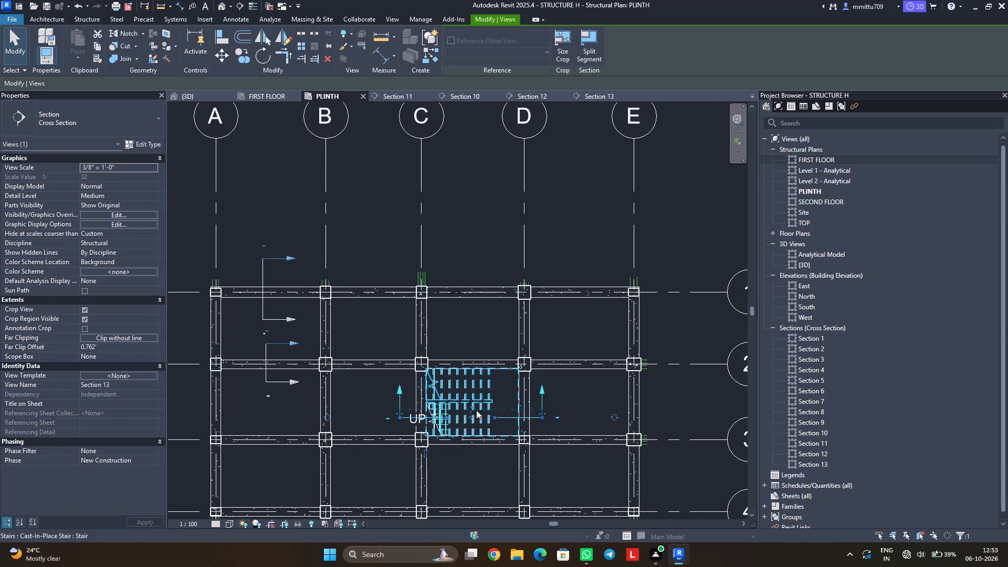
left_click_drag(470, 406, 476, 384)
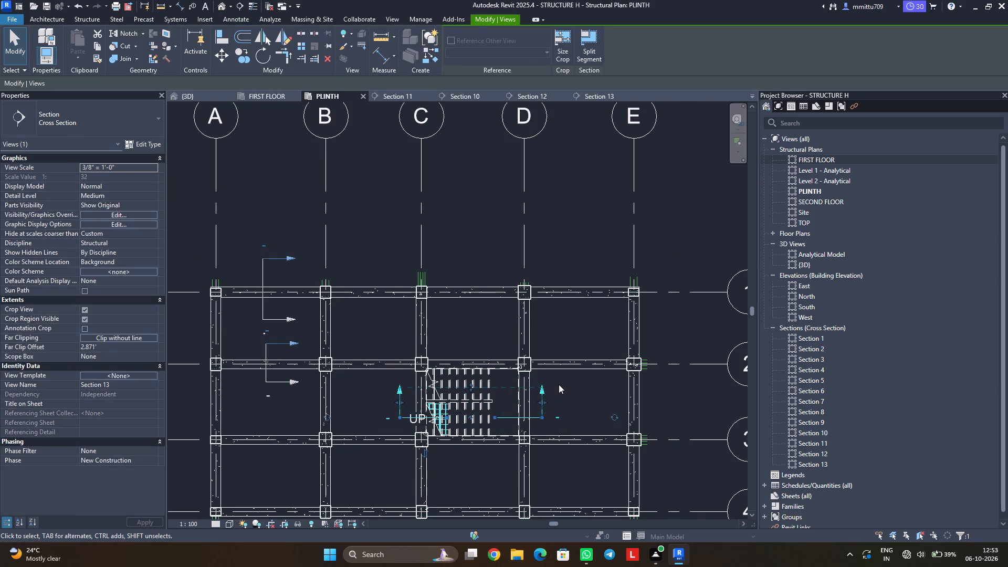
left_click(559, 384)
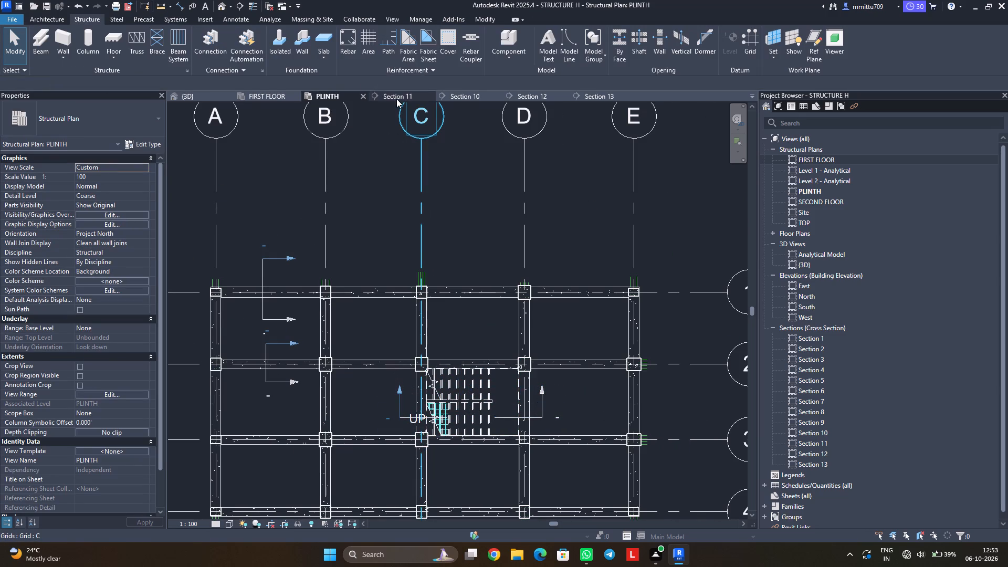
Draw a new section across the staircase from just outside grid C to just outside grid D, slightly below grid 2.
left_click(239, 9)
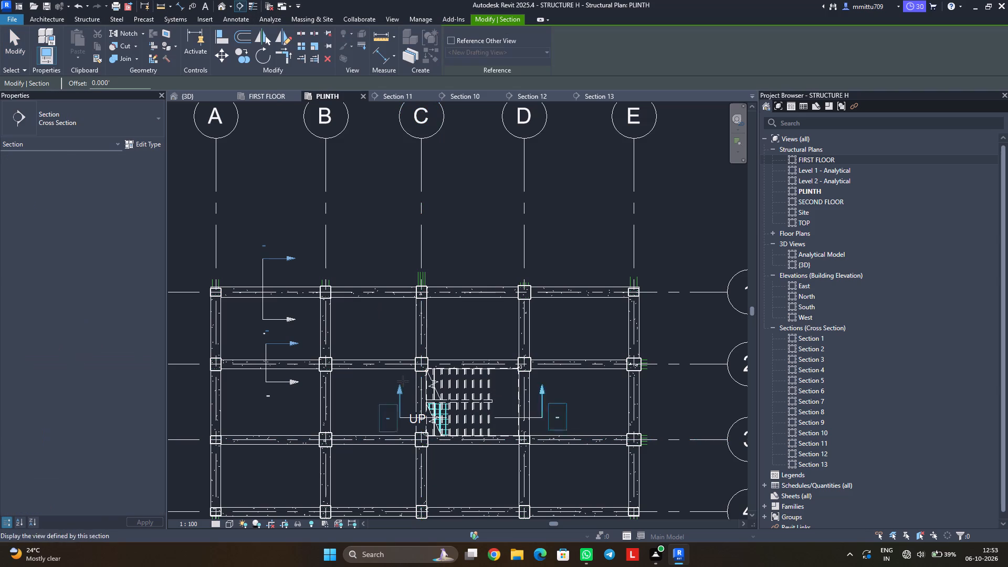
left_click(401, 376)
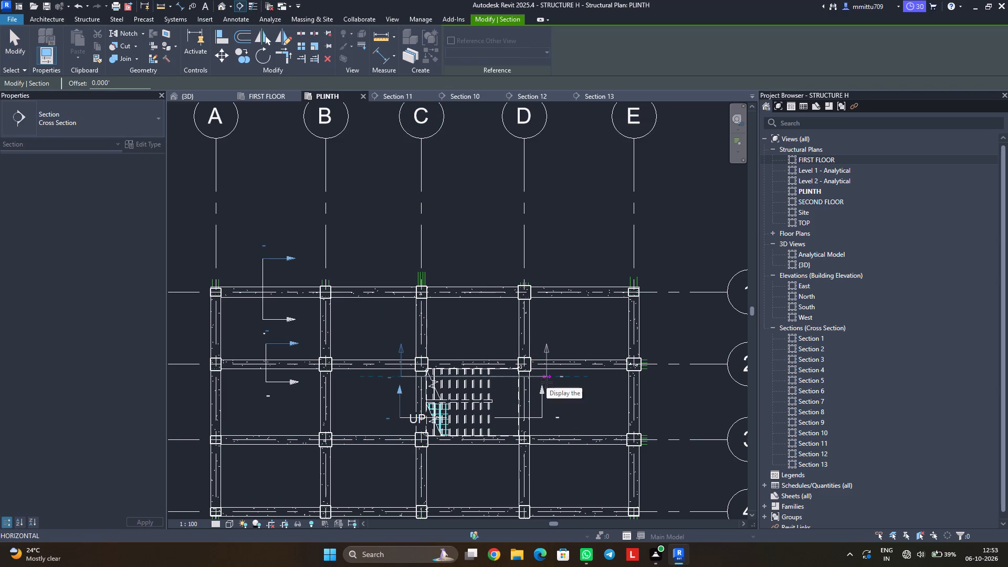
left_click(547, 382)
key("Escape")
key("Escape")
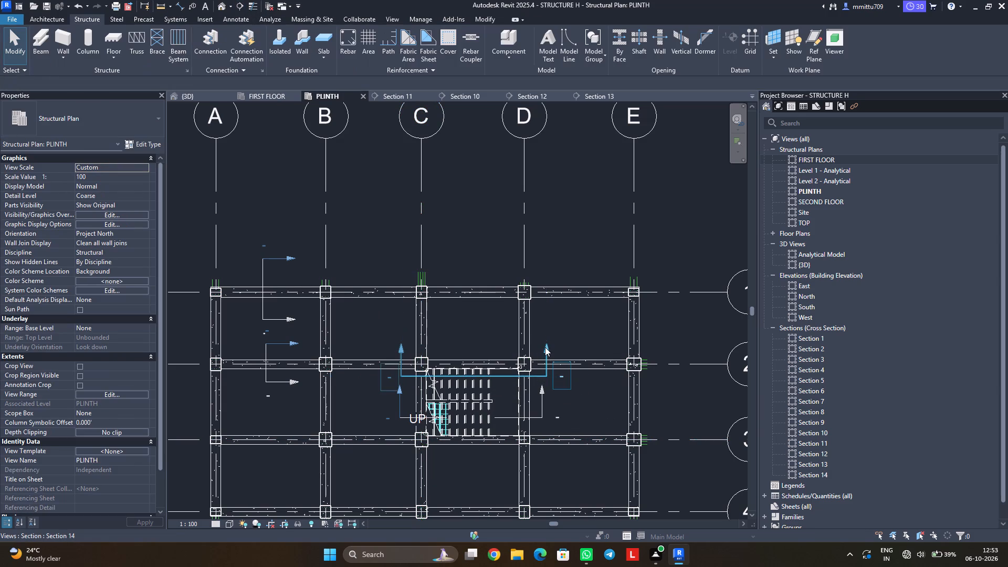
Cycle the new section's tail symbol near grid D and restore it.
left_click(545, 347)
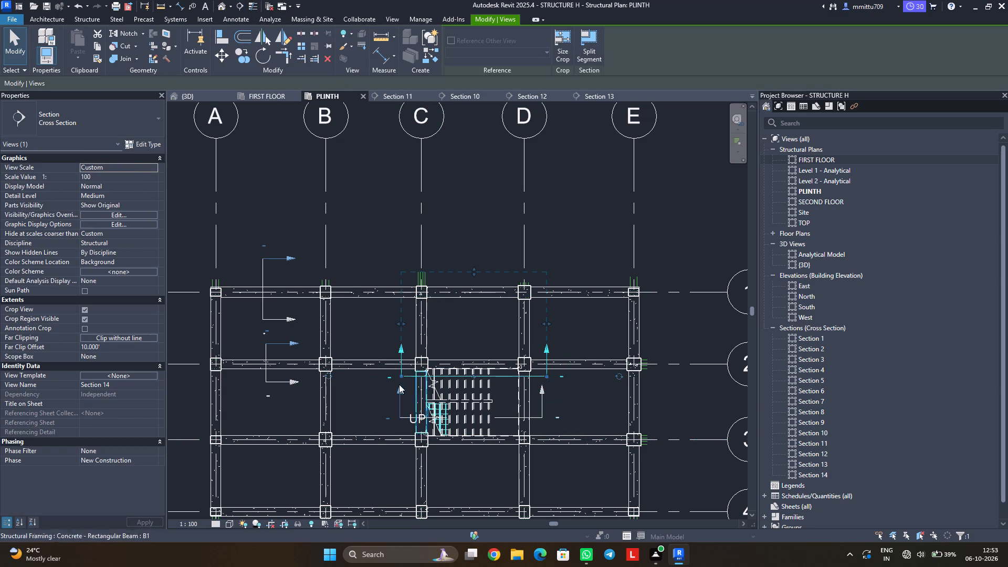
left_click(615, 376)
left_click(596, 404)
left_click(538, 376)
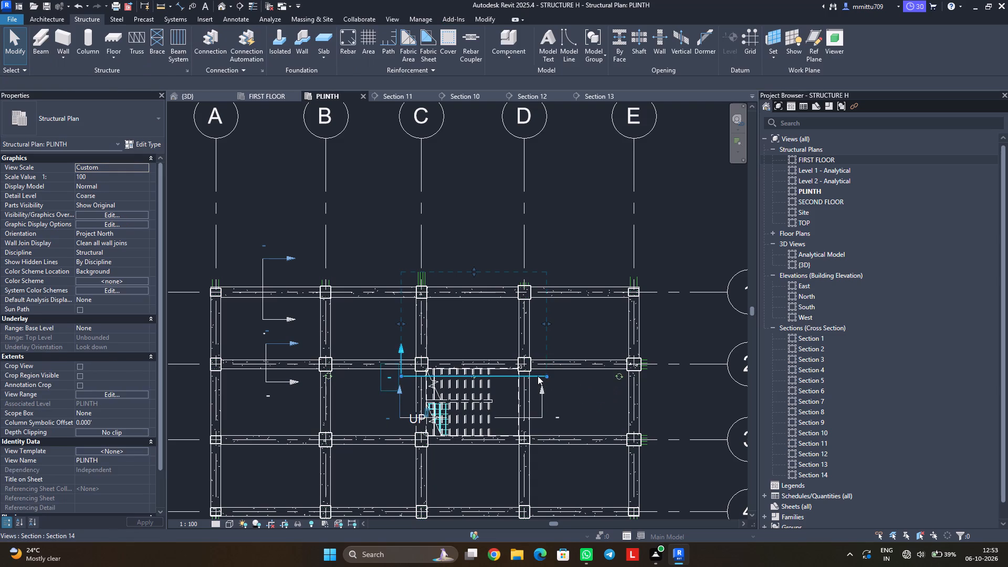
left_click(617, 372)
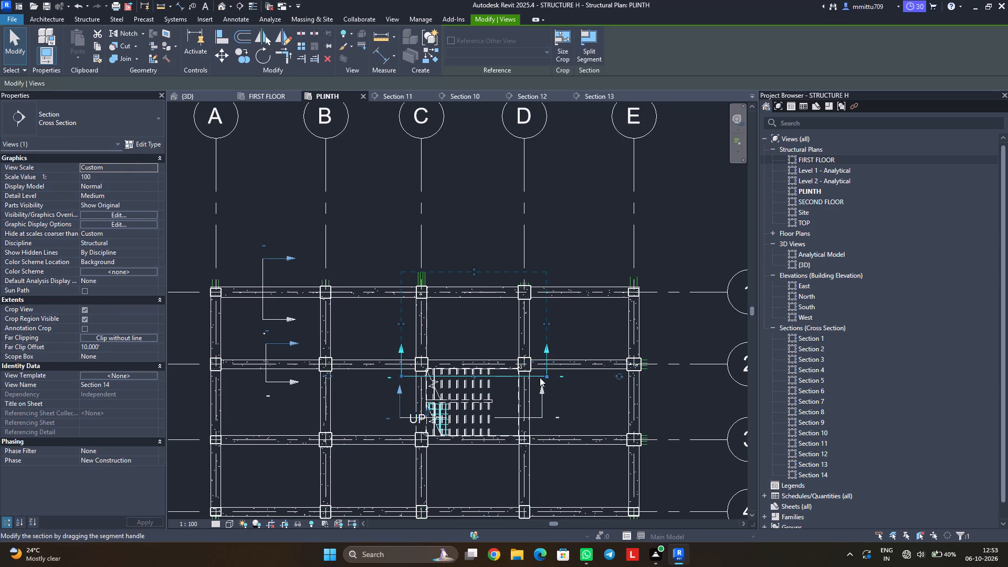
Nudge the new section line away from grid 2 toward grid 3, to about the middle of the stair flight beside grid 2.
scroll(444, 385, "up", 7)
scroll(414, 365, "down", 1)
scroll(414, 365, "up", 3)
scroll(414, 365, "down", 1)
scroll(414, 365, "up", 2)
left_click(569, 367)
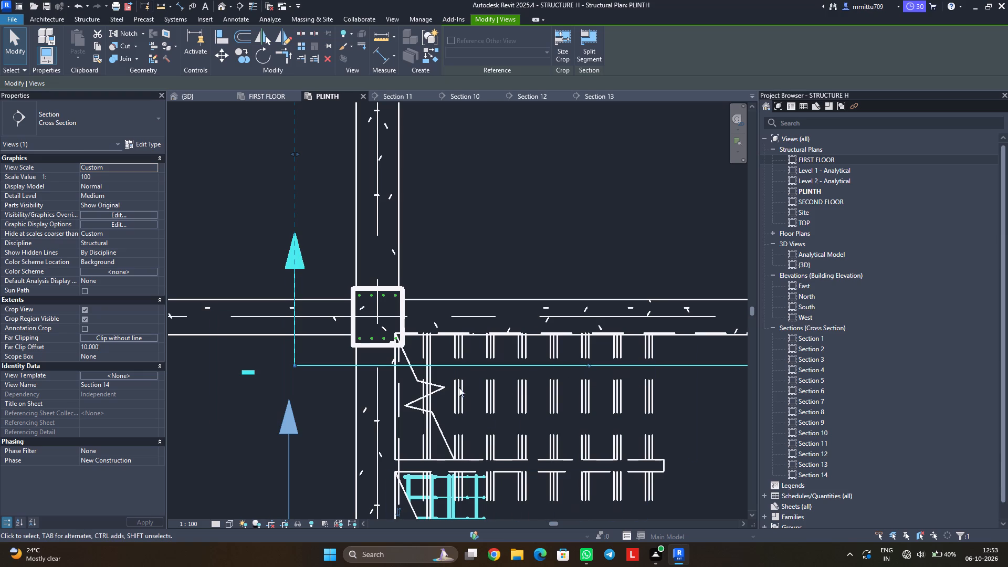
key("Escape")
key("Escape")
left_click(329, 365)
scroll(337, 374, "up", 1)
scroll(338, 375, "down", 1)
scroll(338, 375, "up", 1)
scroll(338, 375, "down", 1)
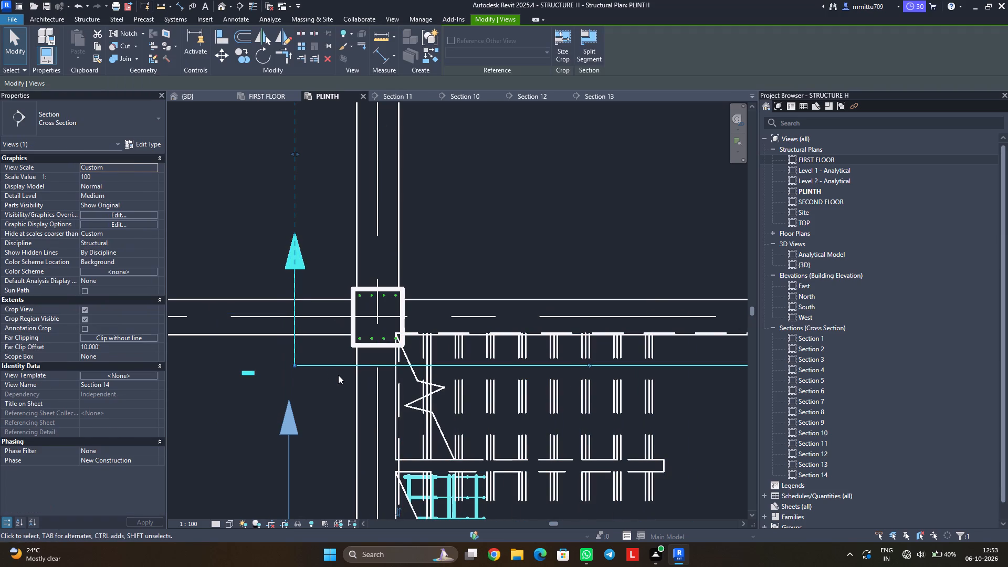
middle_click_drag(581, 436, 513, 436)
scroll(537, 433, "down", 2)
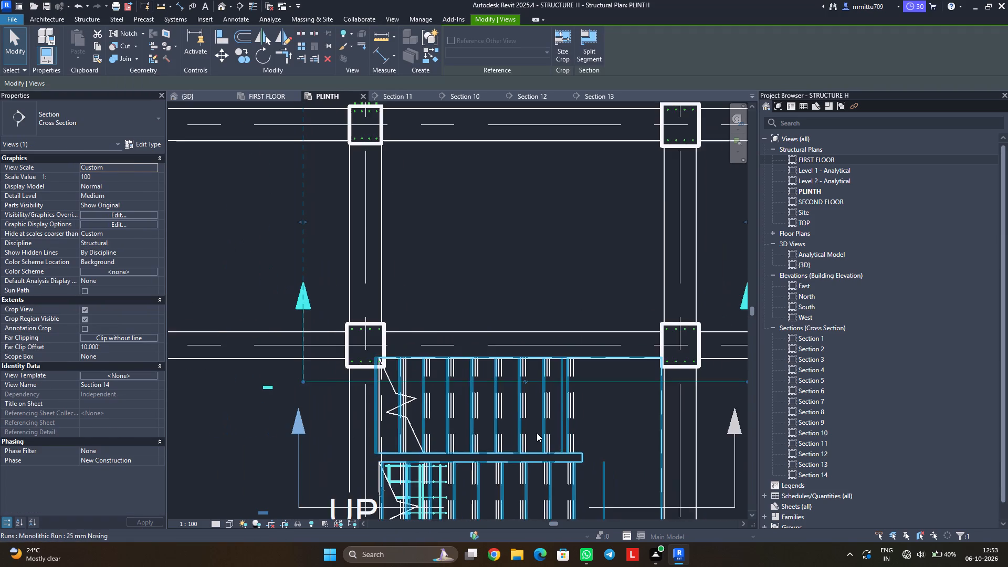
scroll(568, 432, "down", 4)
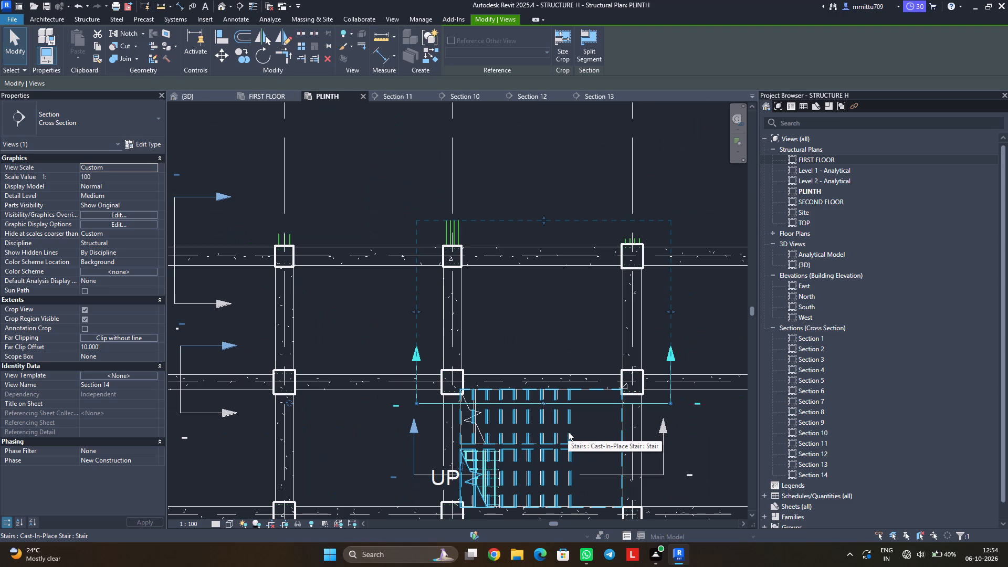
key("Down")
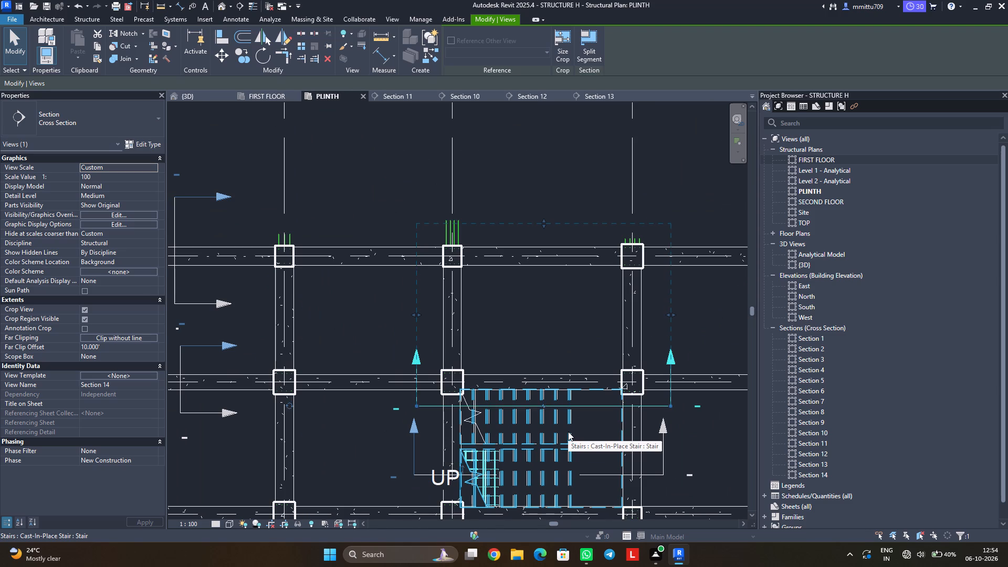
key("Down")
key("Down")
key("Down")
key("Down")
key("Down")
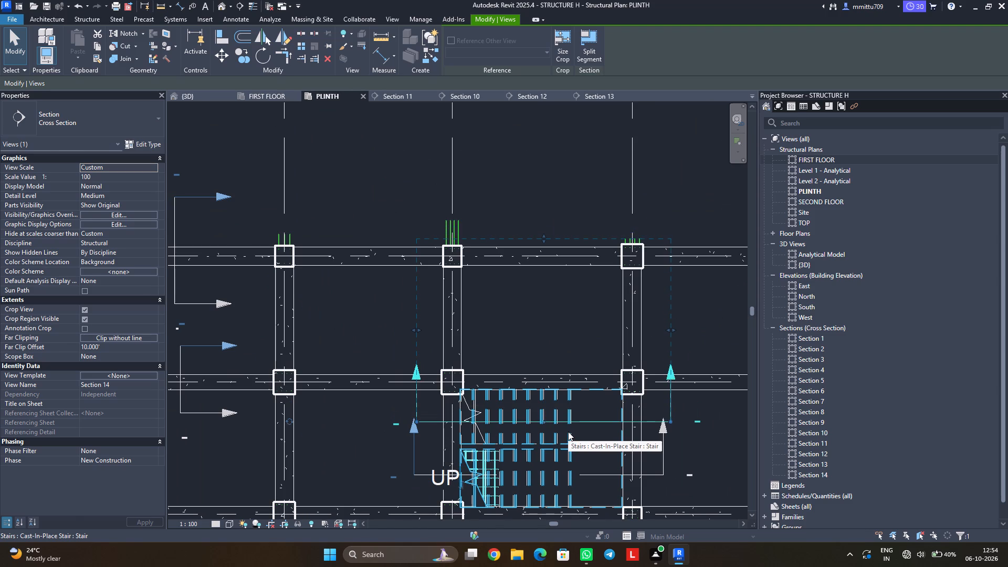
key("Escape")
key("Escape")
Flip the new section's viewing direction so it looks toward grid 3.
left_click(603, 419)
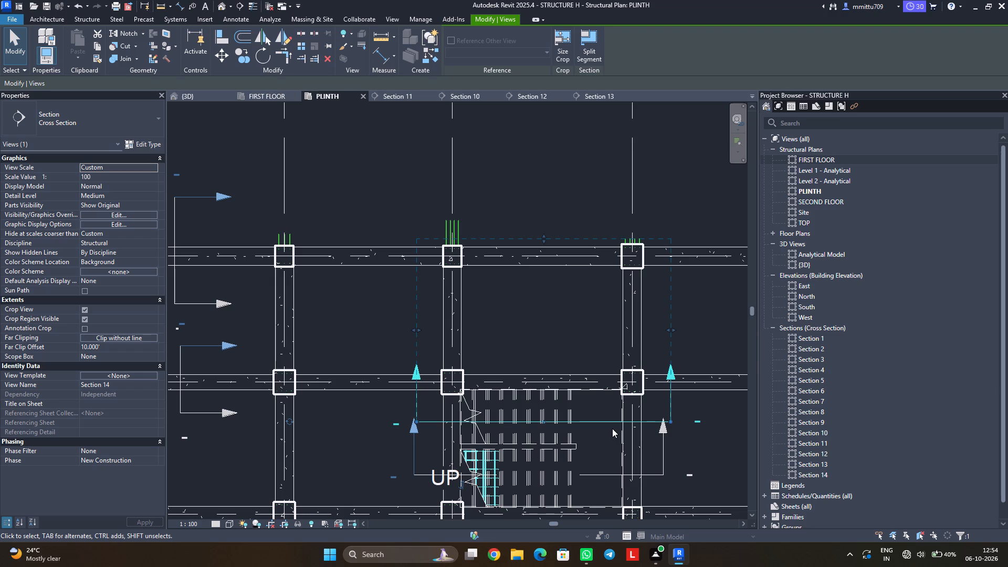
left_click(461, 486)
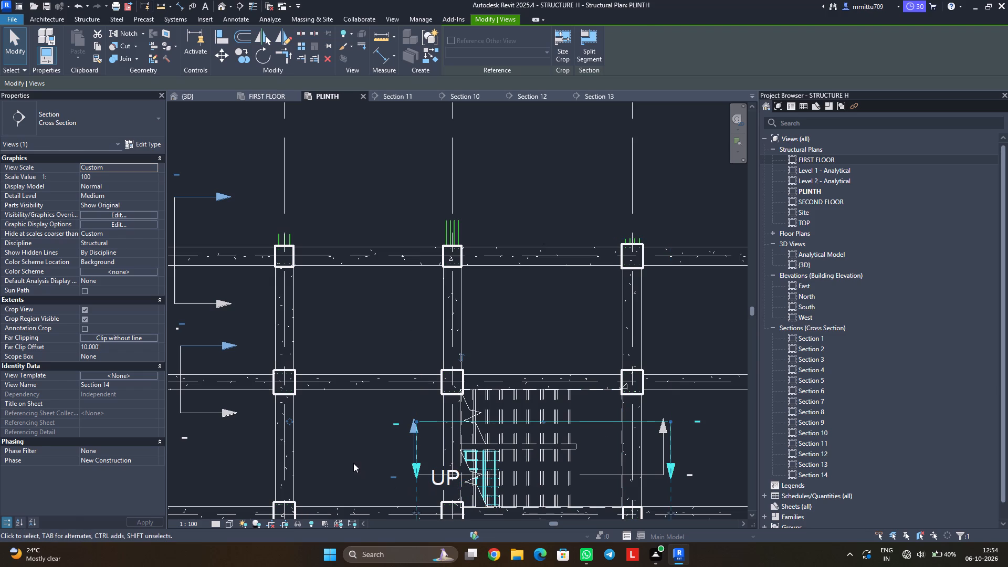
left_click(352, 463)
Open Section 14 and hide its Levels and Grids annotation categories.
double_click(831, 474)
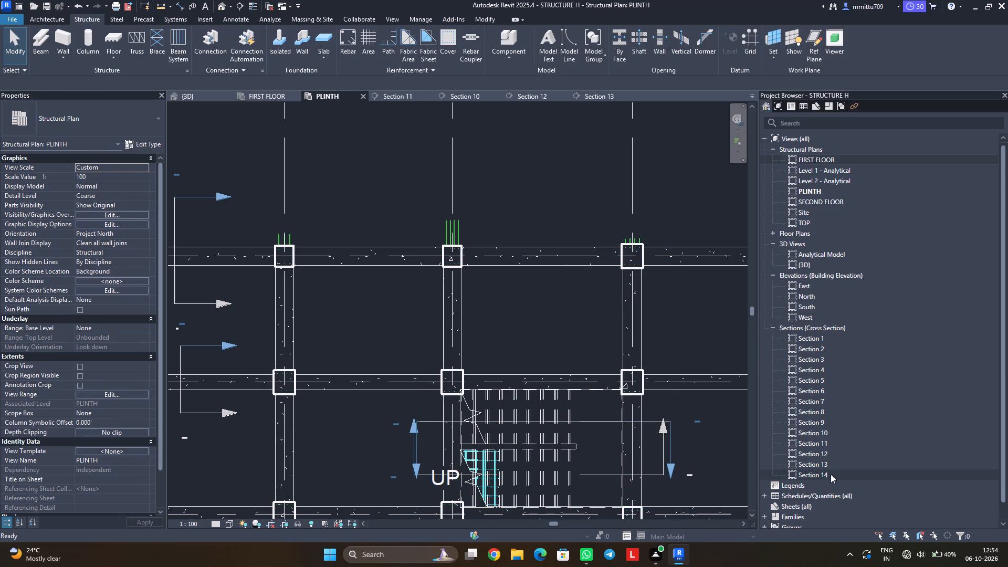
scroll(433, 335, "up", 5)
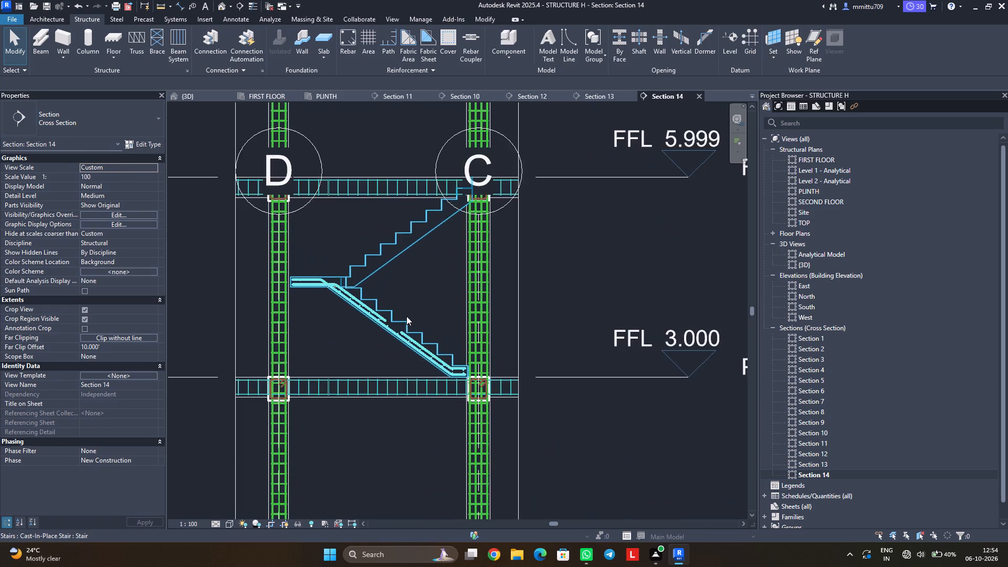
scroll(401, 314, "down", 2)
scroll(398, 312, "up", 2)
scroll(385, 301, "down", 2)
scroll(385, 301, "up", 1)
middle_click_drag(385, 299, 404, 411)
scroll(413, 361, "up", 5)
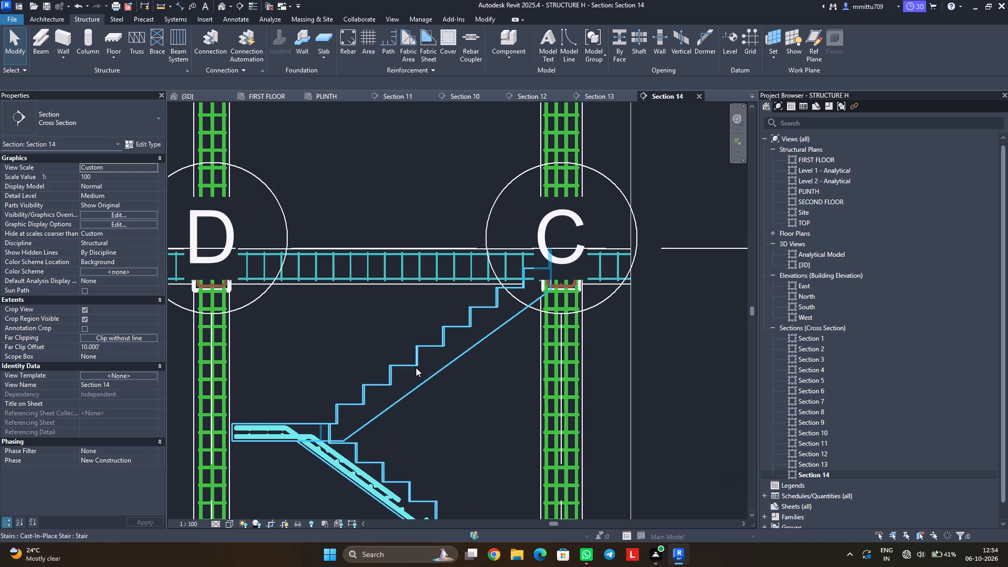
middle_click_drag(416, 372, 450, 359)
scroll(450, 359, "up", 1)
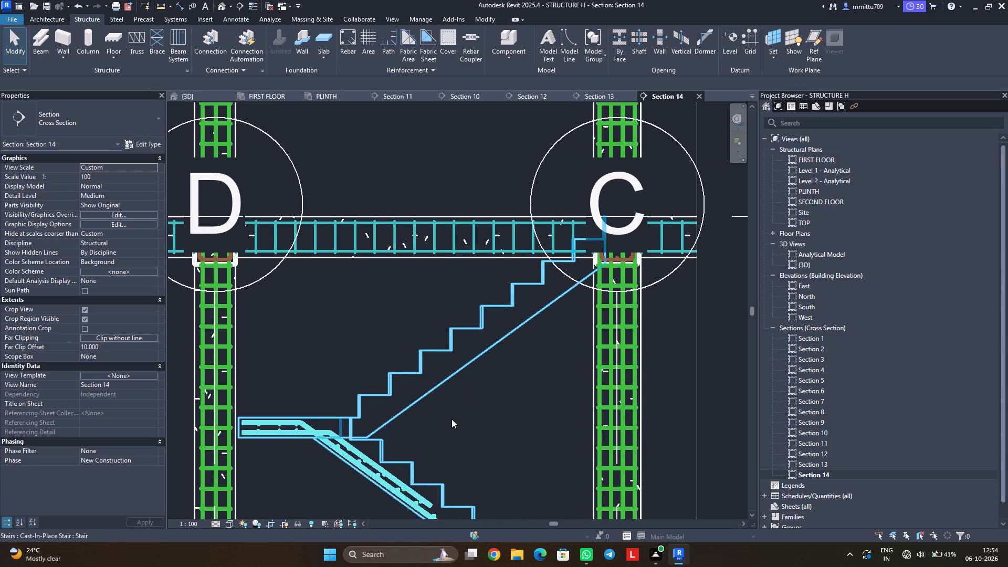
type("VG")
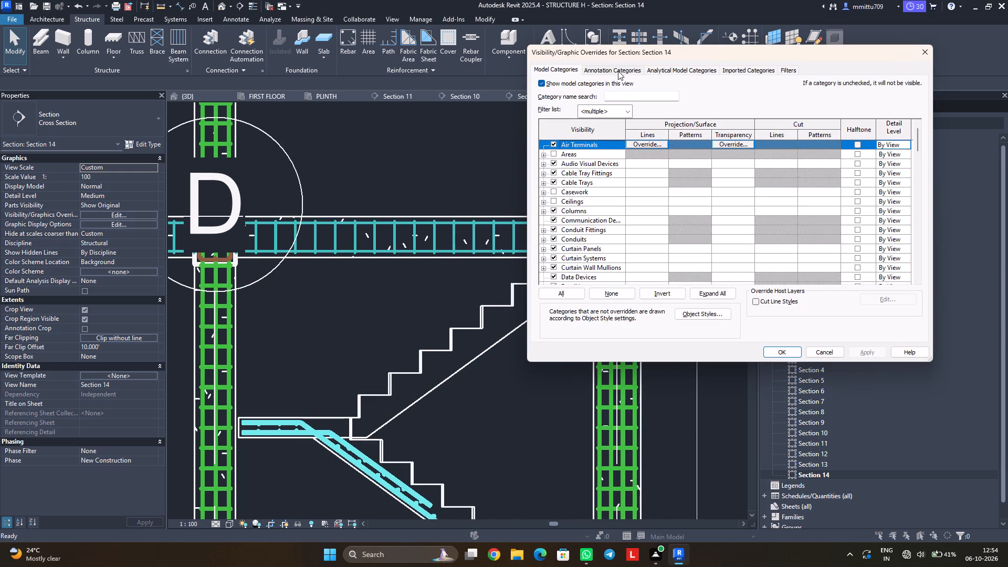
left_click(618, 71)
key("l")
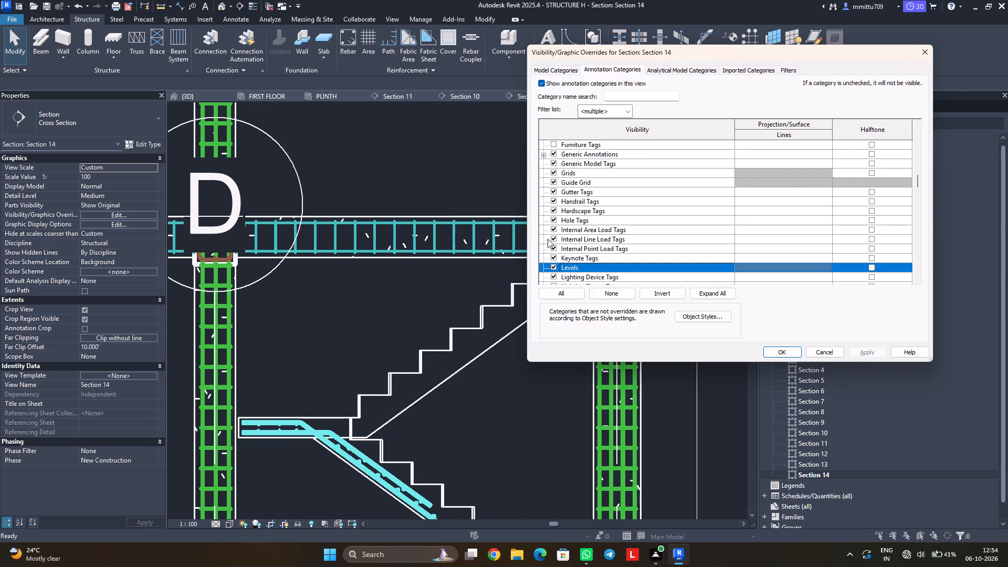
left_click(554, 266)
left_click(553, 171)
left_click(772, 350)
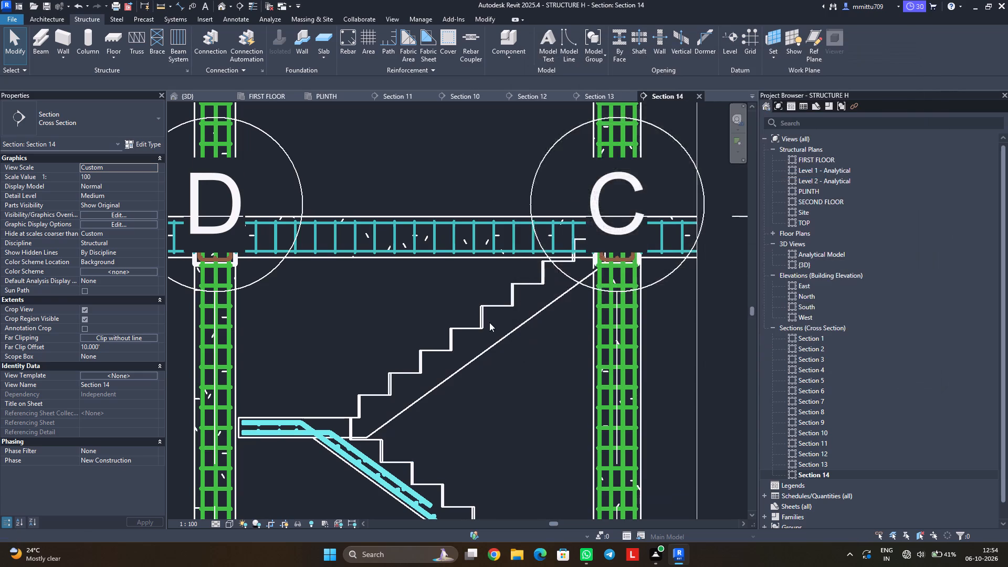
Set Section 14's view scale to 3/8" = 1'-0".
scroll(487, 321, "down", 8)
scroll(445, 363, "up", 1)
scroll(445, 363, "down", 1)
scroll(445, 363, "up", 2)
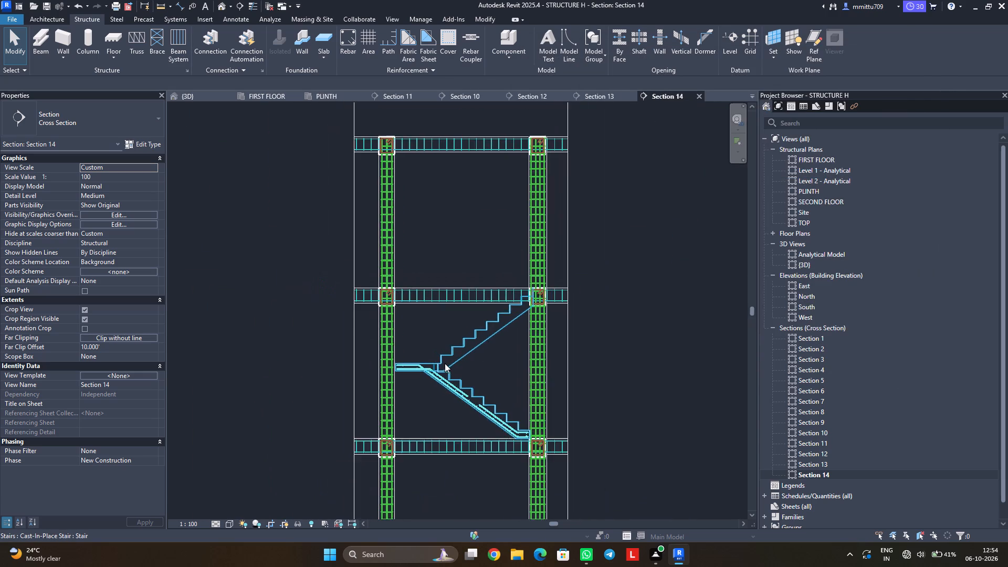
scroll(445, 363, "up", 1)
scroll(445, 363, "down", 1)
scroll(445, 363, "up", 3)
scroll(443, 363, "down", 2)
scroll(443, 363, "up", 4)
left_click(185, 524)
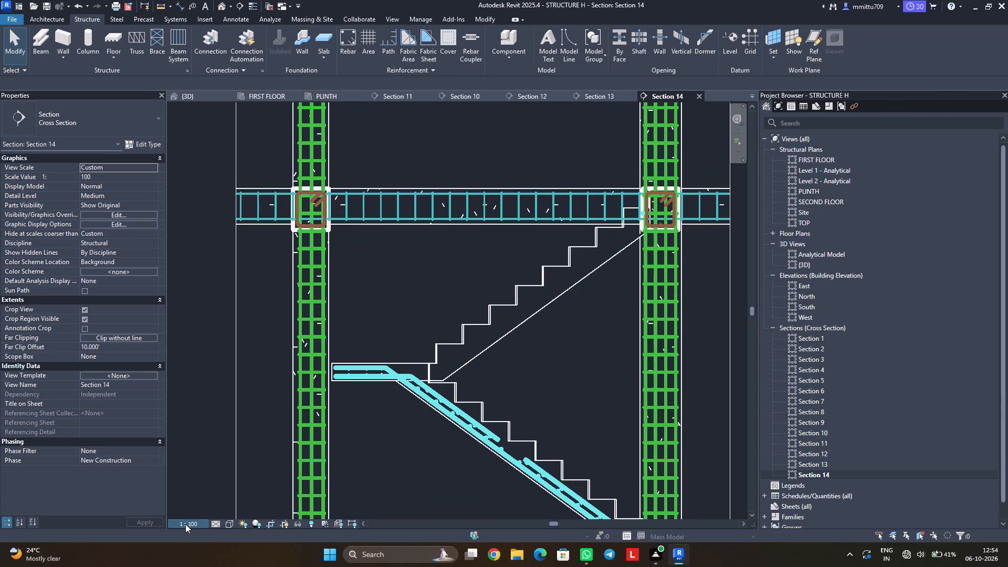
left_click(204, 281)
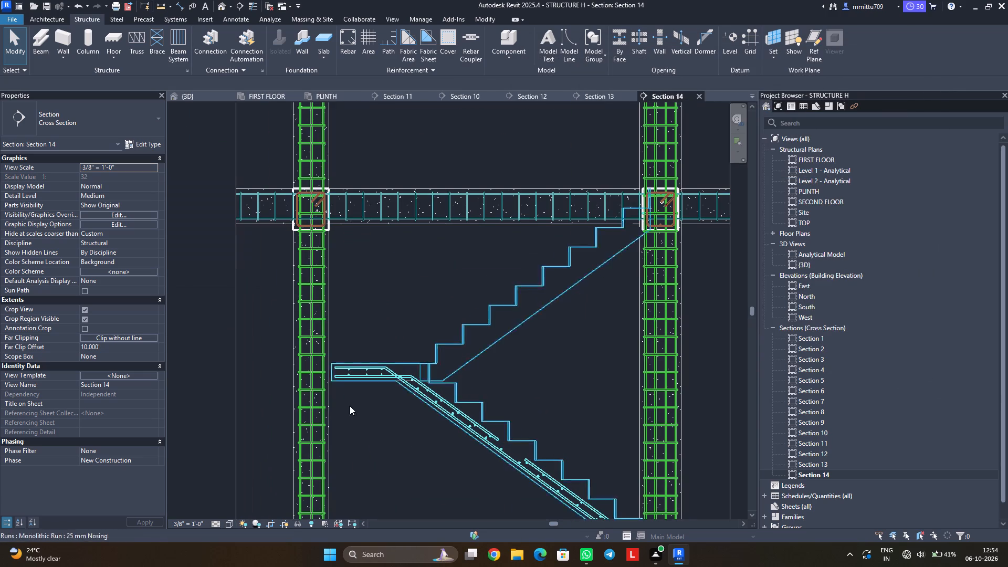
Apply the STAIR CASE <30 mm> rebar cover setting to the staircase containing the upper flight.
left_click(471, 359)
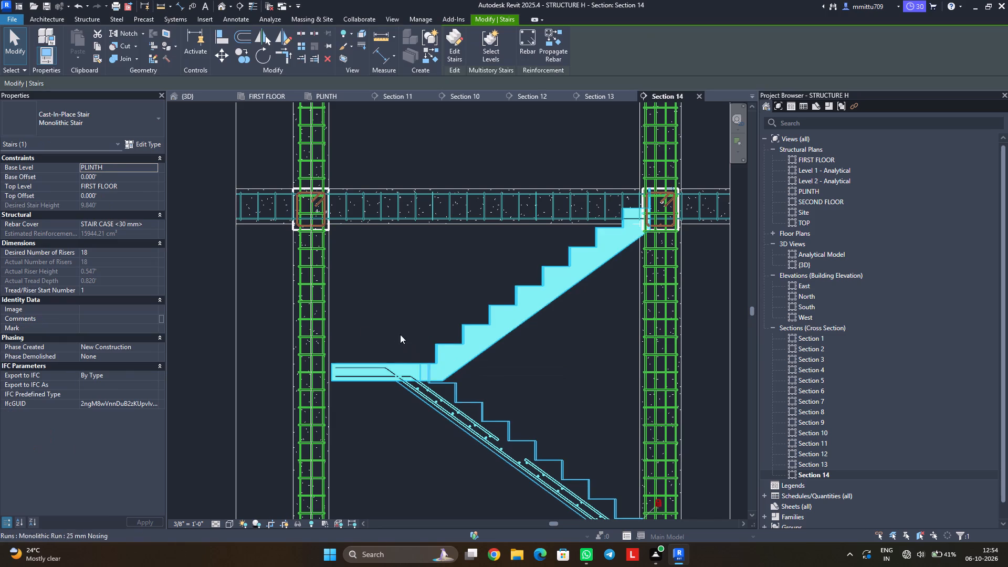
key("Escape")
left_click(448, 52)
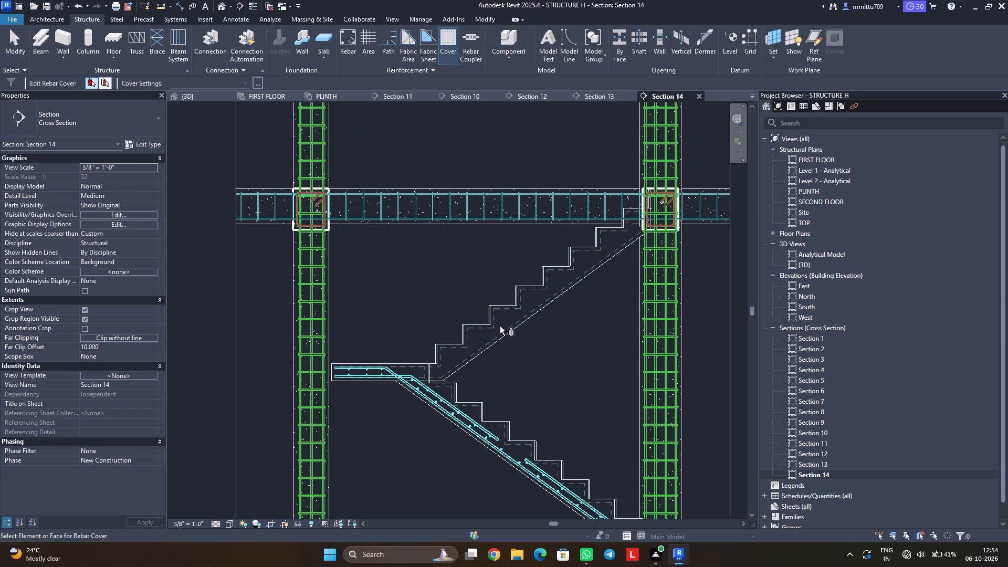
left_click(502, 335)
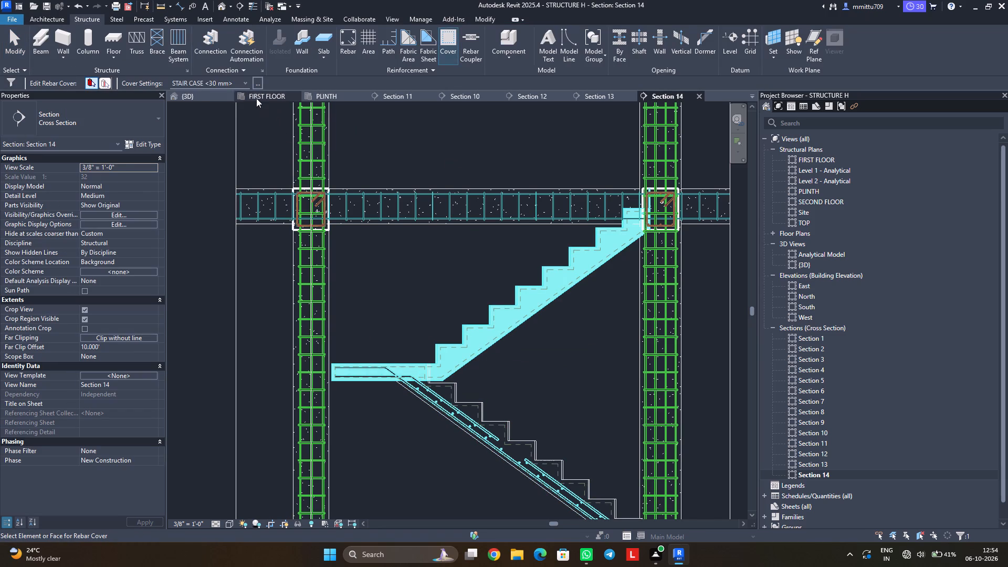
left_click(246, 81)
scroll(245, 83, "up", 1)
left_click(234, 115)
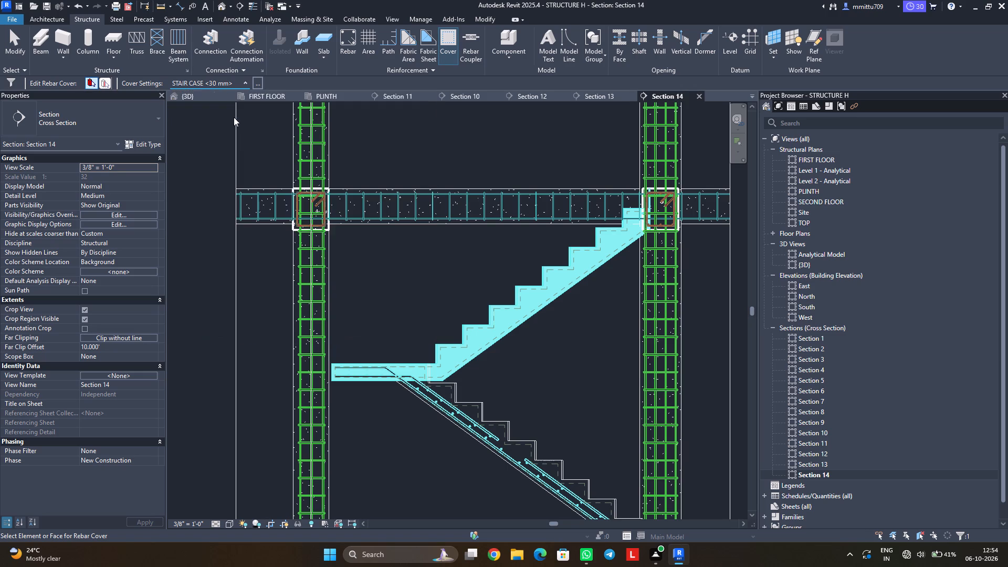
left_click(491, 343)
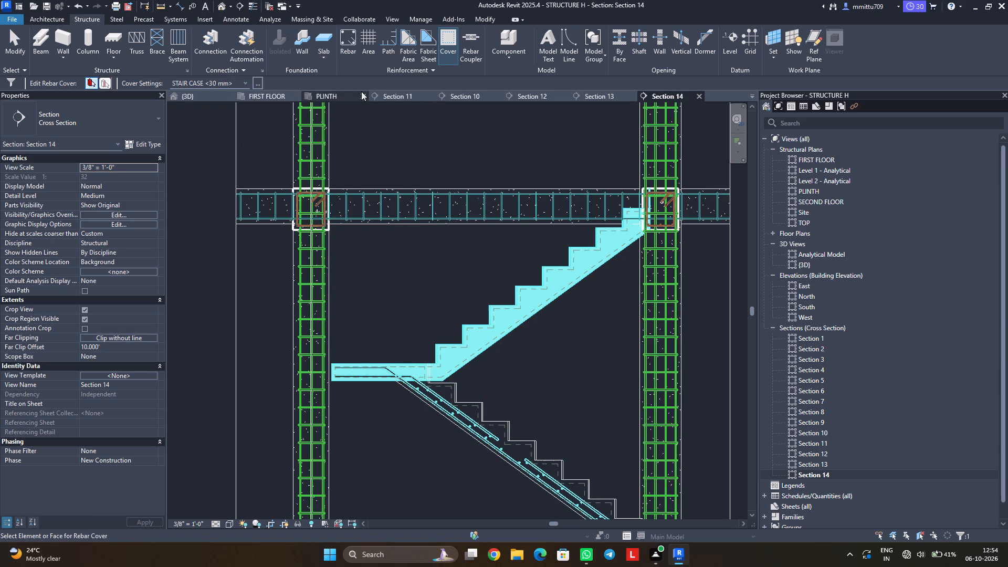
Start a sketched H16 rebar with the staircase as its host.
left_click(350, 48)
left_click(538, 30)
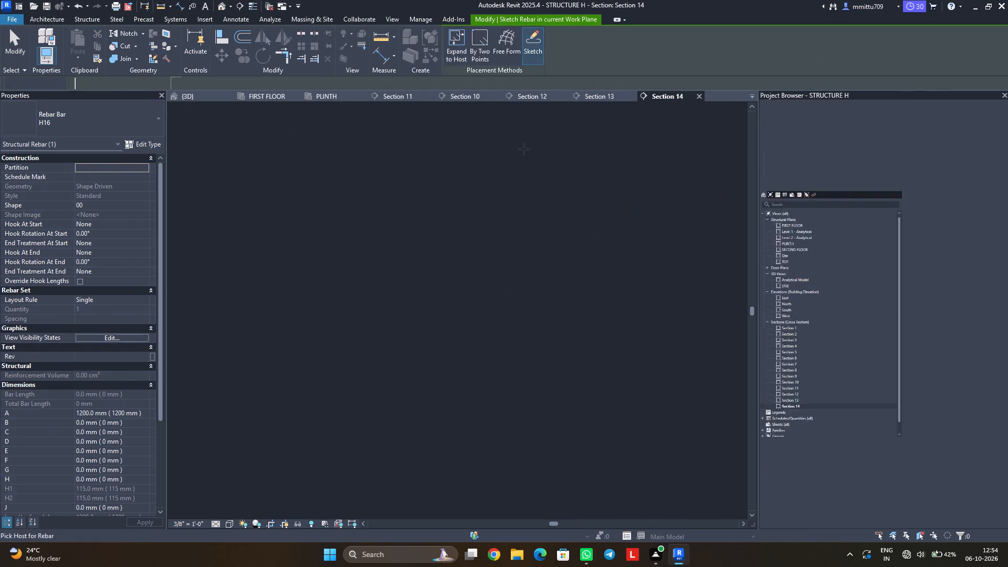
left_click(447, 375)
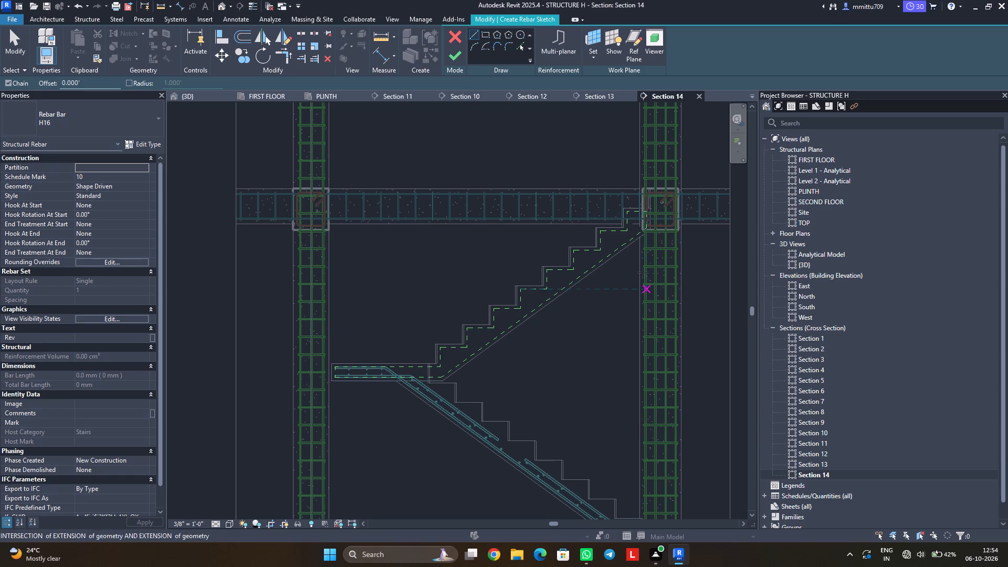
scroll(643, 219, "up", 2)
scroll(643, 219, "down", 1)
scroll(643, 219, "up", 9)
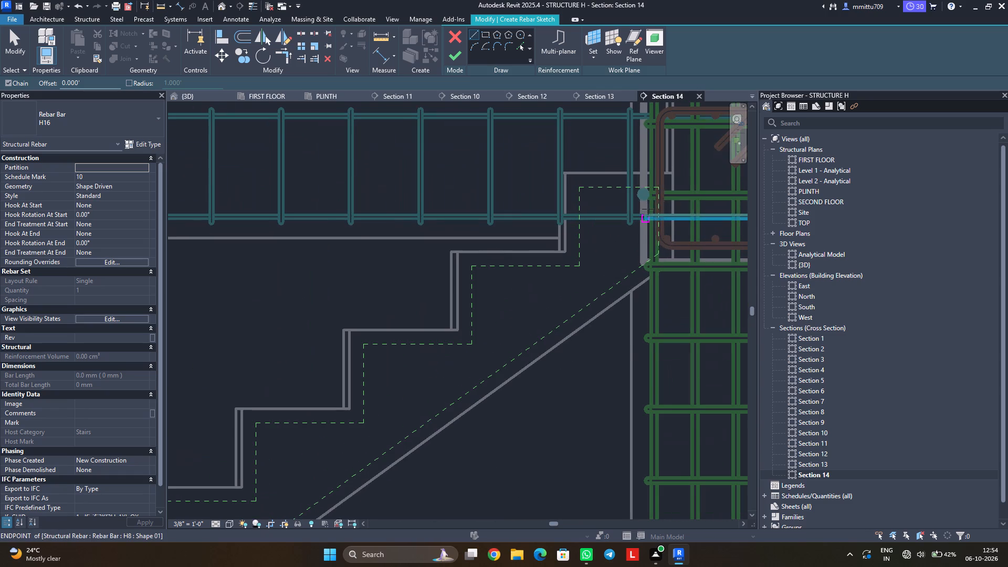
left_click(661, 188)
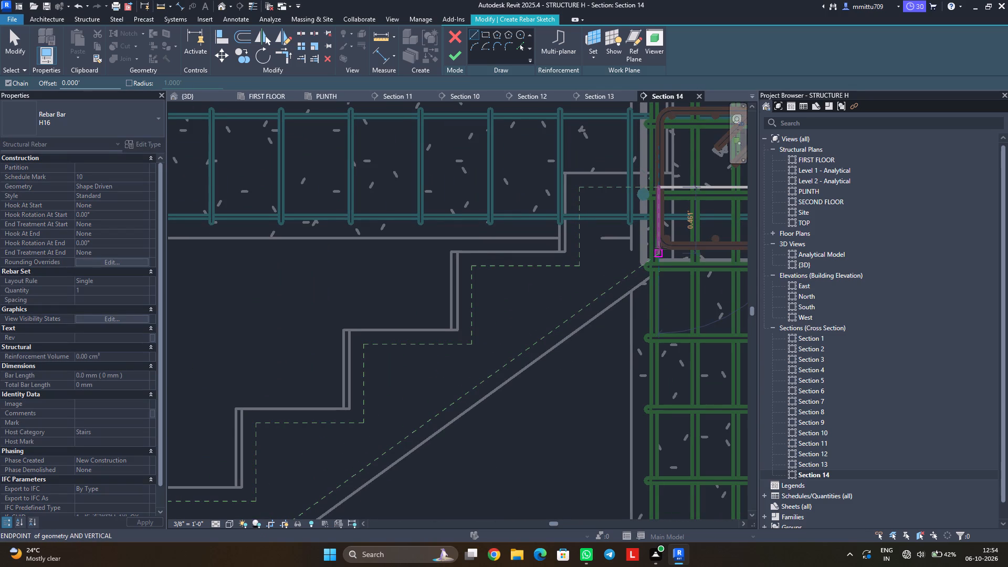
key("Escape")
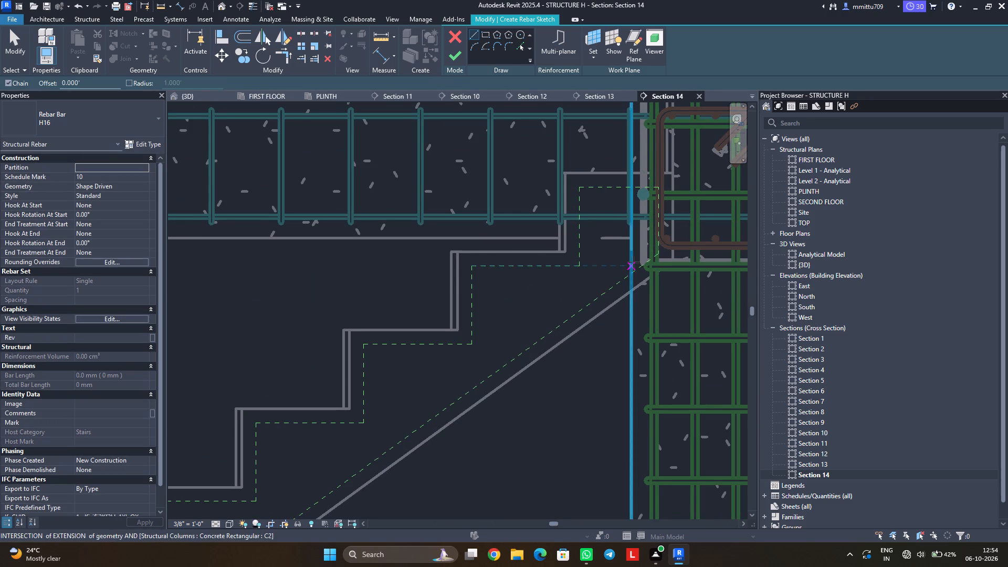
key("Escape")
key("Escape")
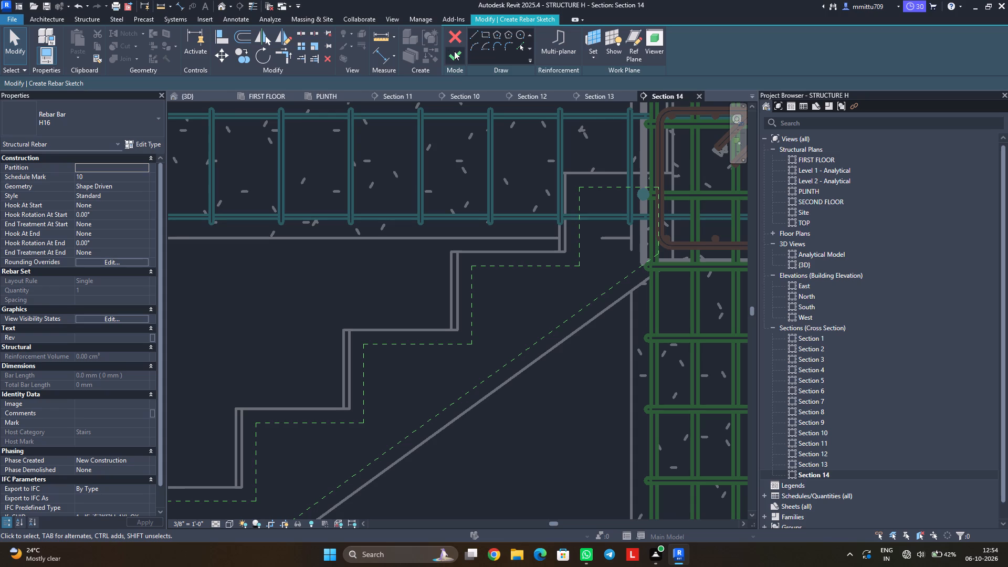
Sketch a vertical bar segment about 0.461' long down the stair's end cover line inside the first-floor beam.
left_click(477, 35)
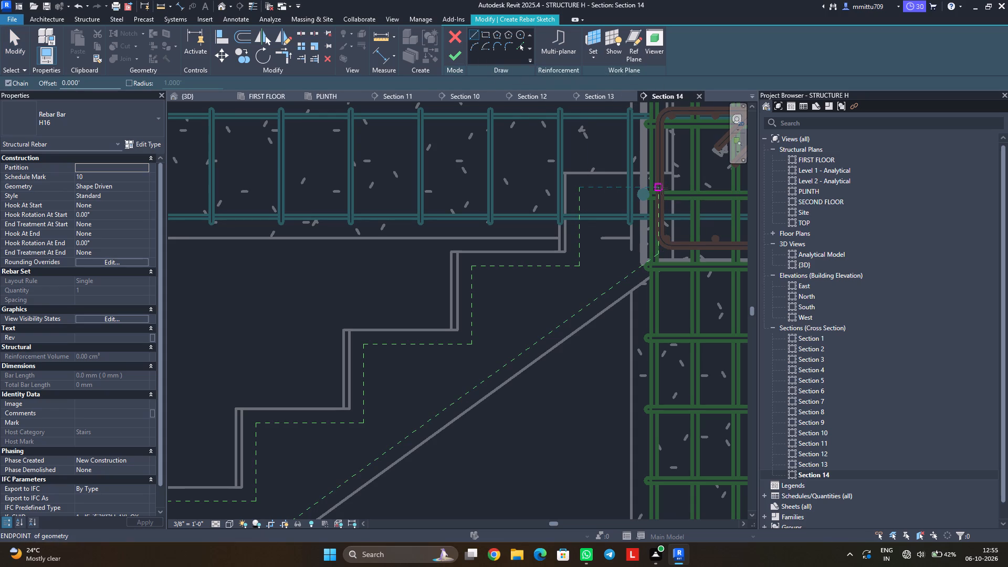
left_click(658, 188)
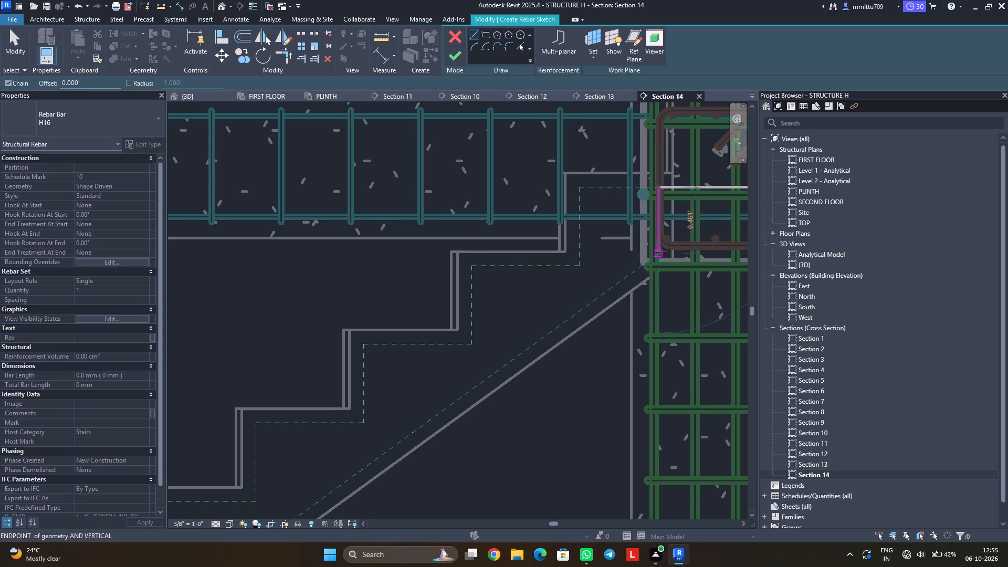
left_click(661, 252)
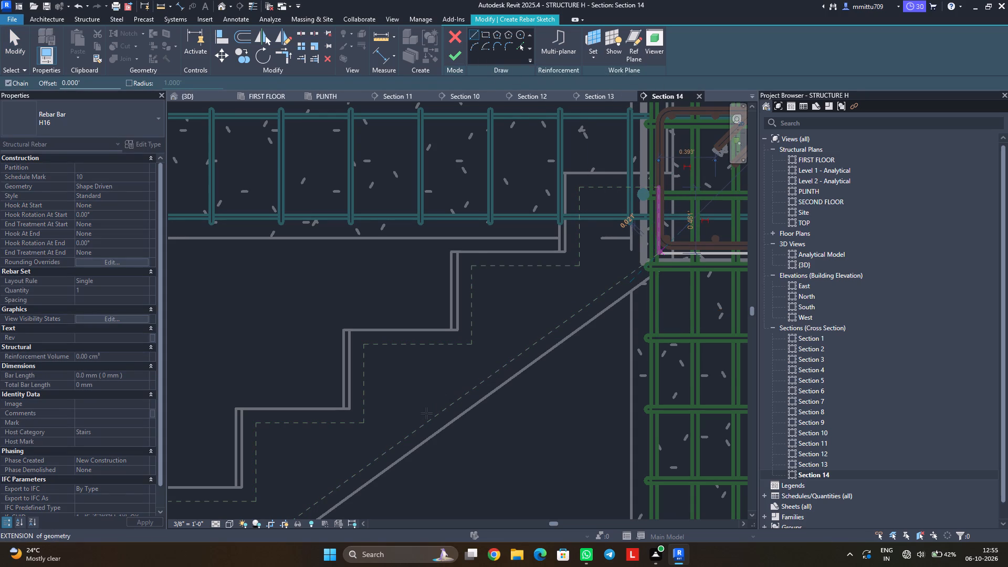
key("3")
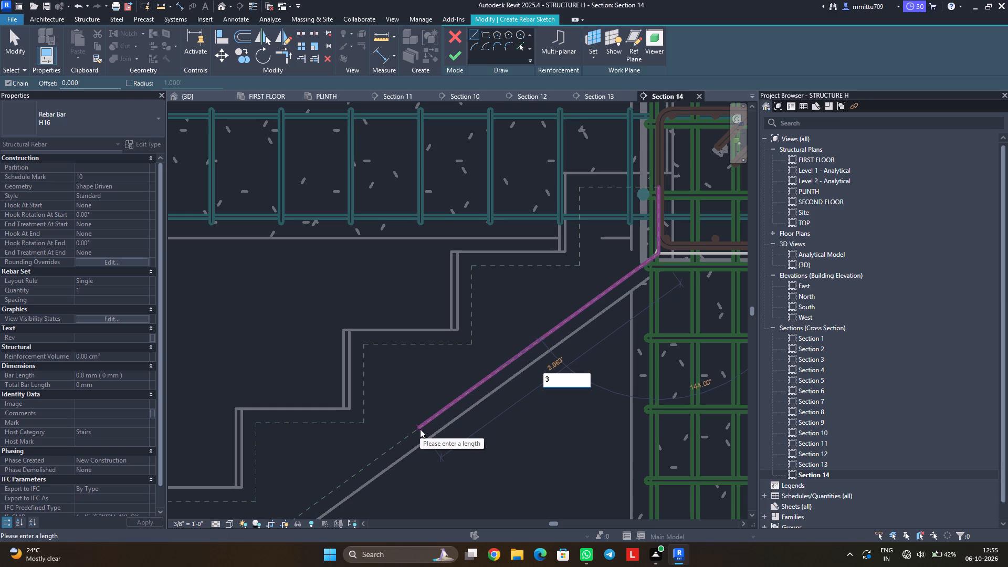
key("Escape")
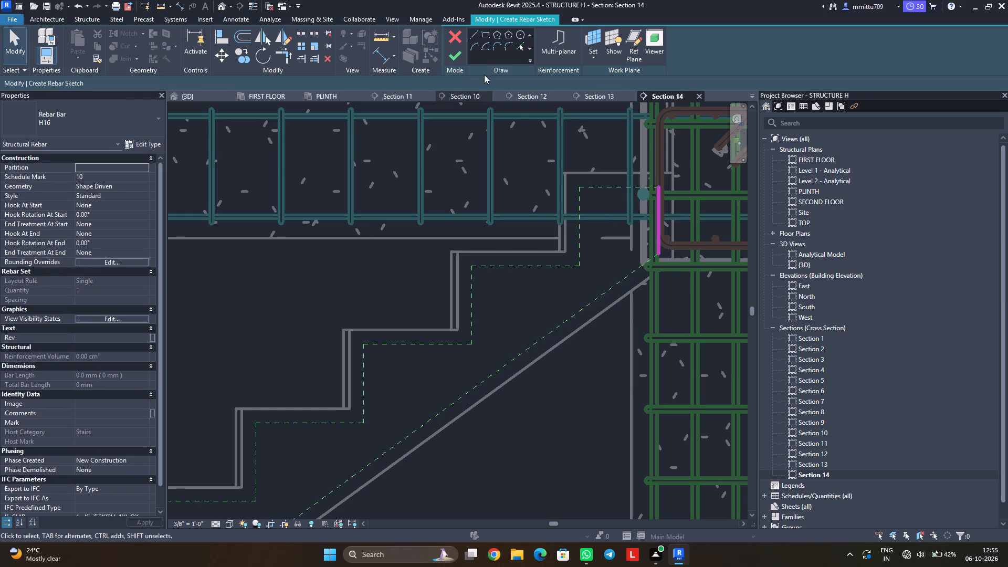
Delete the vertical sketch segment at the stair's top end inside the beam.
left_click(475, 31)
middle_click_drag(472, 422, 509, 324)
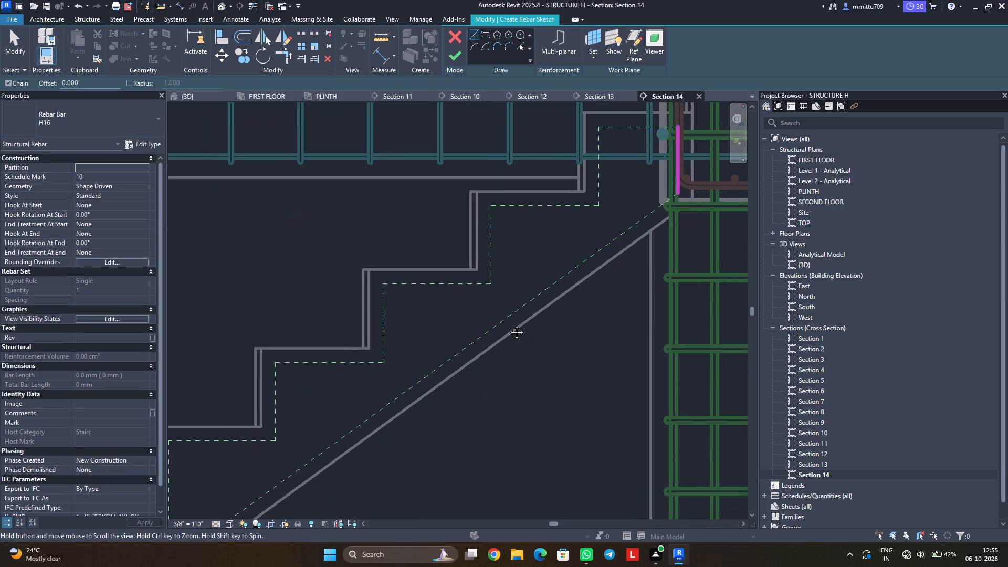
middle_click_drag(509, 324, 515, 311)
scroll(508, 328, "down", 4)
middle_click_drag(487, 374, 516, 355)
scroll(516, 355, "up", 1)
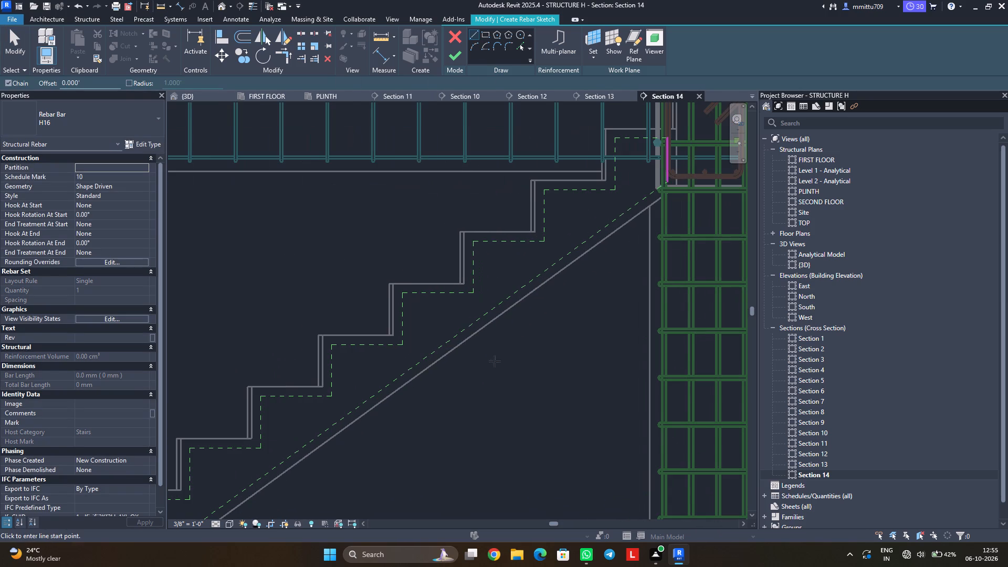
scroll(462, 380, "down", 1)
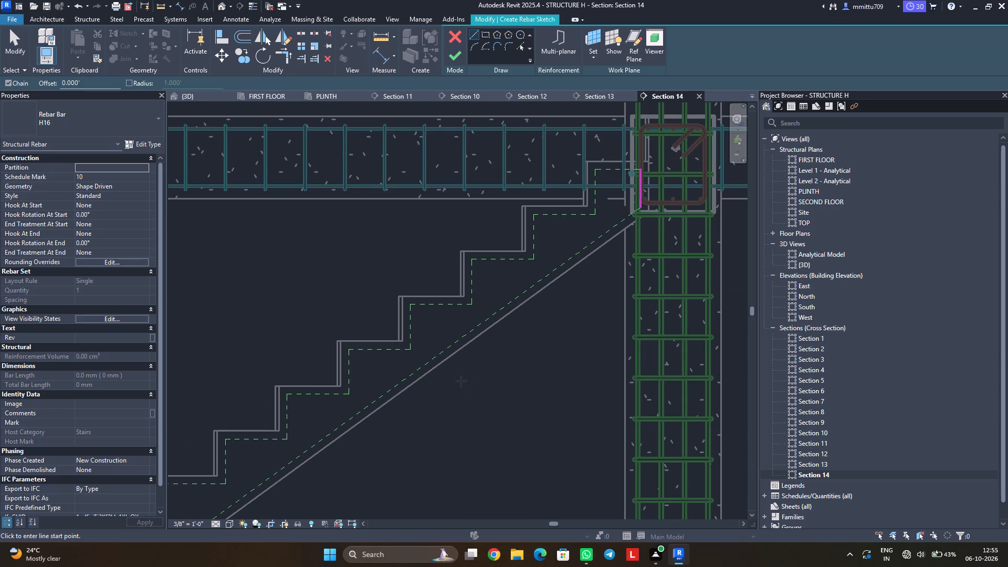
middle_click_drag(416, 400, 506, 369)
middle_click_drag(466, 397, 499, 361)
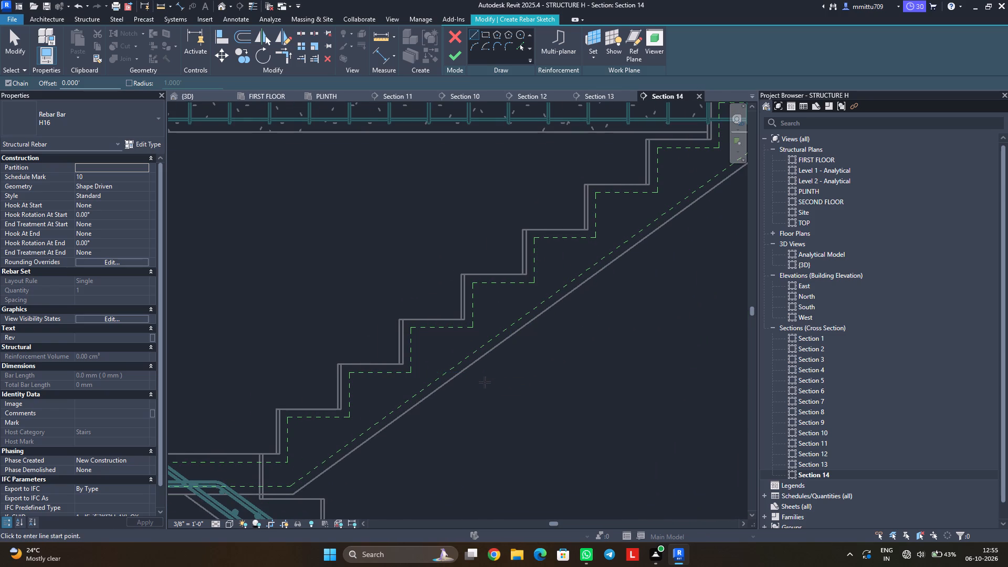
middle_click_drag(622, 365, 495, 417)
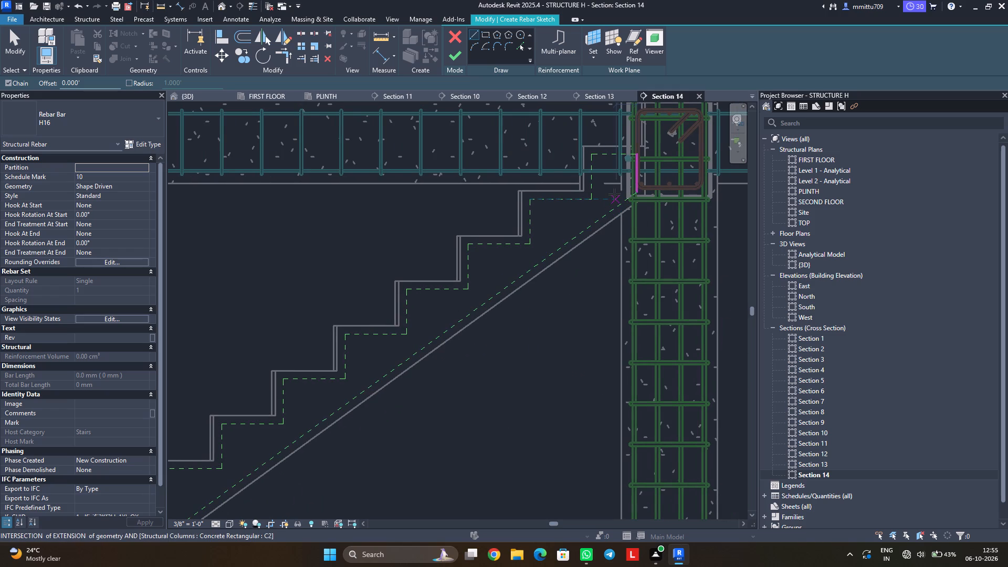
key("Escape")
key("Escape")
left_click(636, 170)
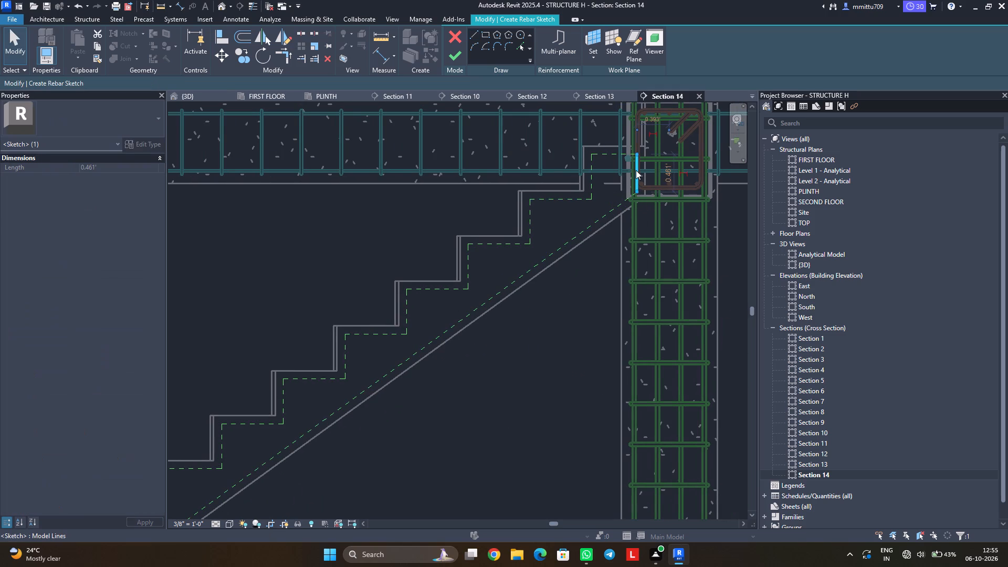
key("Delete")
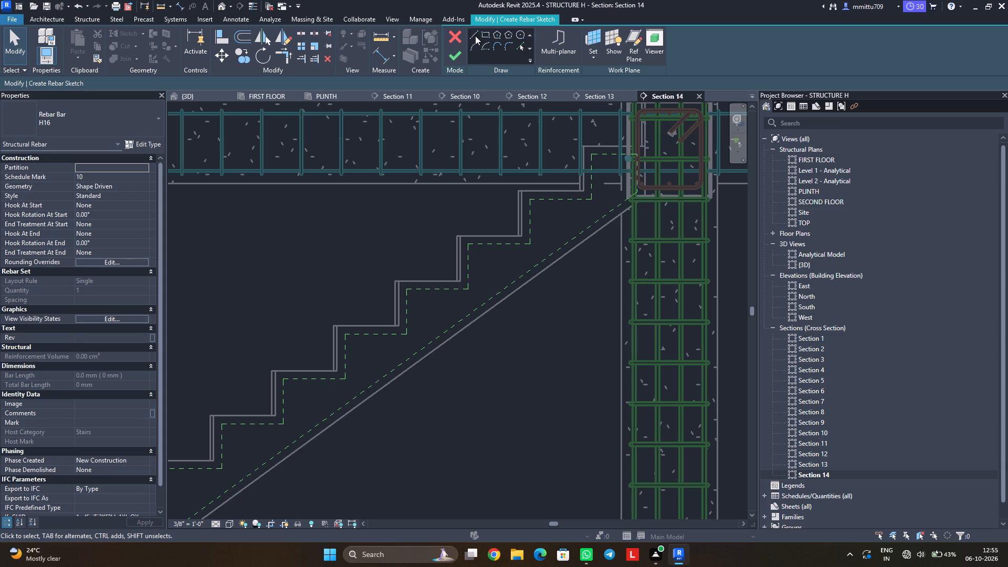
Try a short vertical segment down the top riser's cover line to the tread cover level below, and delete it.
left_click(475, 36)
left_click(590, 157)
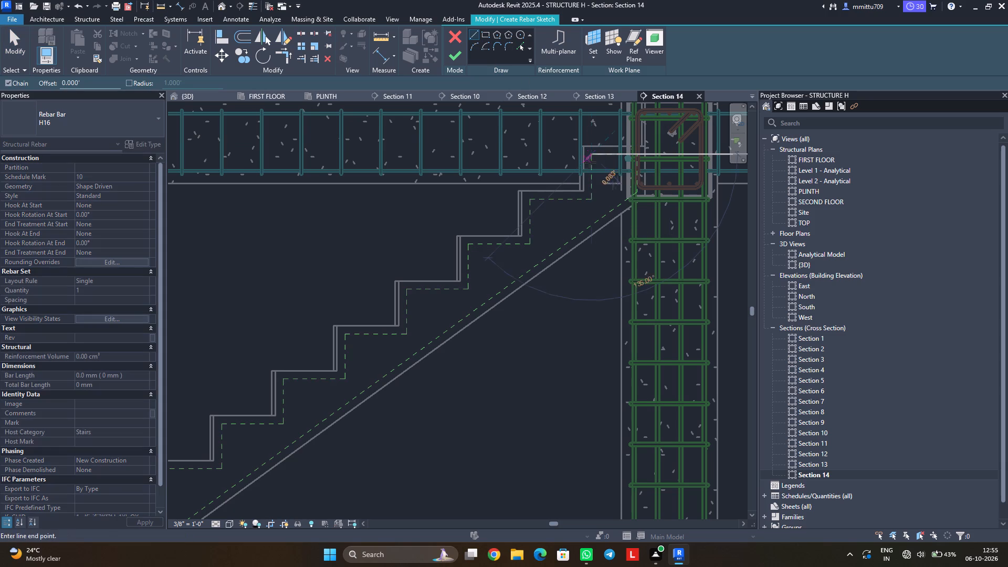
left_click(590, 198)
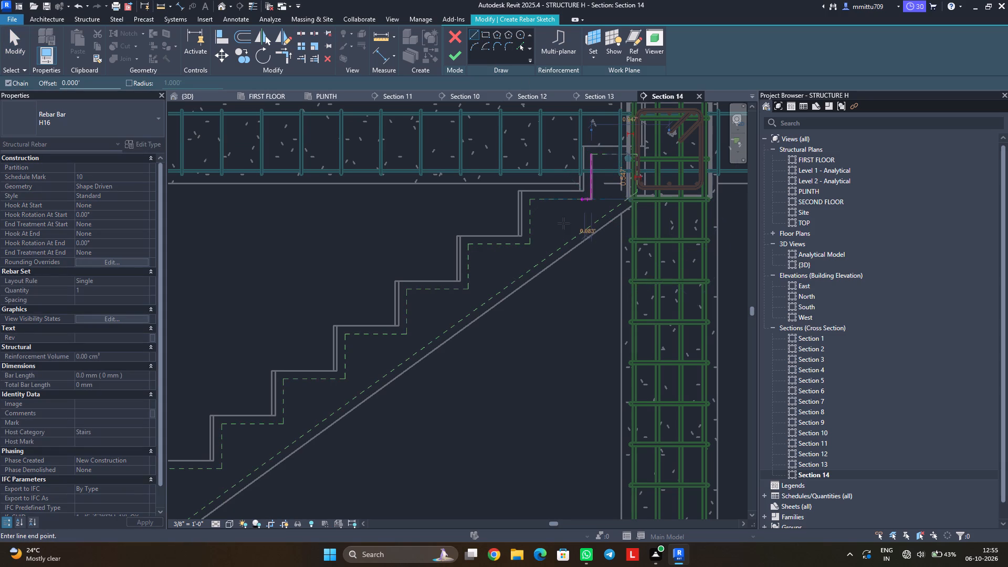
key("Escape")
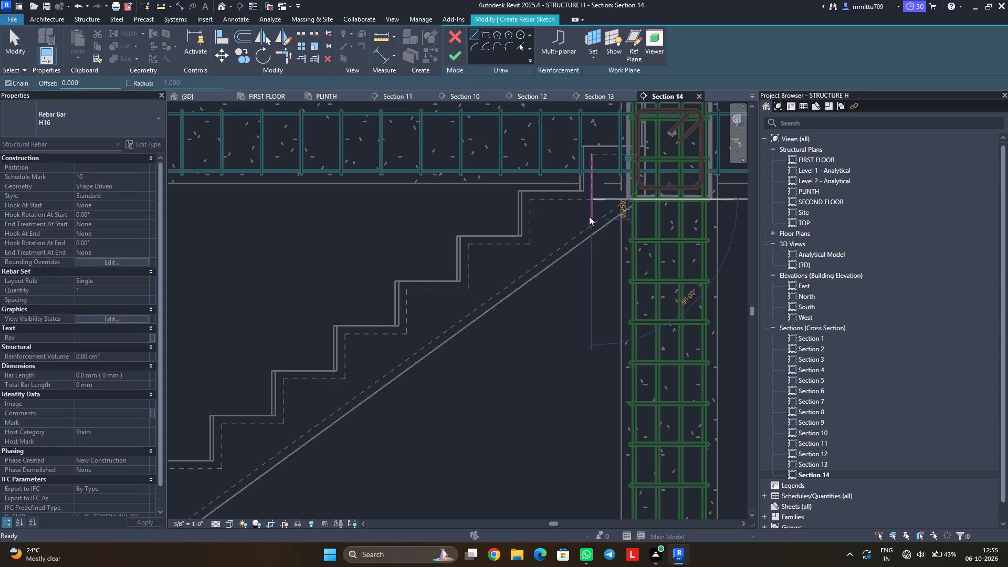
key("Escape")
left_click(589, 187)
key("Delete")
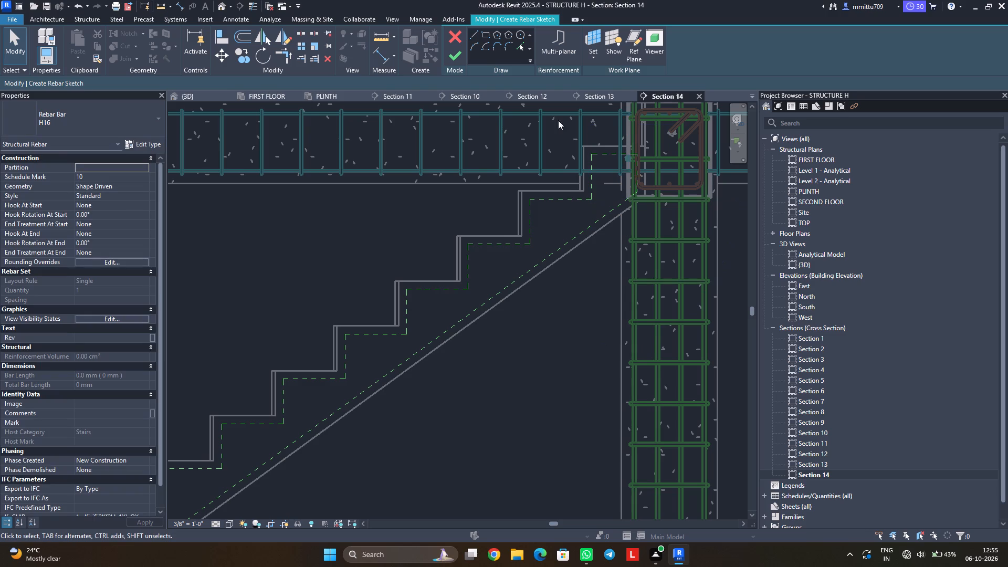
Sketch the bar from the top riser's cover corner down to the soffit cover, about 6.46' down the slope, and about 3' along the landing's bottom cover.
left_click(469, 40)
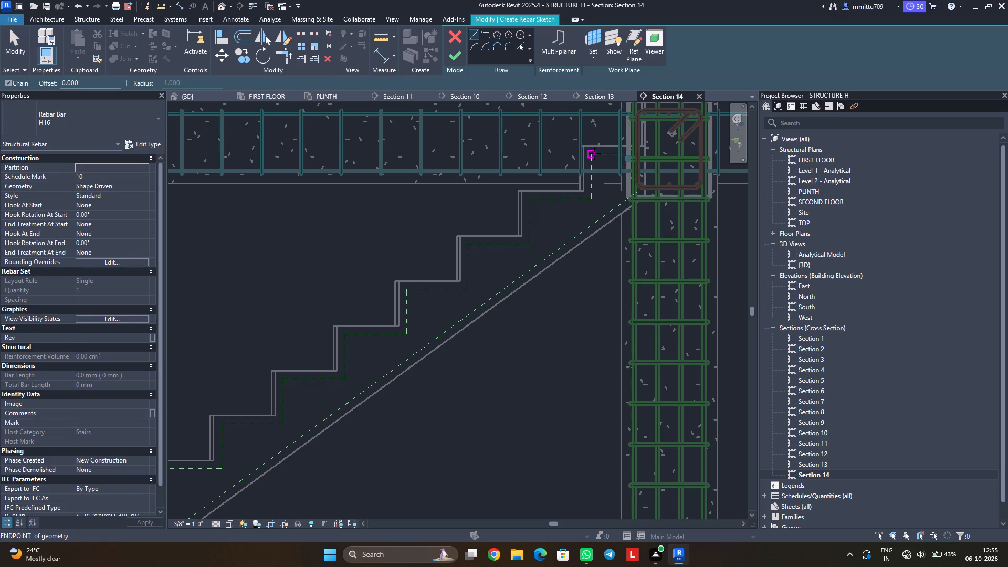
left_click(592, 156)
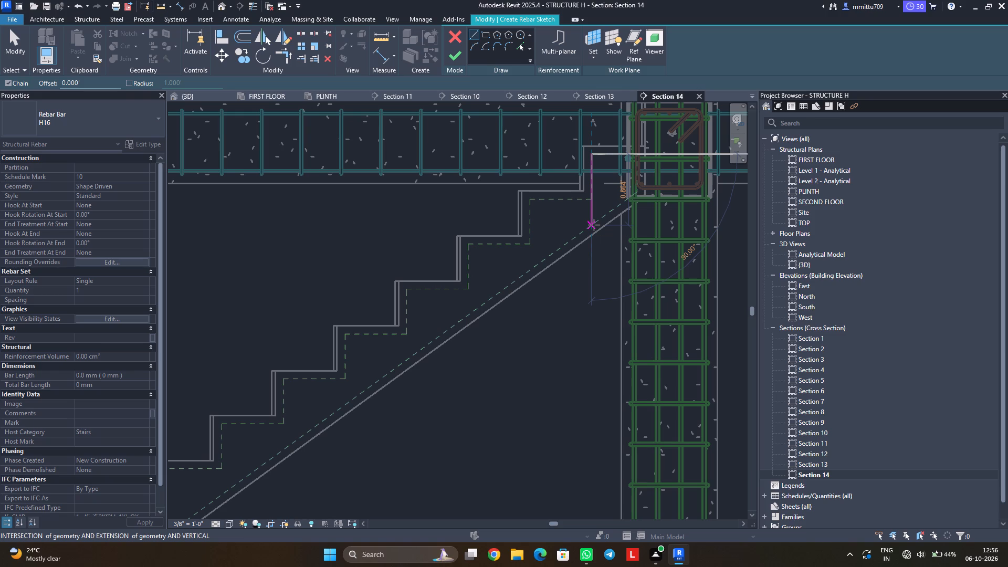
left_click(593, 225)
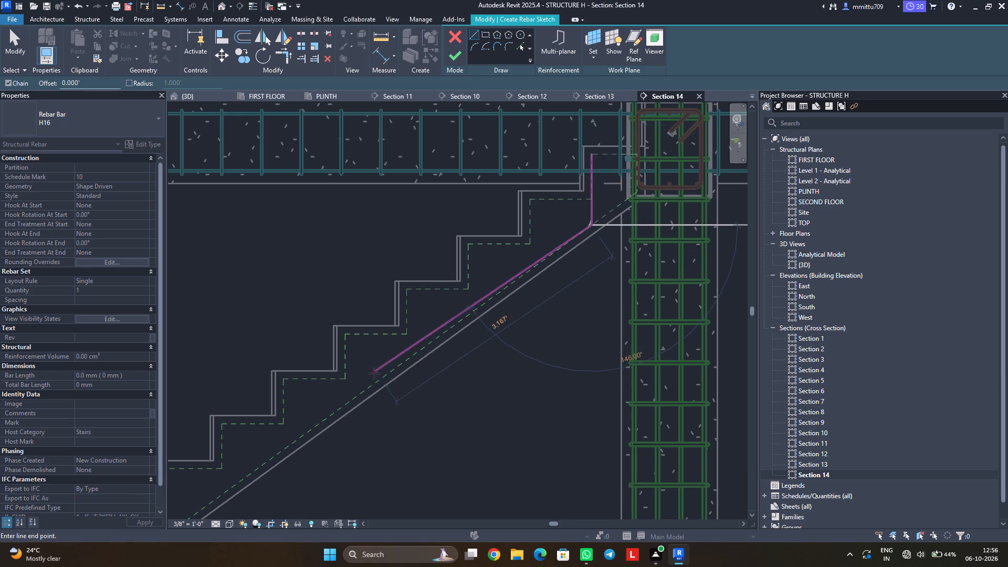
scroll(377, 381, "down", 1)
middle_click_drag(377, 381, 567, 211)
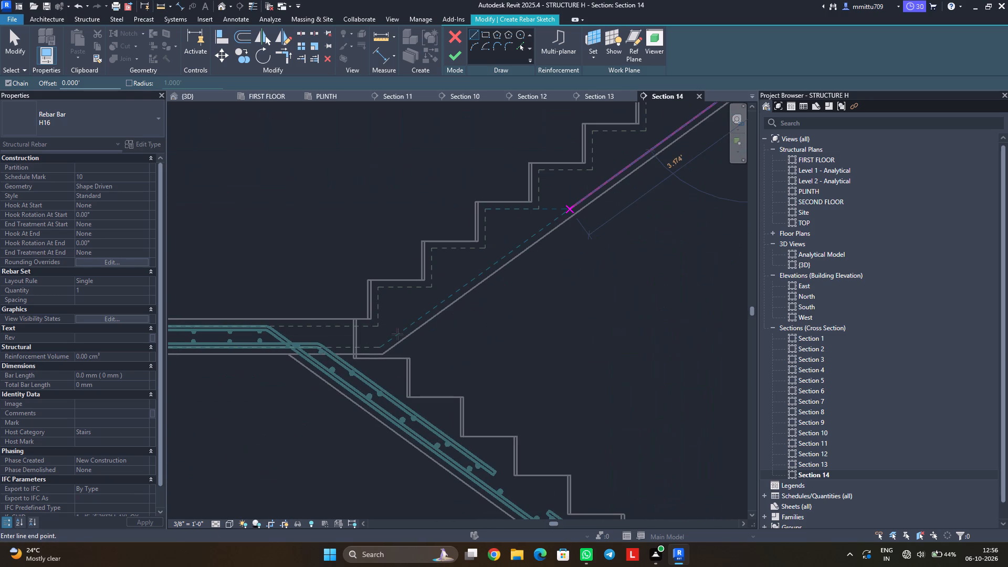
left_click(382, 346)
middle_click_drag(436, 324, 627, 262)
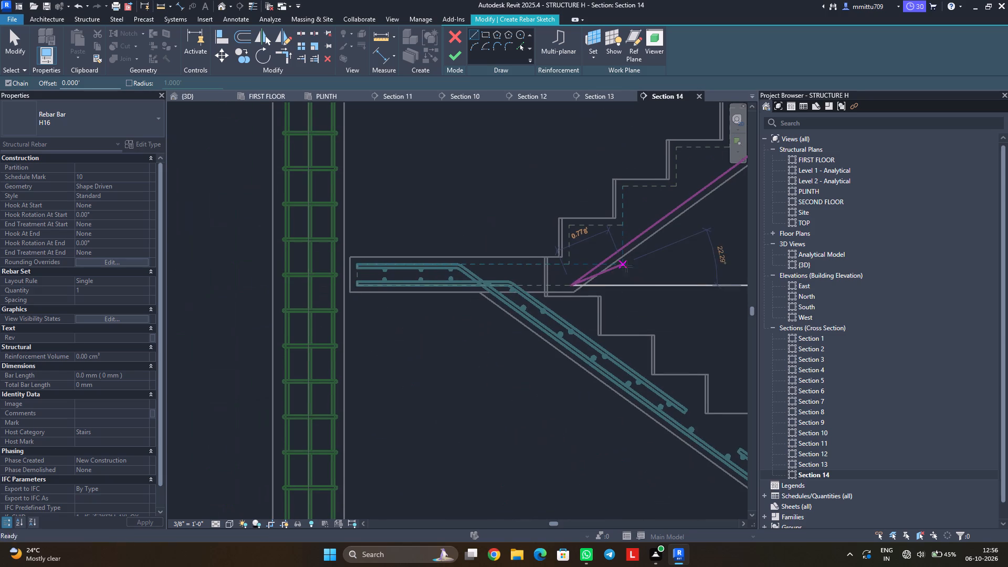
left_click(360, 288)
key("Escape")
key("Escape")
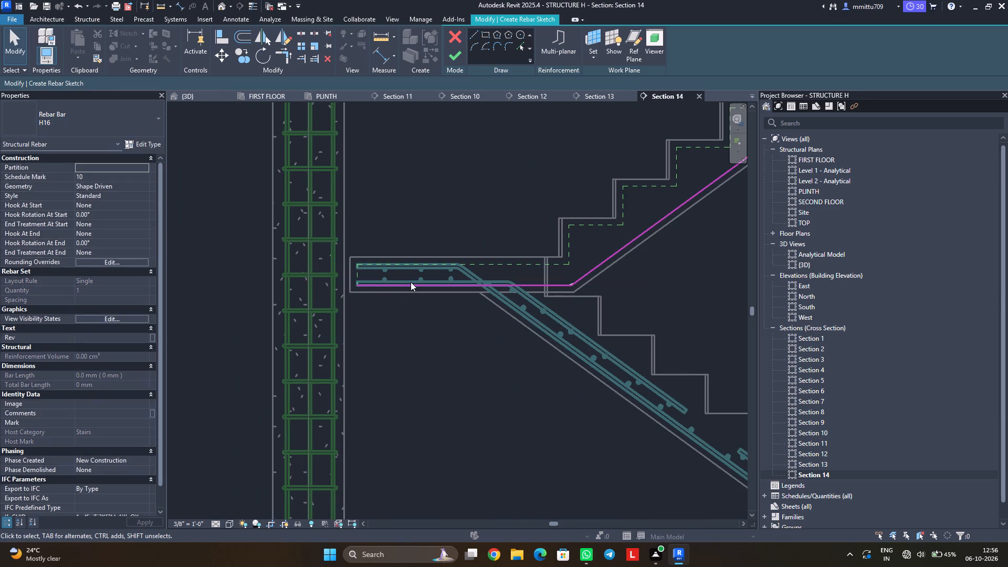
Check the landing and sloped segments of the H16 bottom bar sketch and finish the bar.
left_click(411, 282)
scroll(619, 338, "down", 5)
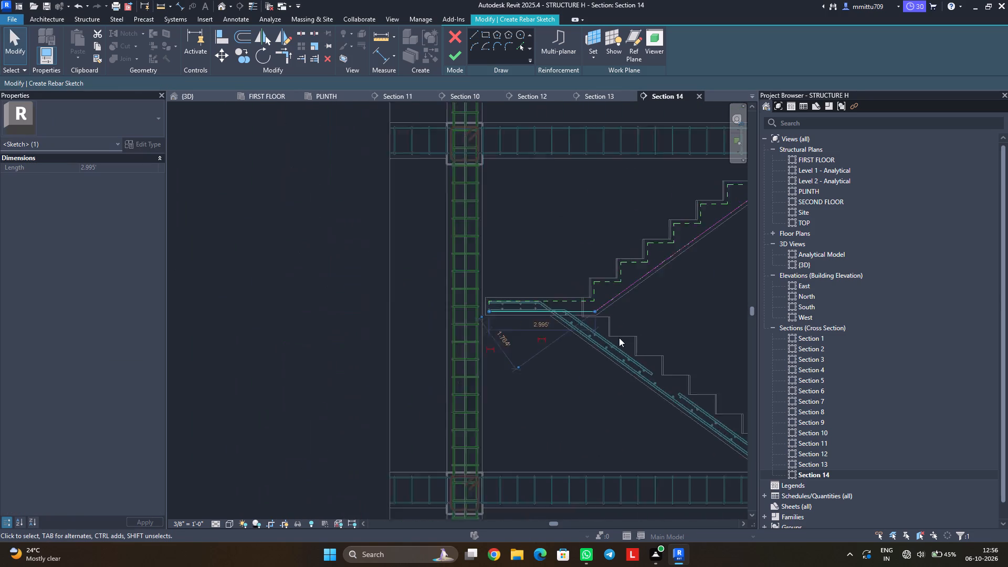
scroll(619, 338, "down", 1)
middle_click_drag(640, 323, 535, 357)
key("Escape")
key("Escape")
left_click(522, 323)
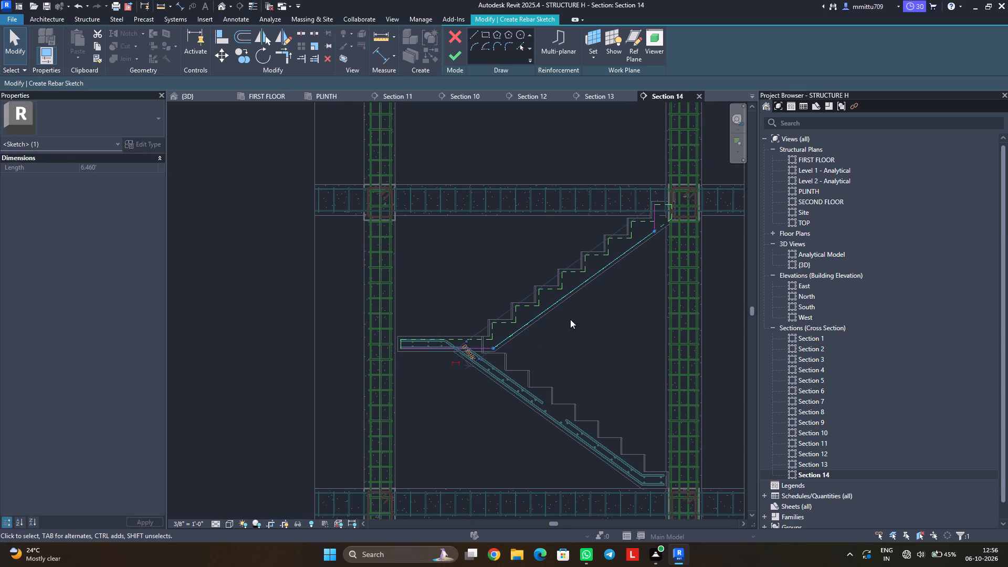
key("Escape")
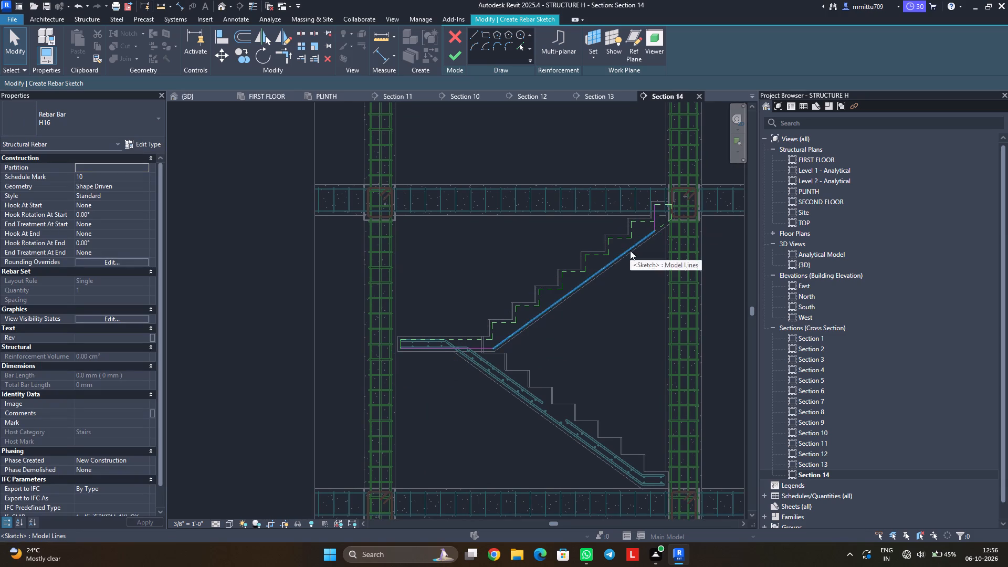
left_click(451, 56)
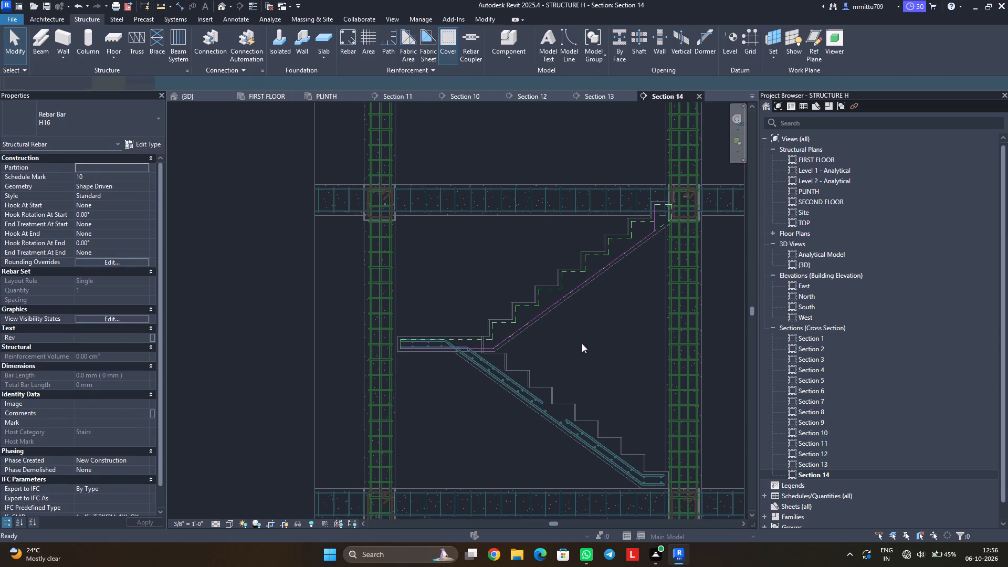
key("Escape")
key("Escape")
Distribute the upper flight's H16 bottom bar across the stair with a Maximum Spacing layout at 6" spacing.
left_click(529, 319)
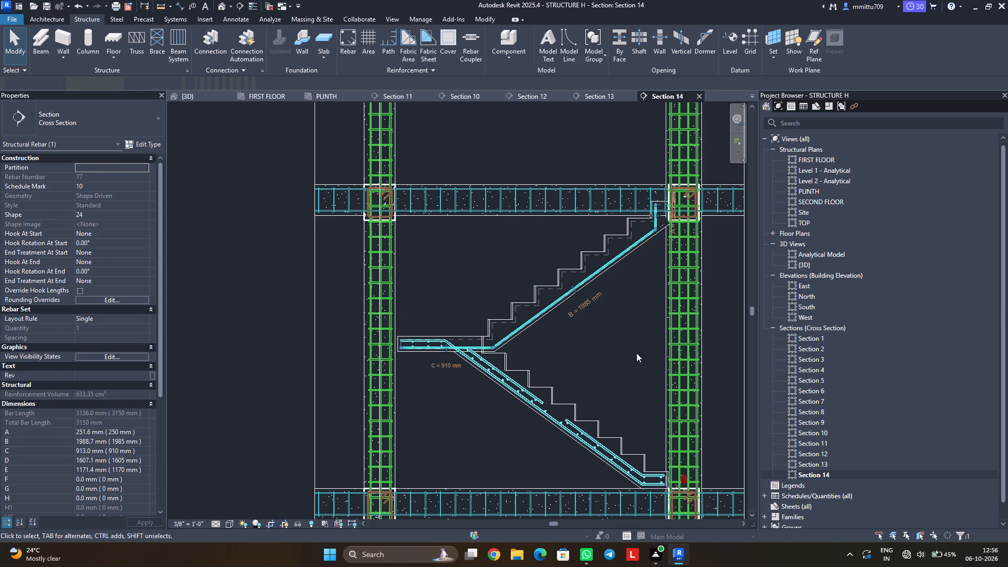
left_click(548, 36)
left_click(552, 70)
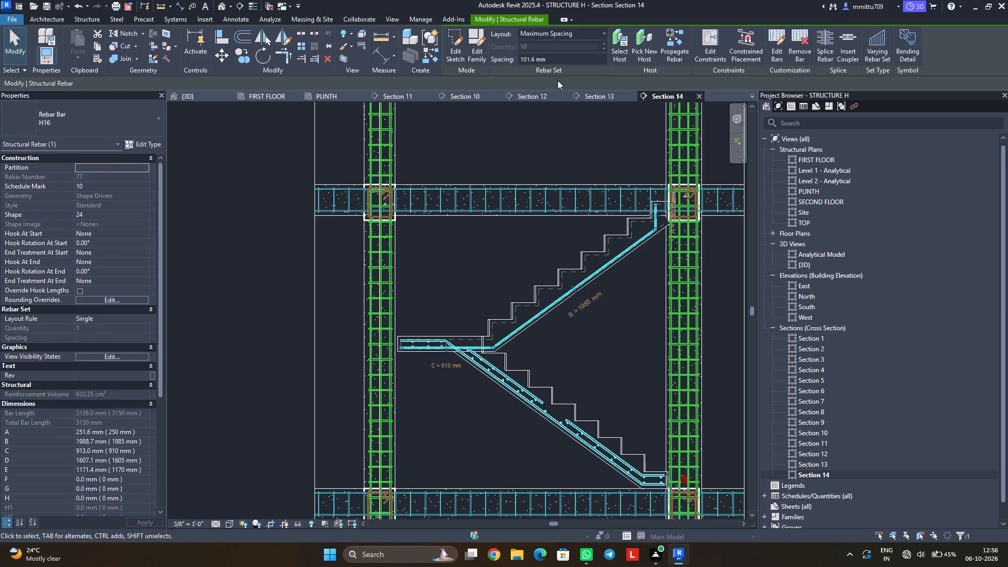
left_click(566, 61)
type("6\"")
key("Return")
left_click(469, 292)
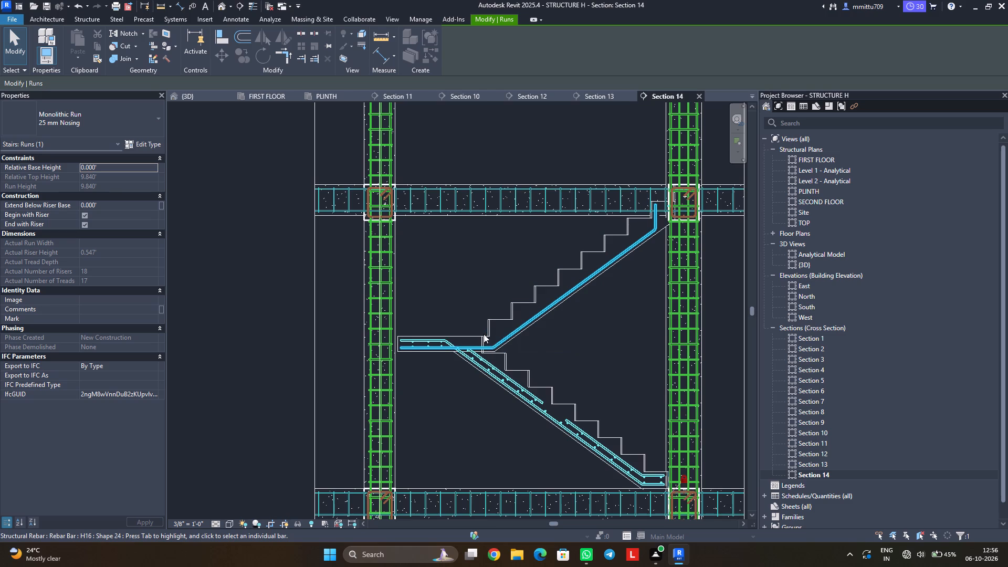
Select all visible instances of the H16 rebar type and show them unobscured in the {3D} view.
scroll(482, 333, "up", 1)
scroll(482, 333, "down", 1)
scroll(482, 333, "up", 1)
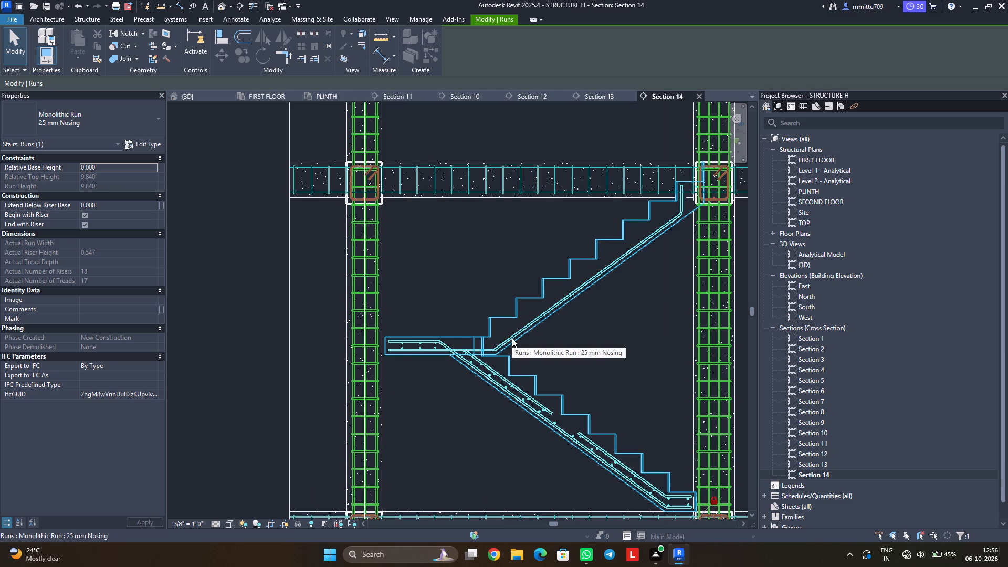
left_click(510, 335)
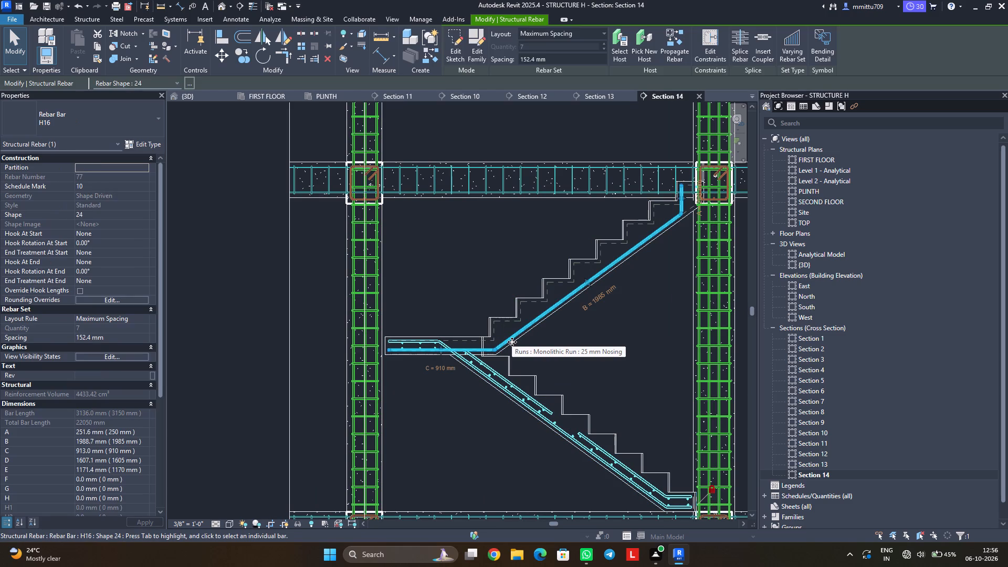
type("SA")
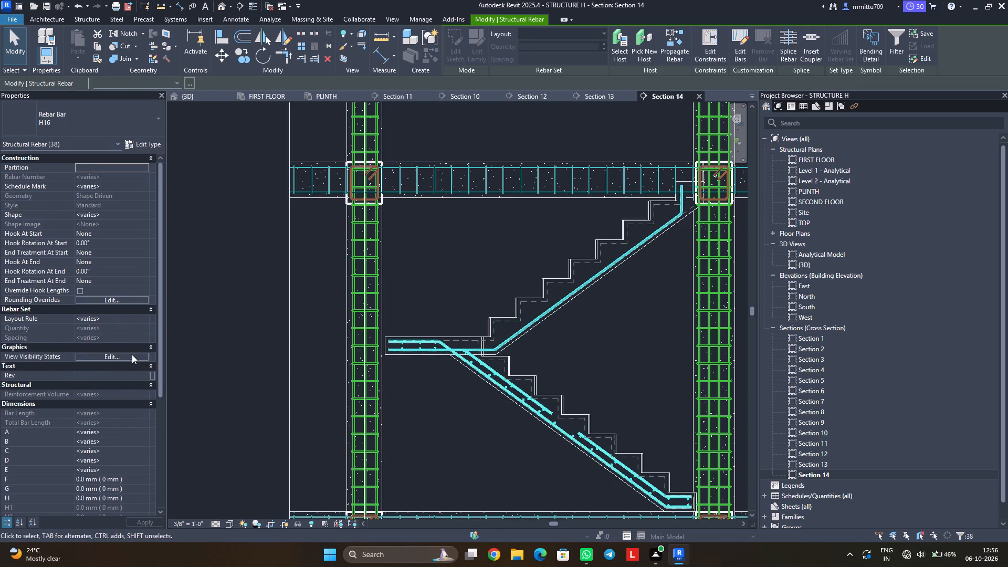
left_click(132, 357)
left_click(588, 248)
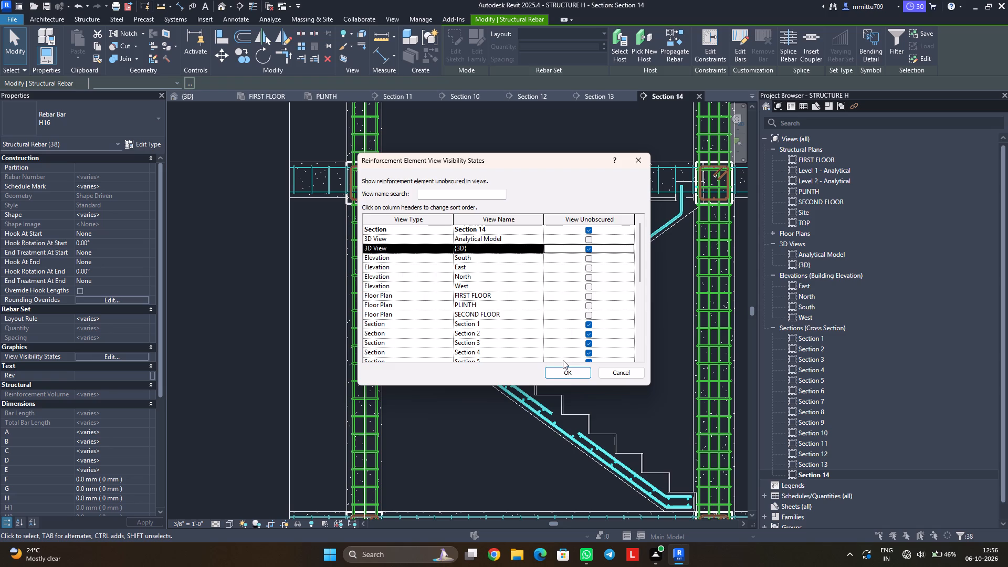
left_click(566, 375)
left_click(607, 354)
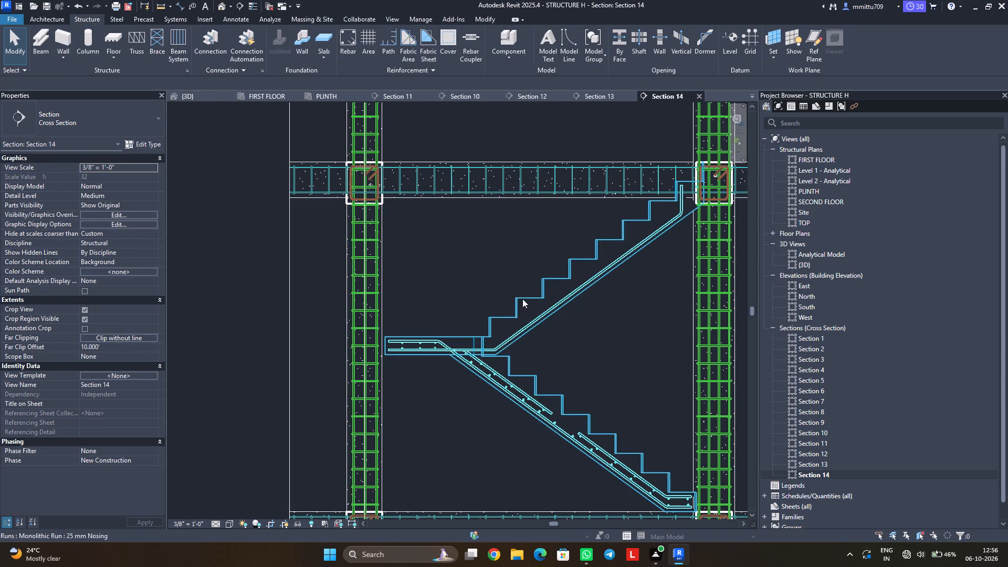
Start another sketched H16 bar with the cast-in-place stair as its host, for the upper flight's top reinforcement.
middle_click_drag(544, 274, 479, 307)
left_click(356, 39)
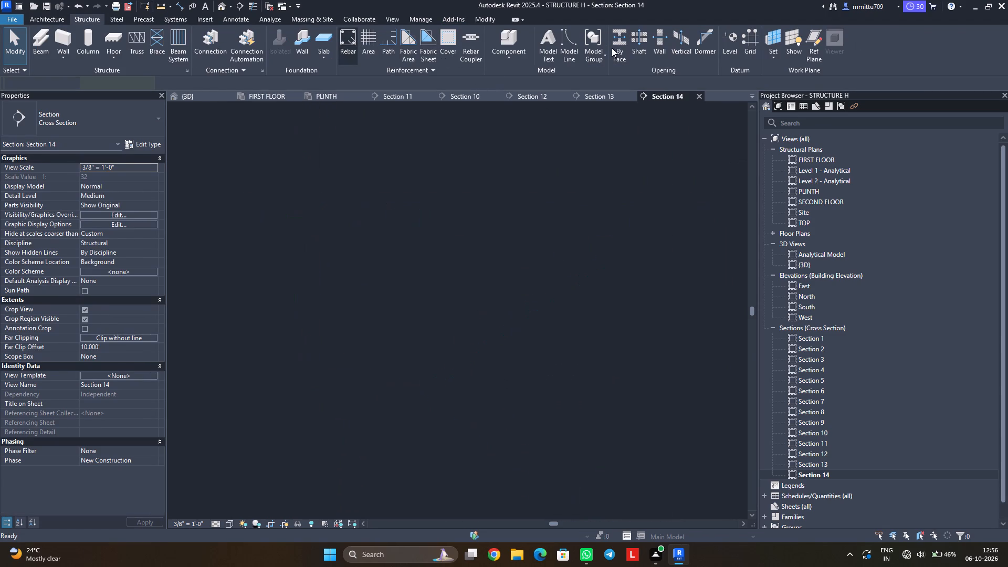
left_click(531, 44)
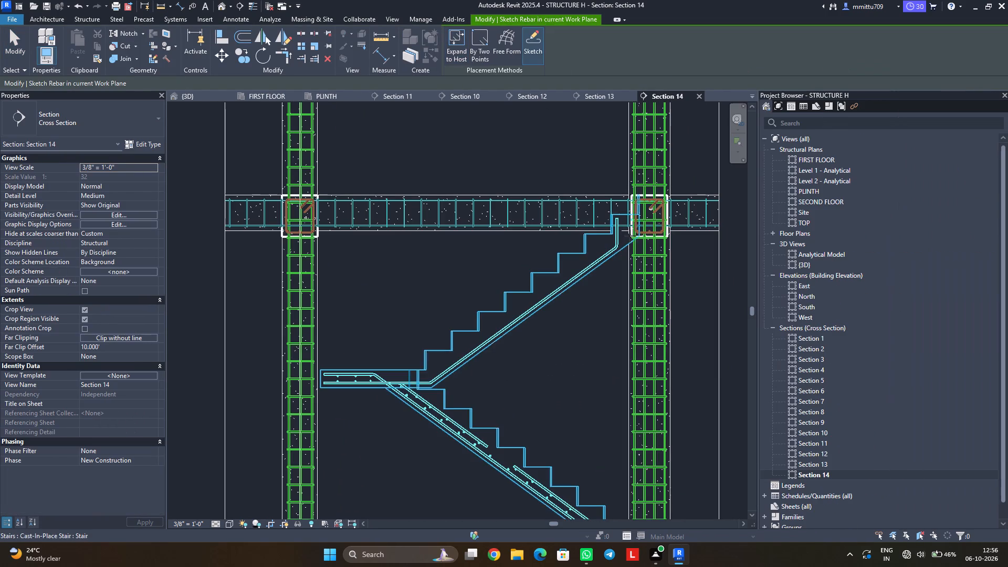
scroll(629, 233, "up", 2)
scroll(629, 233, "down", 1)
scroll(629, 233, "up", 3)
scroll(629, 233, "down", 1)
scroll(629, 233, "up", 1)
scroll(629, 233, "down", 1)
scroll(629, 233, "up", 1)
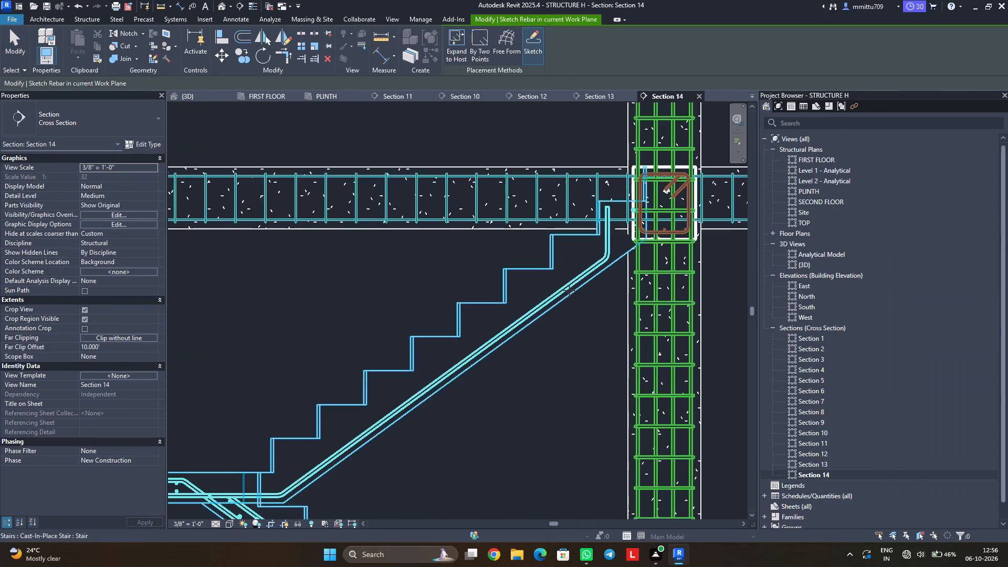
left_click(570, 292)
middle_click_drag(591, 288, 570, 301)
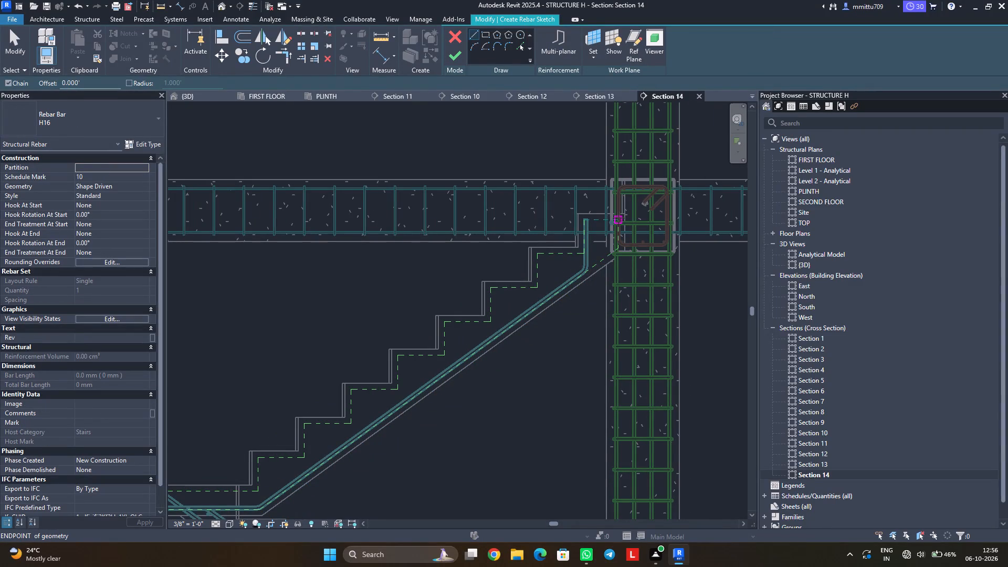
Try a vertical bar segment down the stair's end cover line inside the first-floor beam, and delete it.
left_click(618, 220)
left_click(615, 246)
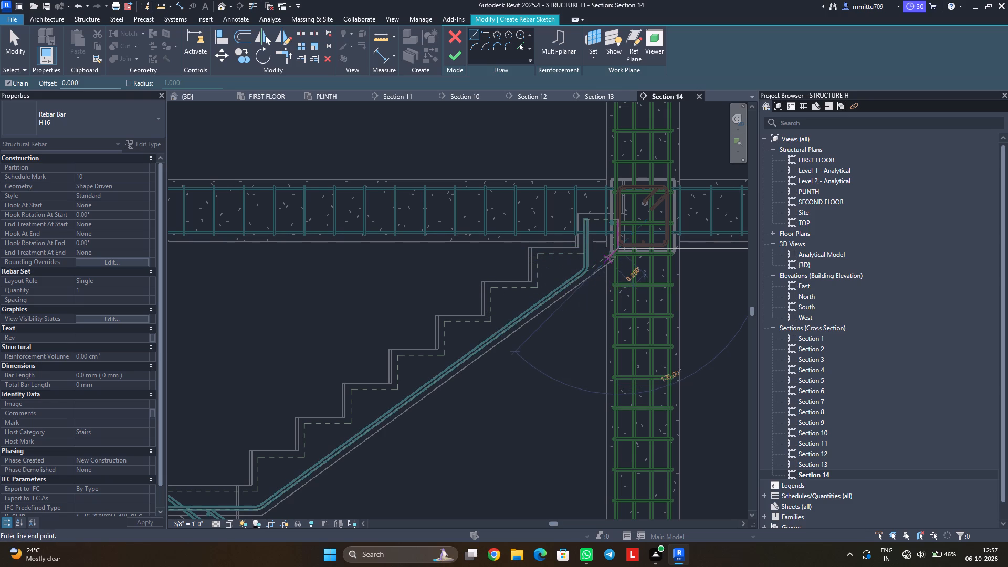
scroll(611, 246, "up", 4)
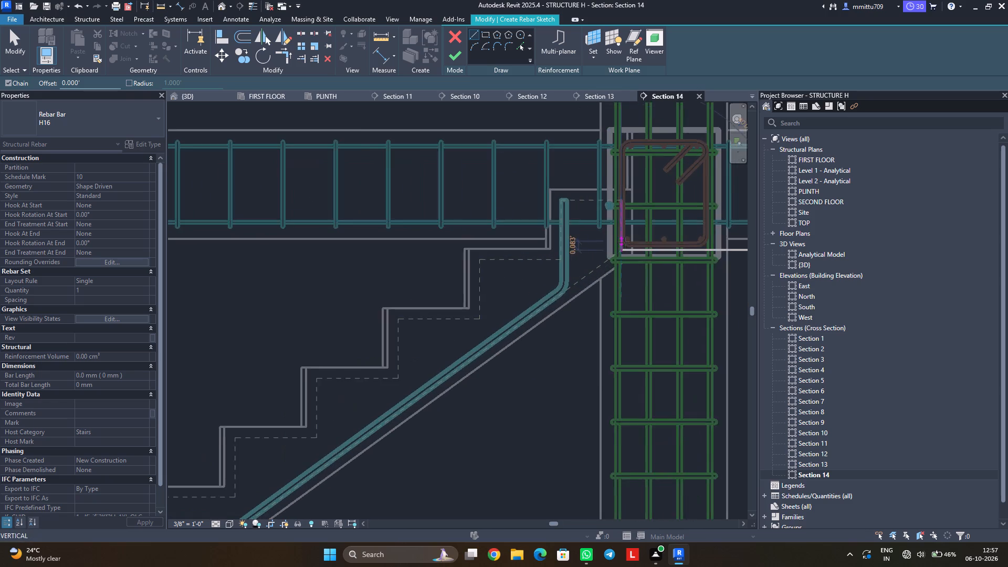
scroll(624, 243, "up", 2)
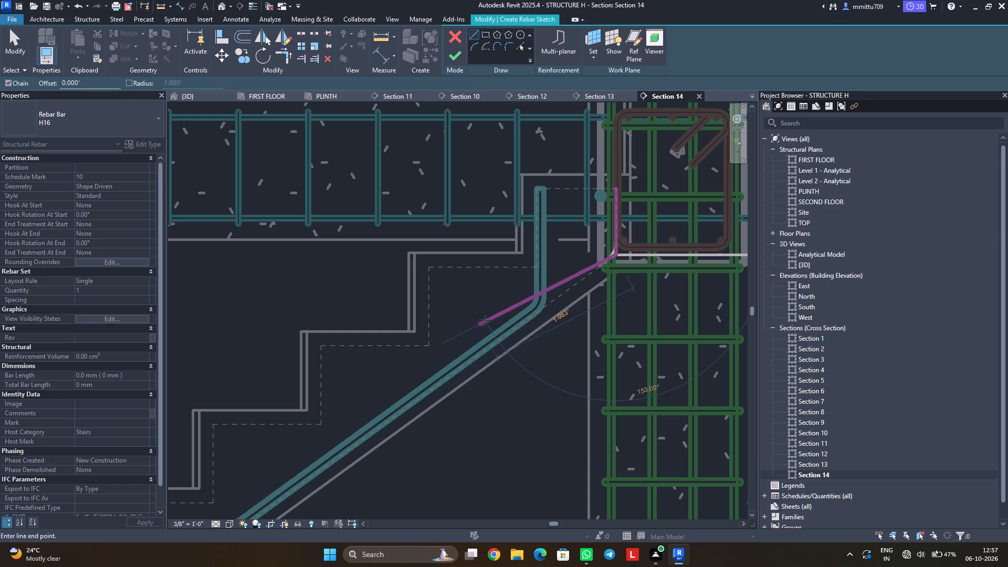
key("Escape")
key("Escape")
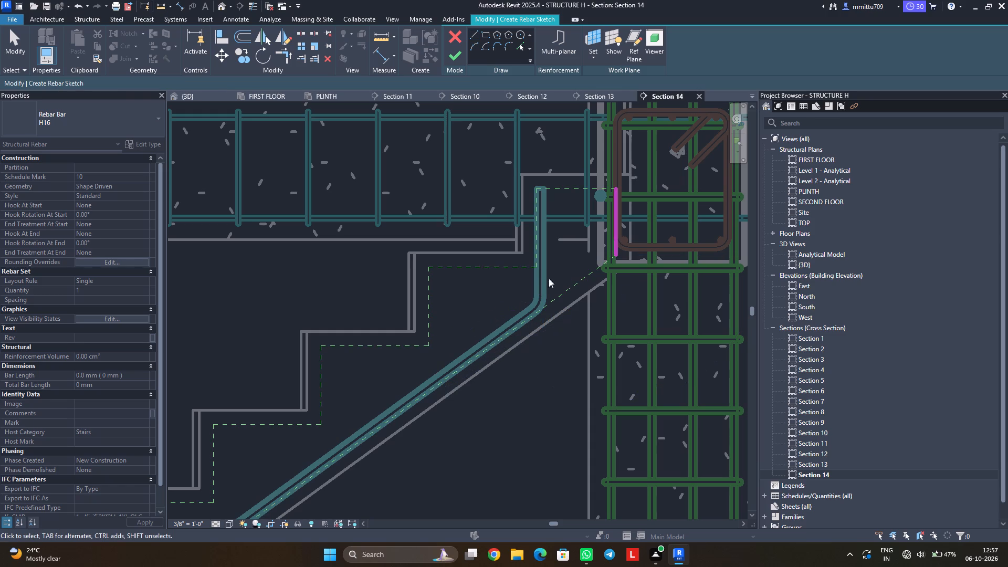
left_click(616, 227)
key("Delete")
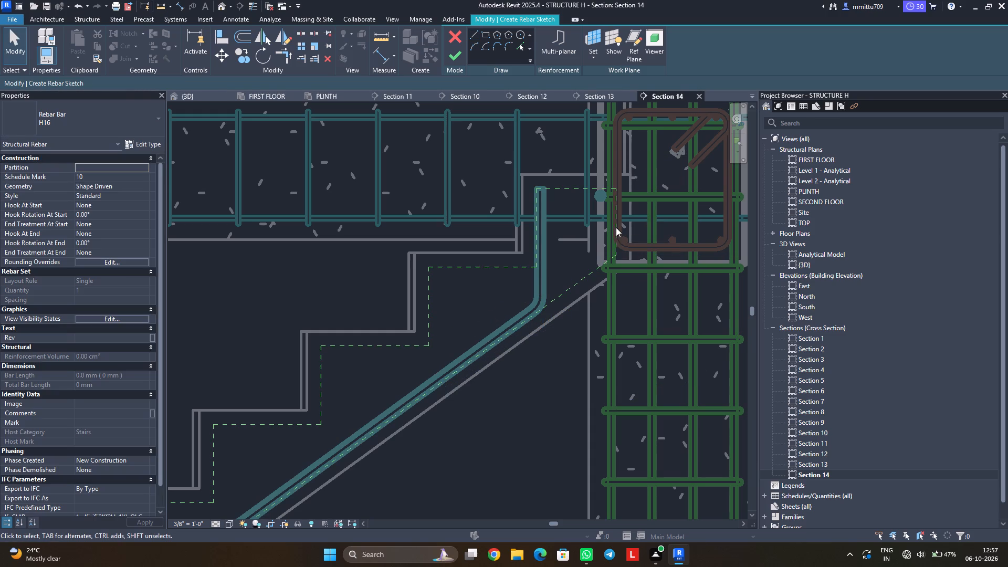
Sketch a sloped segment about 1.56' from the second-highest riser's lower cover corner to the end cover line's midpoint, plus about 0.23' vertically to its top.
left_click(476, 31)
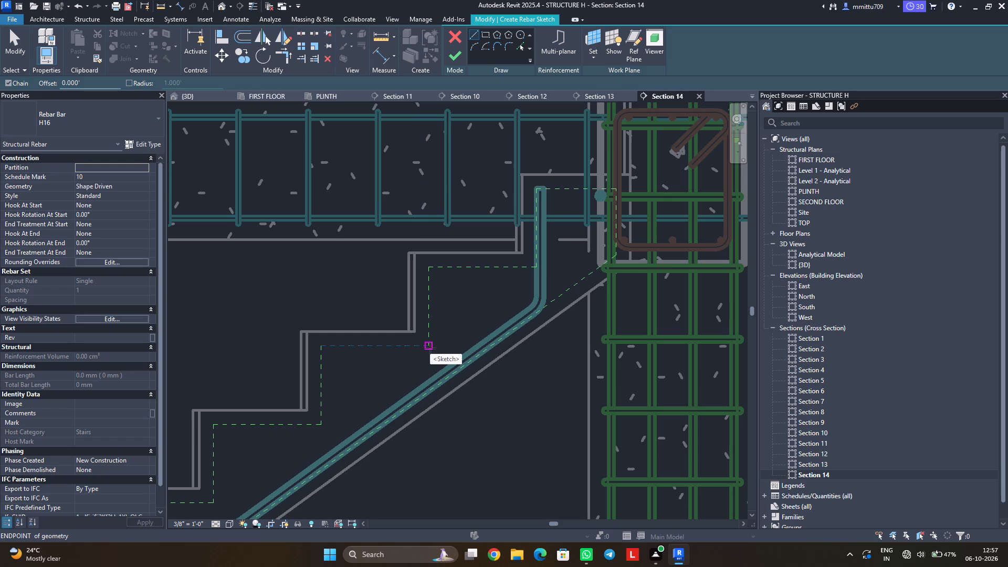
left_click(430, 348)
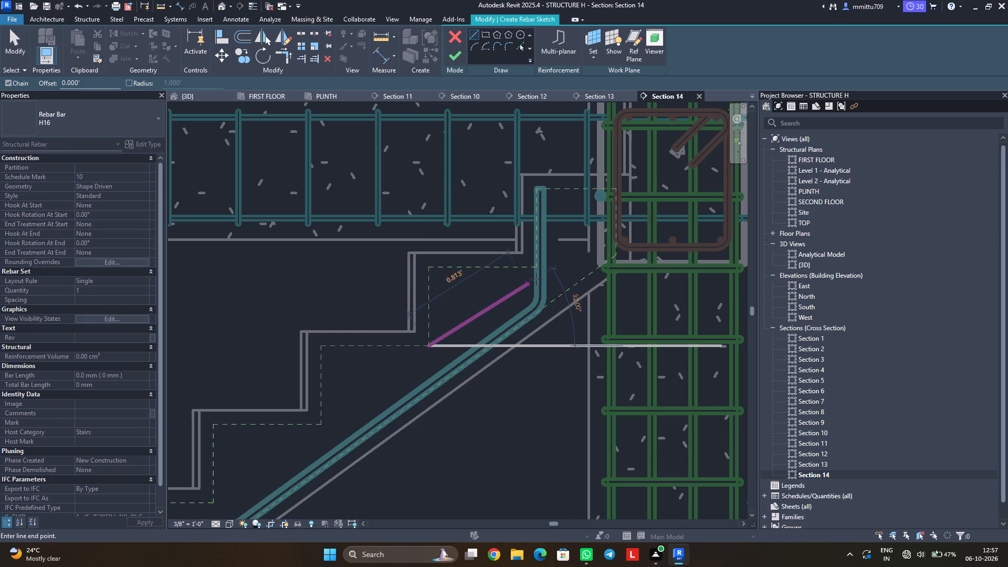
left_click(615, 223)
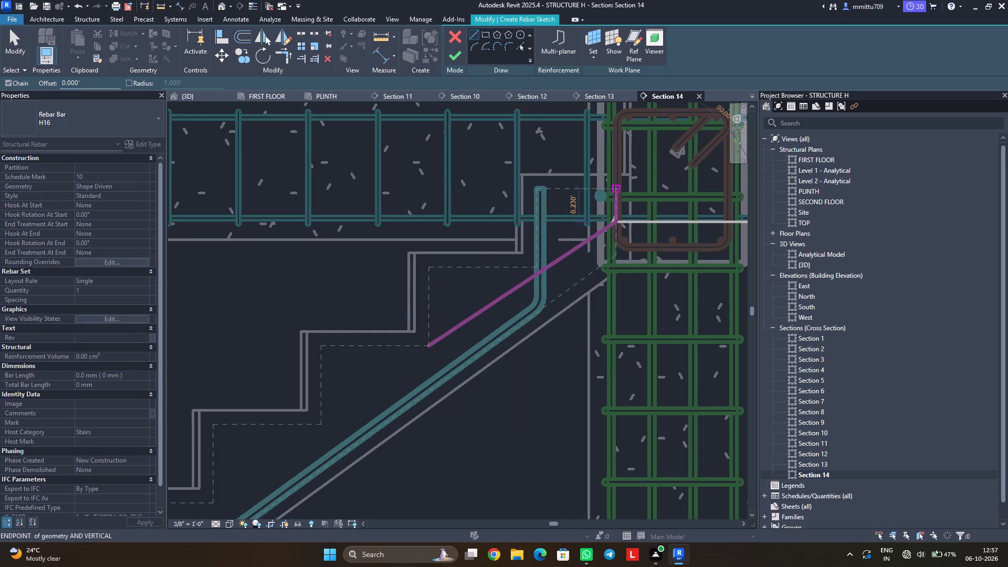
left_click(614, 191)
key("Escape")
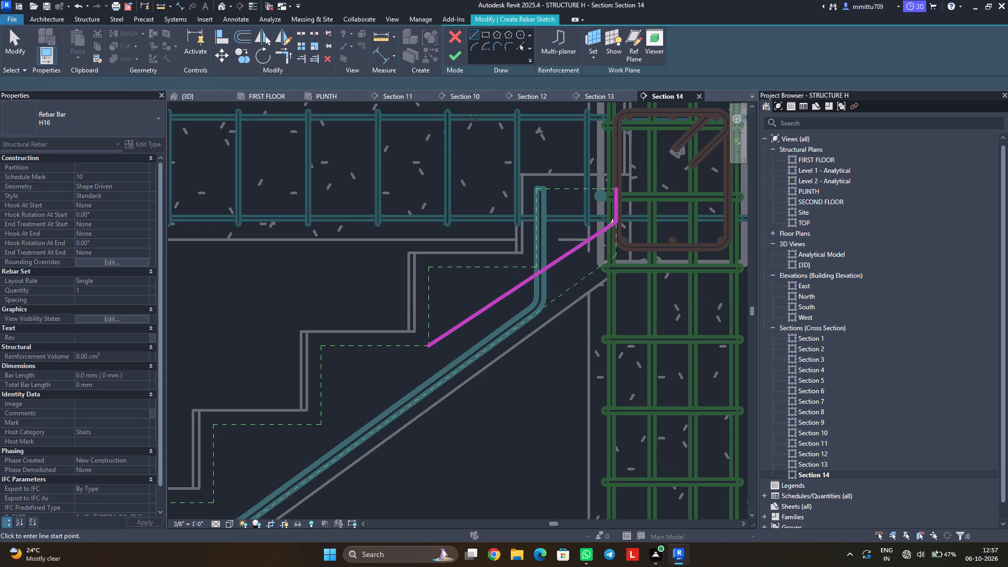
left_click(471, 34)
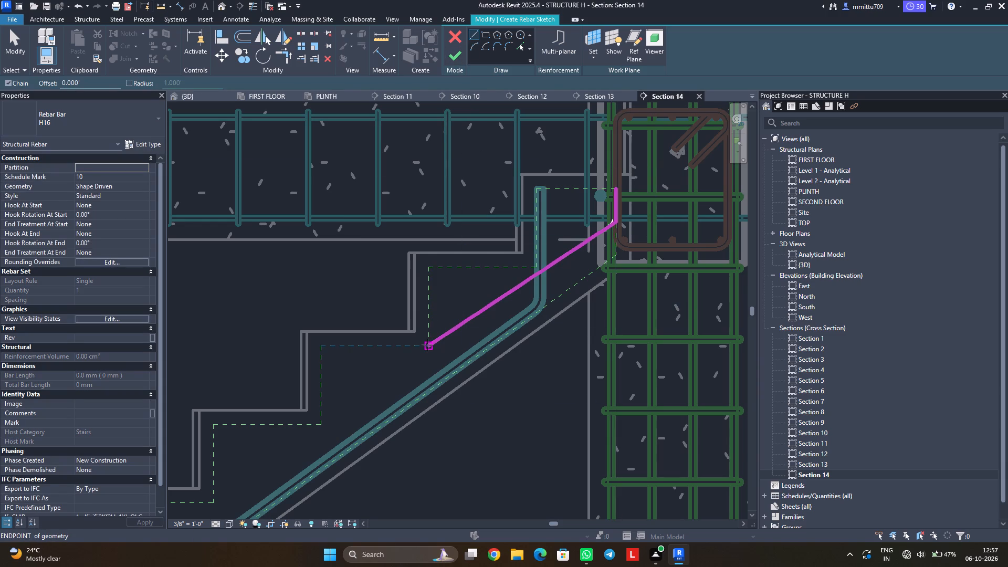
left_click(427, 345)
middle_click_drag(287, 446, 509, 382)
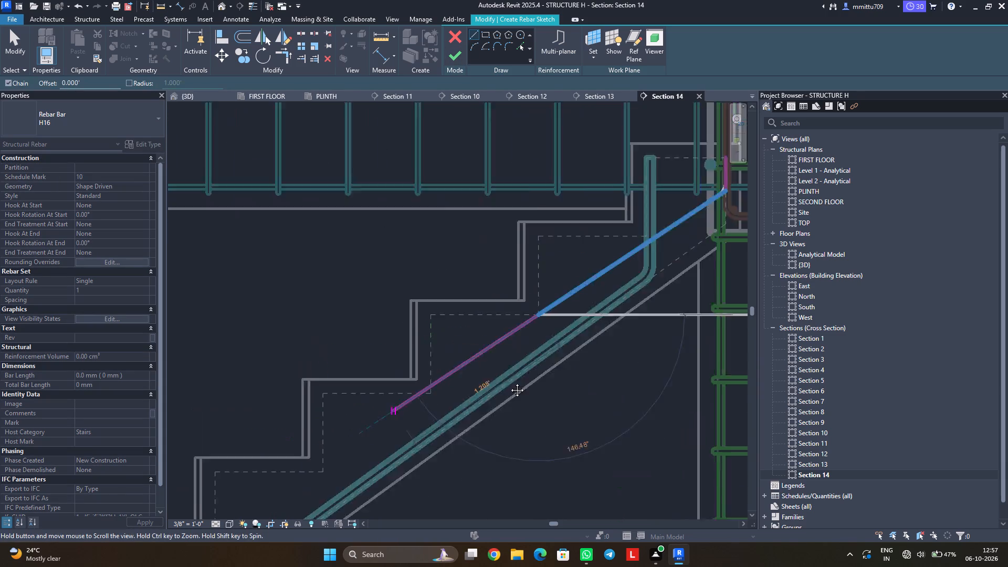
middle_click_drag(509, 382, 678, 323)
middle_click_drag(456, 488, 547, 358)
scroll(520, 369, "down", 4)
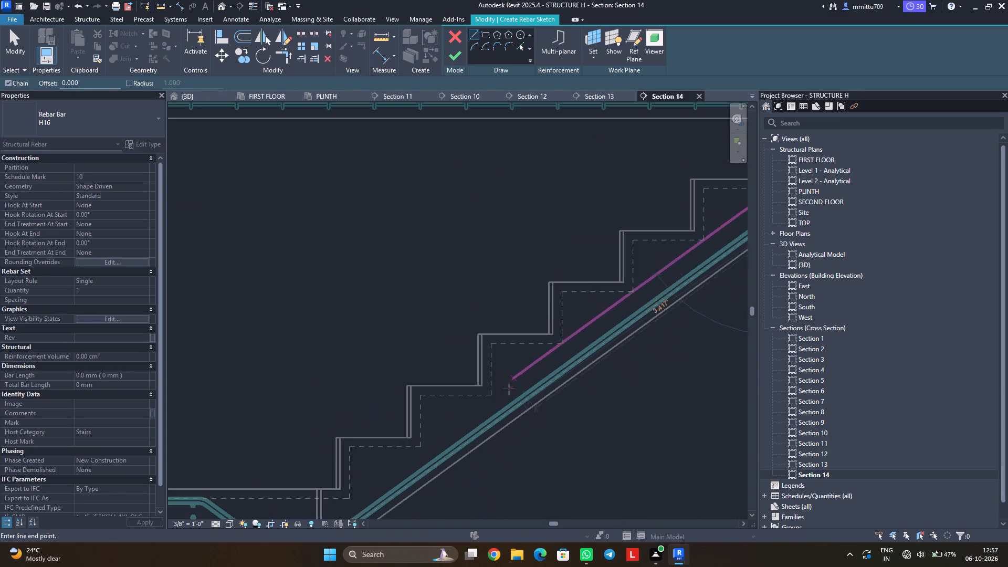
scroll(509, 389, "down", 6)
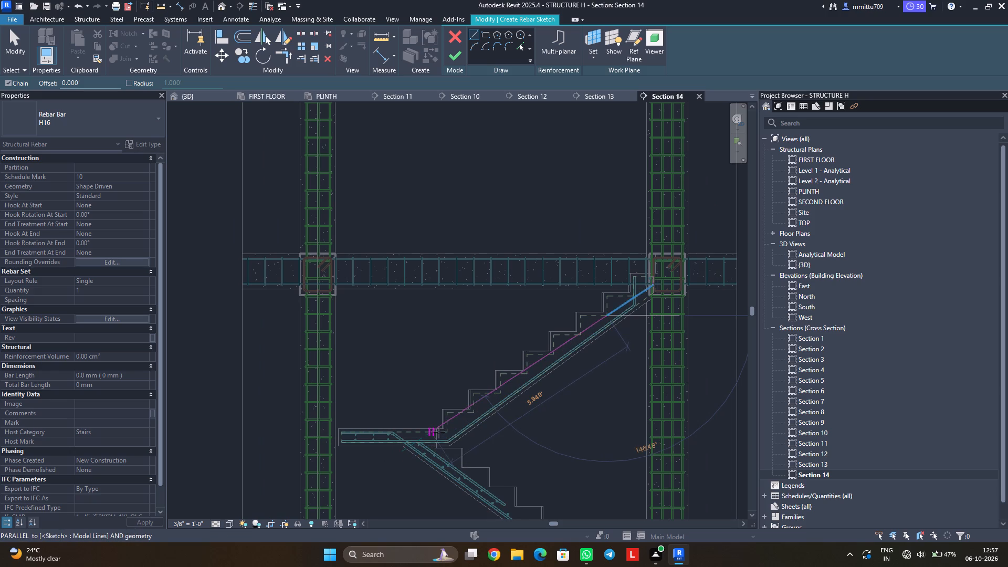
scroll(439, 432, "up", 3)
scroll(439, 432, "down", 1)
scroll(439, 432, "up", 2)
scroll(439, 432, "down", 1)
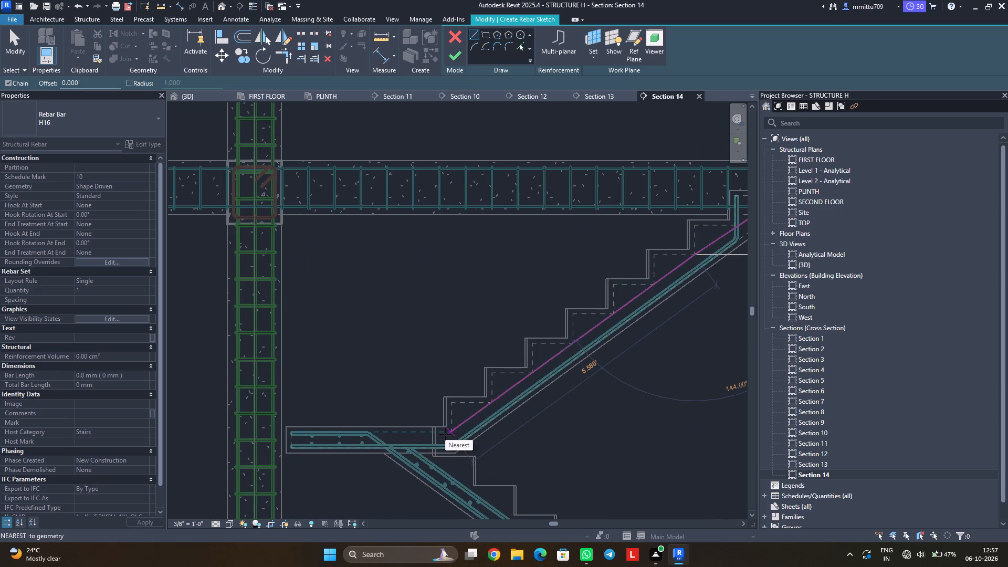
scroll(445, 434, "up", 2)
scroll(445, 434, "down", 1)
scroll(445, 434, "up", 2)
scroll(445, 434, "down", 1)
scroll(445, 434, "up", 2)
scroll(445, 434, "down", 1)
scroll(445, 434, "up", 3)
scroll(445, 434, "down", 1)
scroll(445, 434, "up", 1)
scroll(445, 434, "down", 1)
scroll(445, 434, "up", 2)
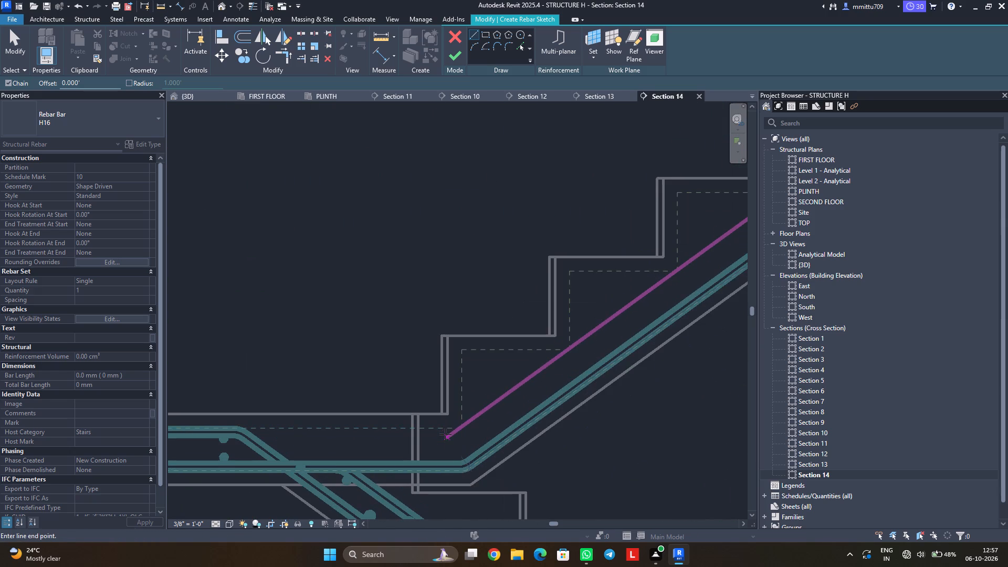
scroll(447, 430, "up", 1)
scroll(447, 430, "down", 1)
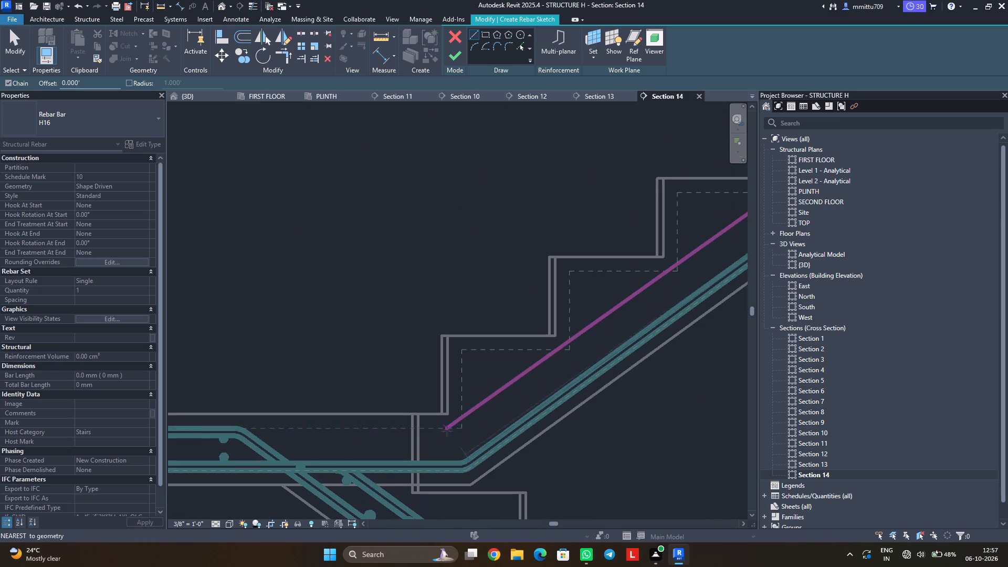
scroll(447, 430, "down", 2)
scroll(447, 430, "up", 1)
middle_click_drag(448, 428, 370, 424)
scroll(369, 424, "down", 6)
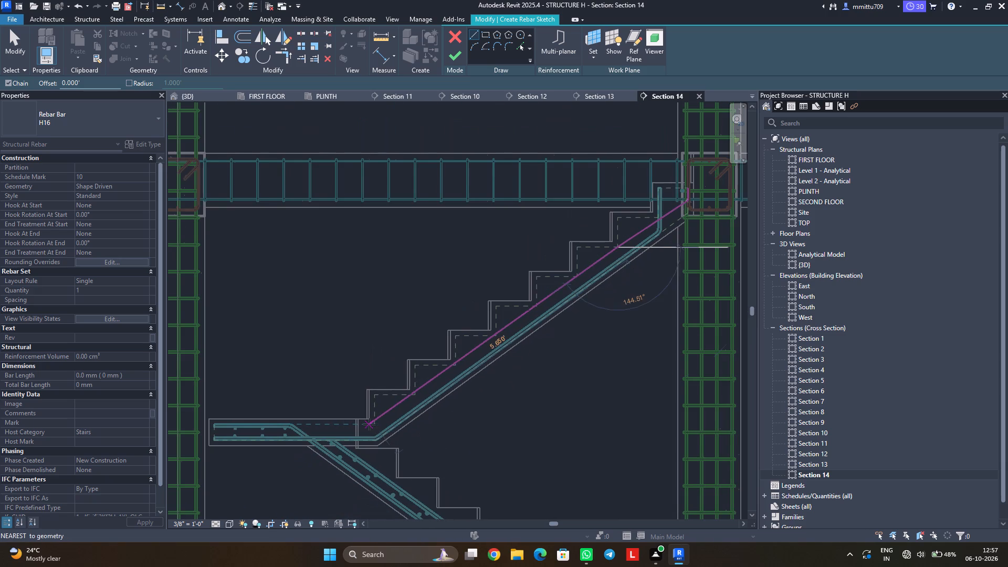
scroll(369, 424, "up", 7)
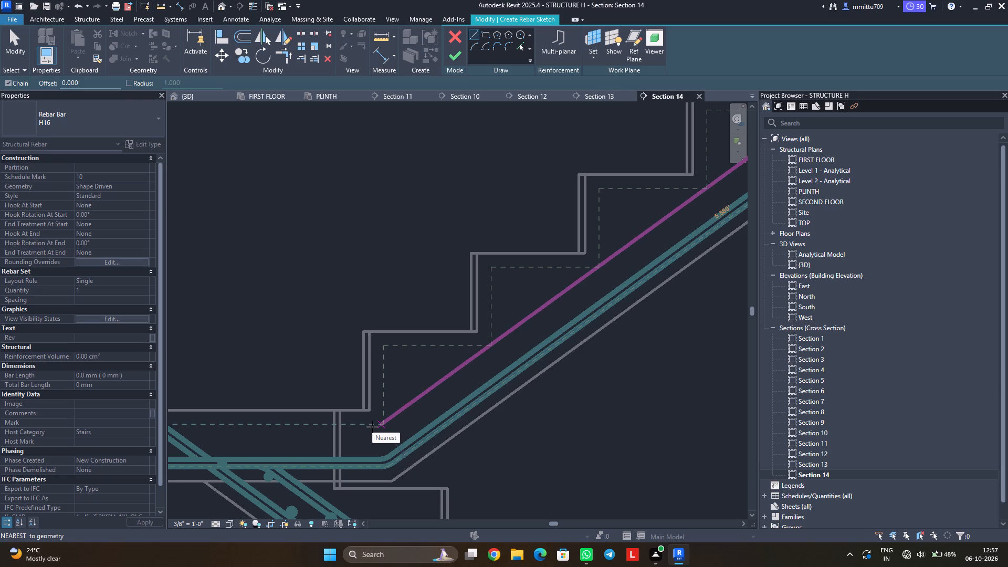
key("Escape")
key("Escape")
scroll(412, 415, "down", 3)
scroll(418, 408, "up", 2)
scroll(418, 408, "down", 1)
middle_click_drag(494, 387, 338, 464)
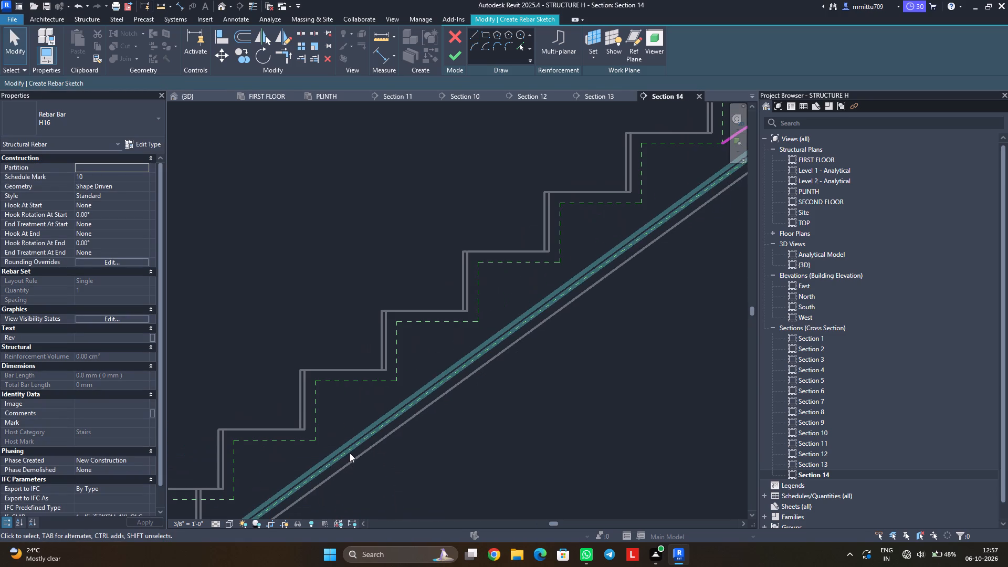
Discard the unfinished sketch of the upper flight's top bar.
scroll(429, 412, "down", 1)
scroll(429, 412, "up", 1)
left_click(453, 39)
scroll(507, 354, "down", 2)
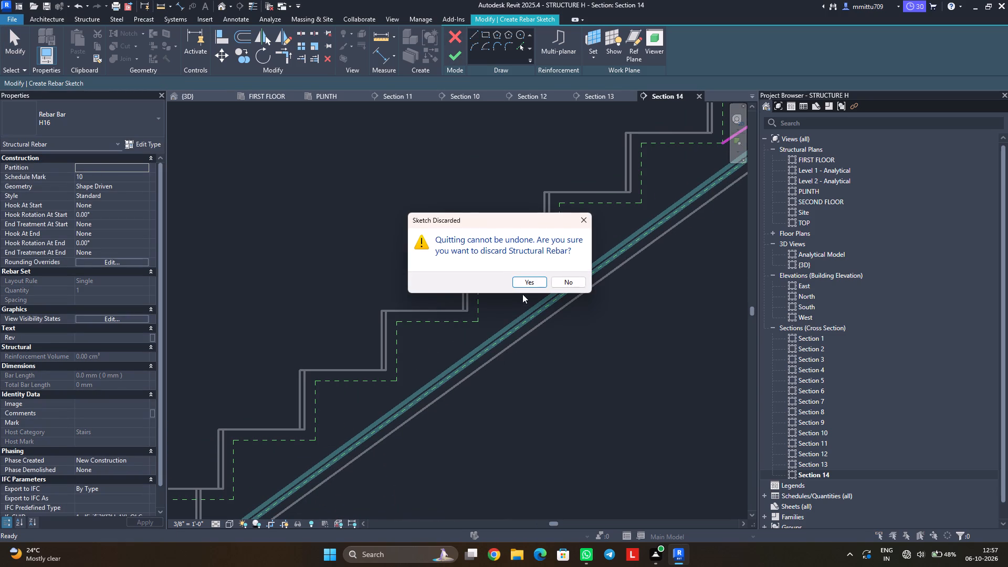
left_click(525, 285)
Delete the upper flight's existing H16 Shape 24 bars in Section 14.
scroll(513, 372, "down", 1)
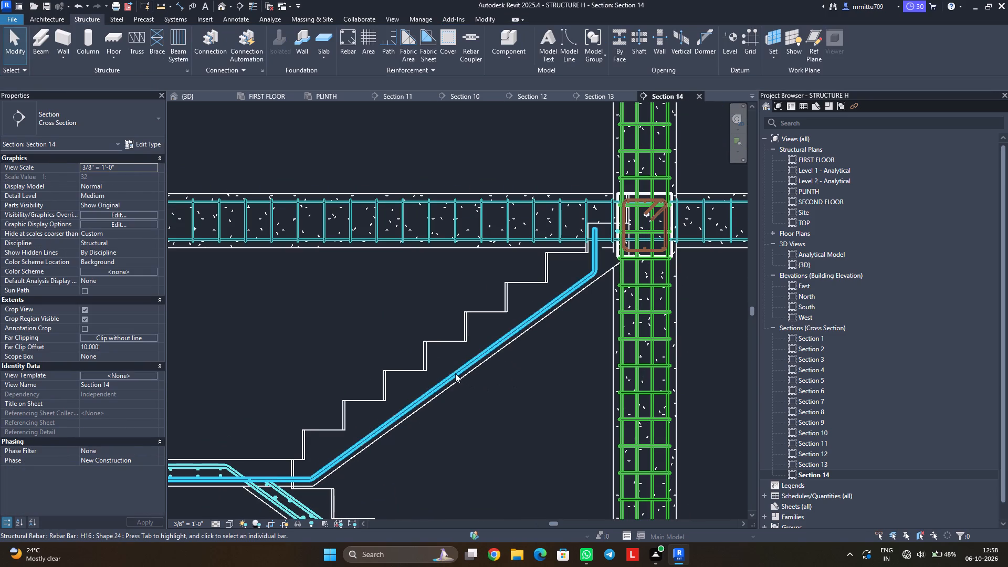
left_click(455, 373)
key("Delete")
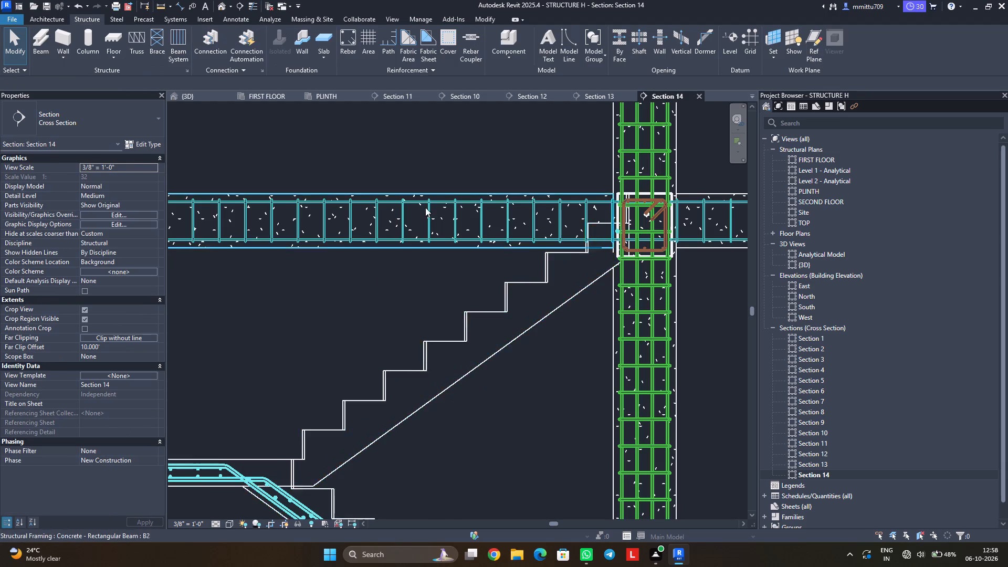
Start a sketched H16 bar hosted by the cast-in-place stair, with a horizontal segment about 2.62' along the landing's bottom cover from its far end.
middle_click_drag(447, 181, 474, 149)
scroll(474, 149, "up", 1)
left_click(346, 36)
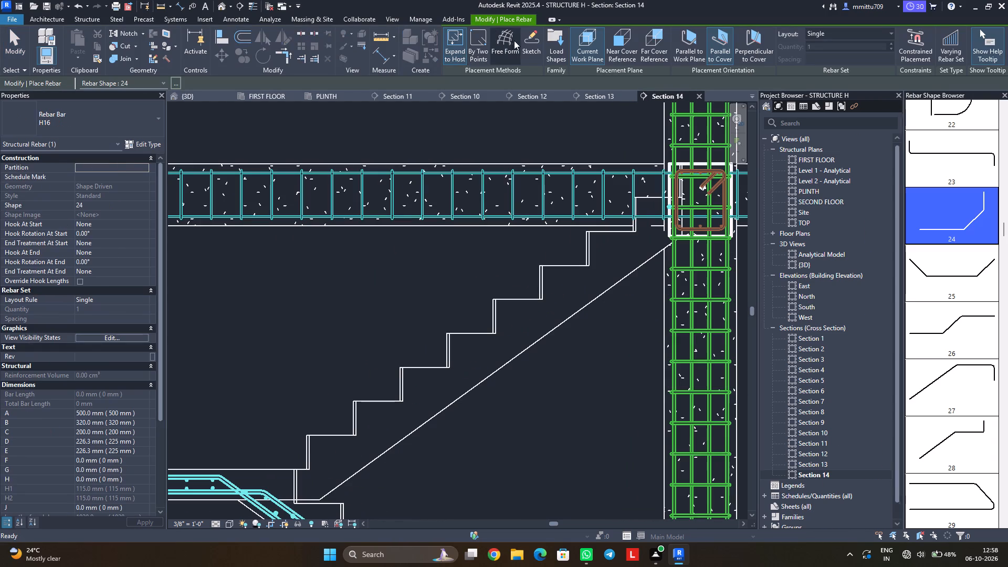
left_click(525, 39)
left_click(492, 374)
middle_click_drag(456, 451, 488, 403)
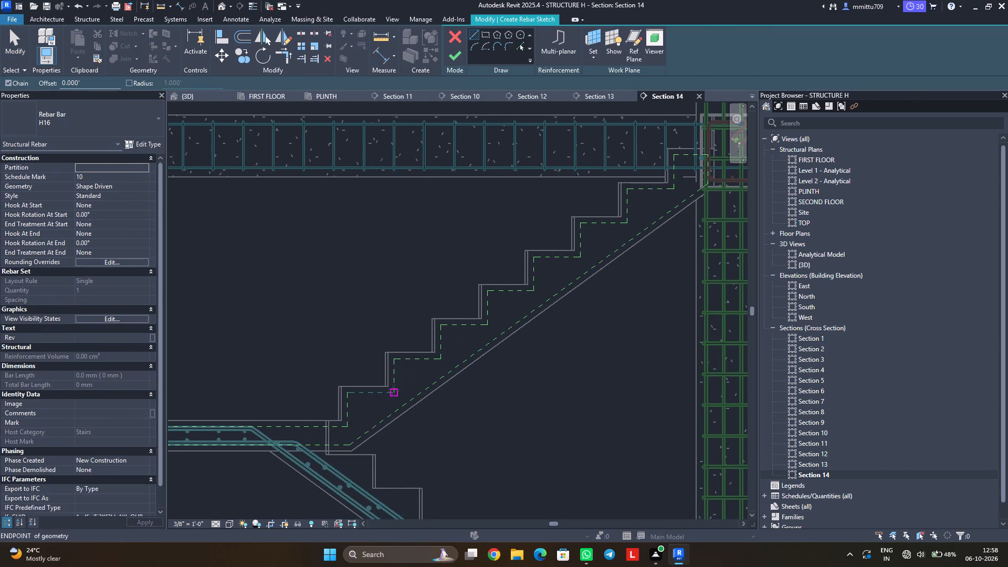
middle_click_drag(437, 377, 454, 374)
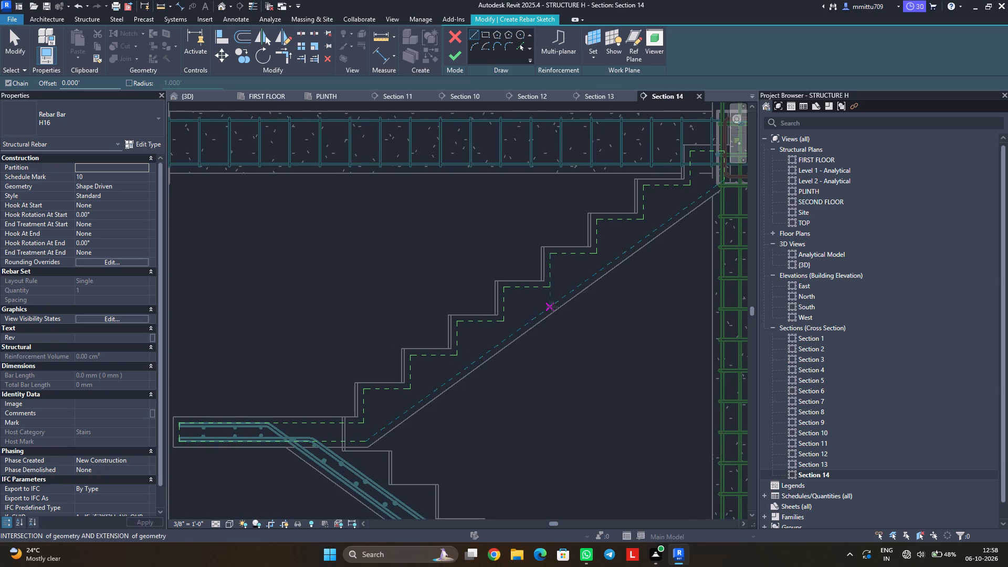
left_click(180, 441)
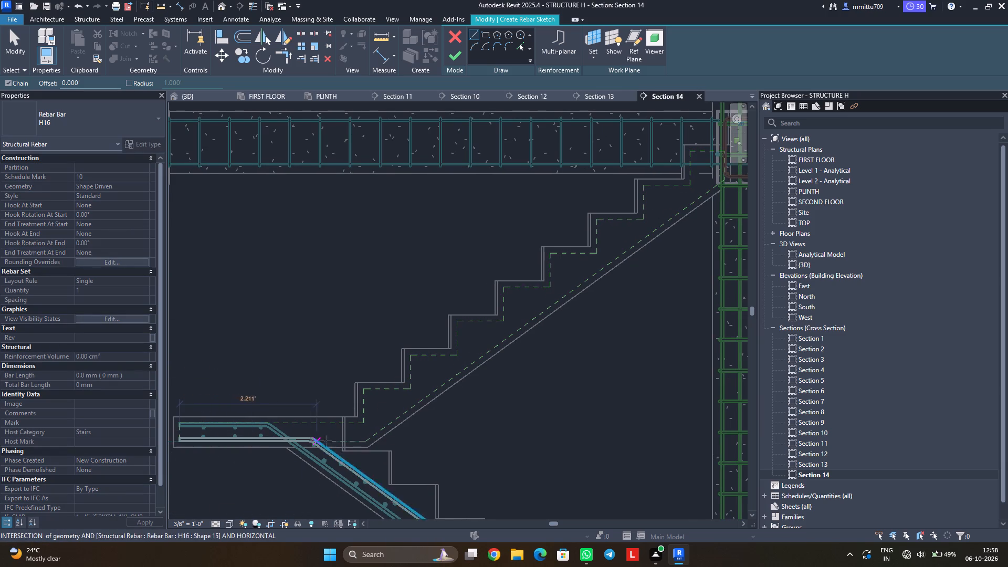
left_click(339, 442)
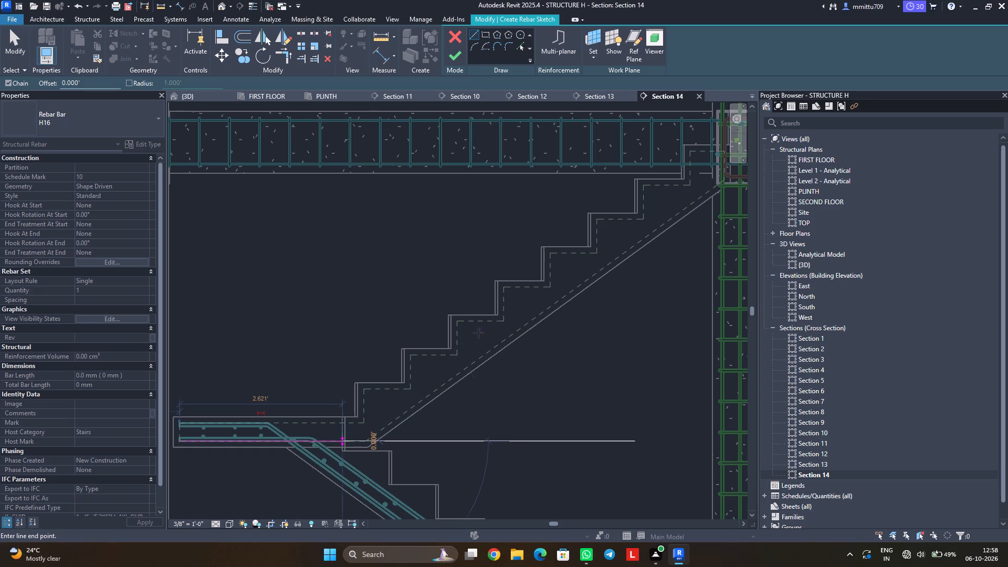
Add a sloped segment about 7.58' to the flight's end cover line and a short vertical to its top, and finish the bar.
middle_click_drag(602, 248, 381, 394)
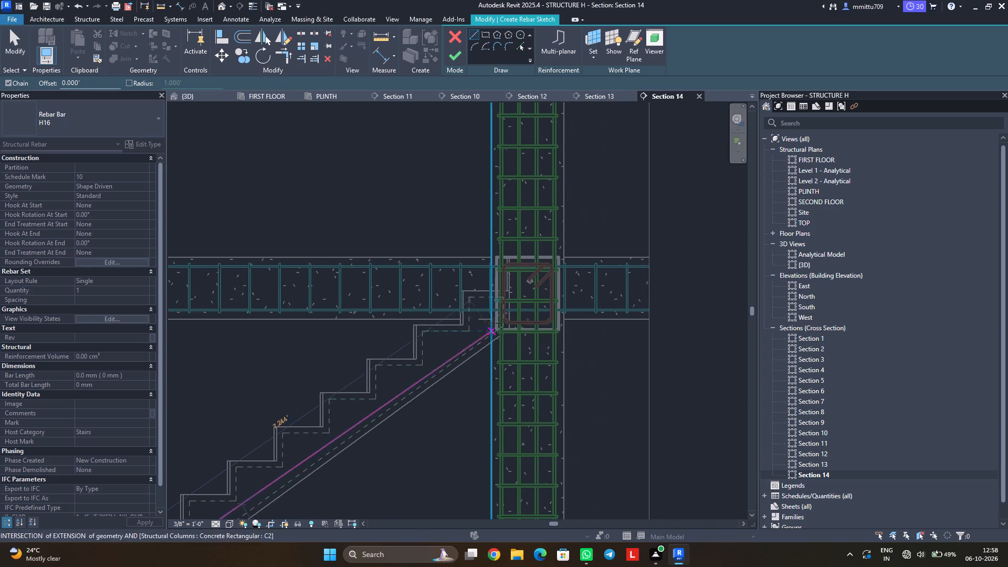
left_click(505, 312)
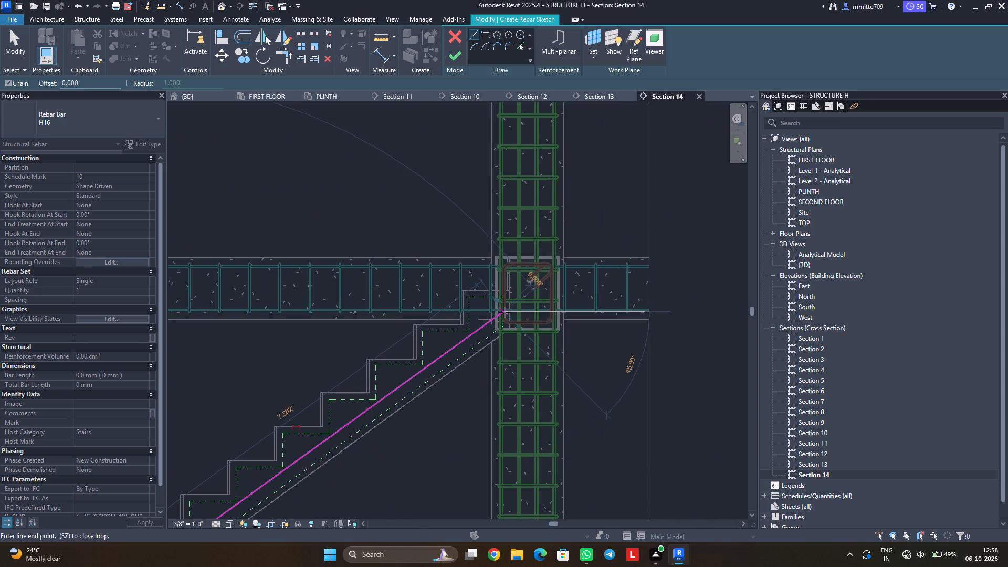
left_click(505, 299)
key("Escape")
key("Escape")
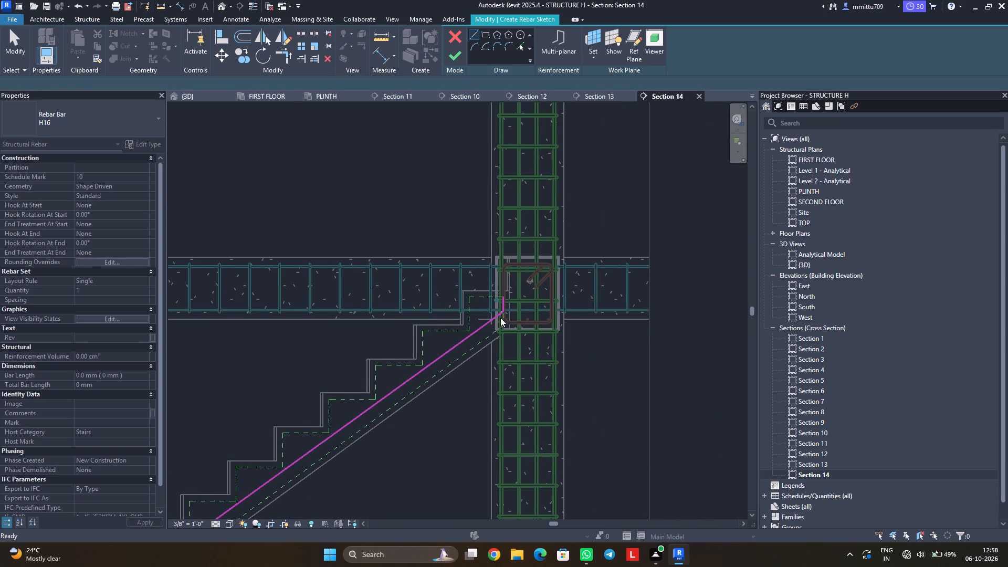
left_click(452, 58)
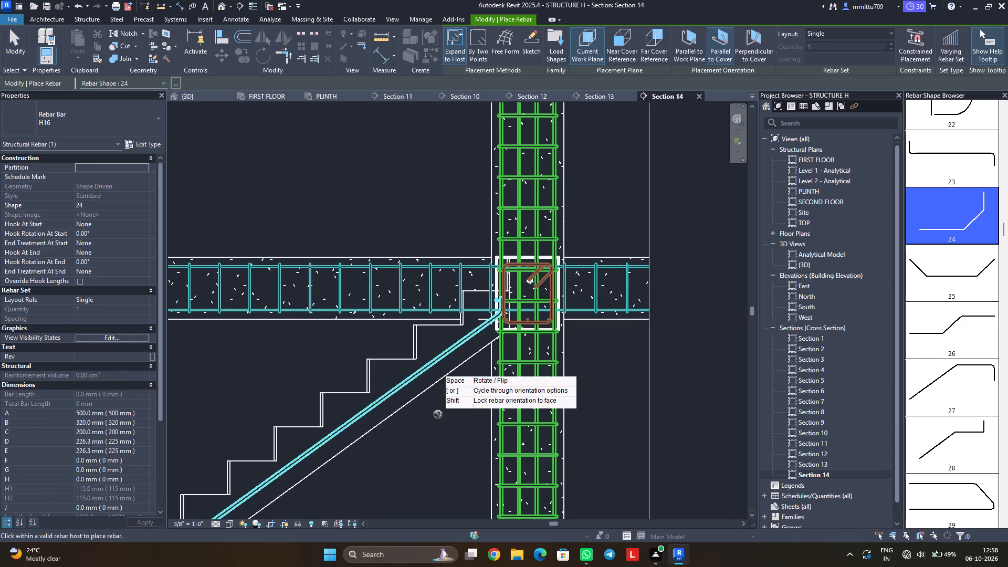
key("Escape")
key("Escape")
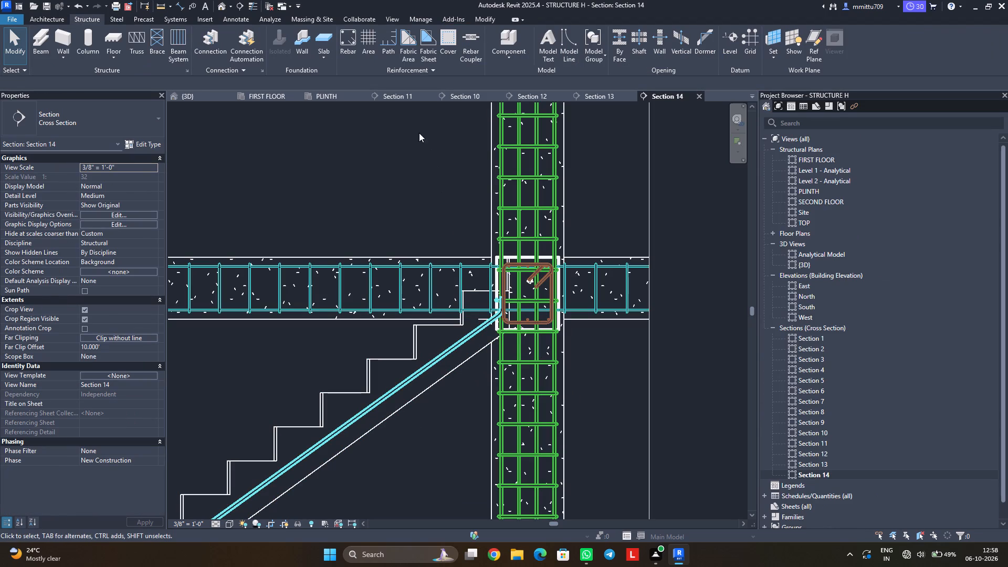
Start a second sketched H16 bar in the stair with a vertical segment from the top riser's upper cover corner down to the bottom cover line.
left_click(349, 56)
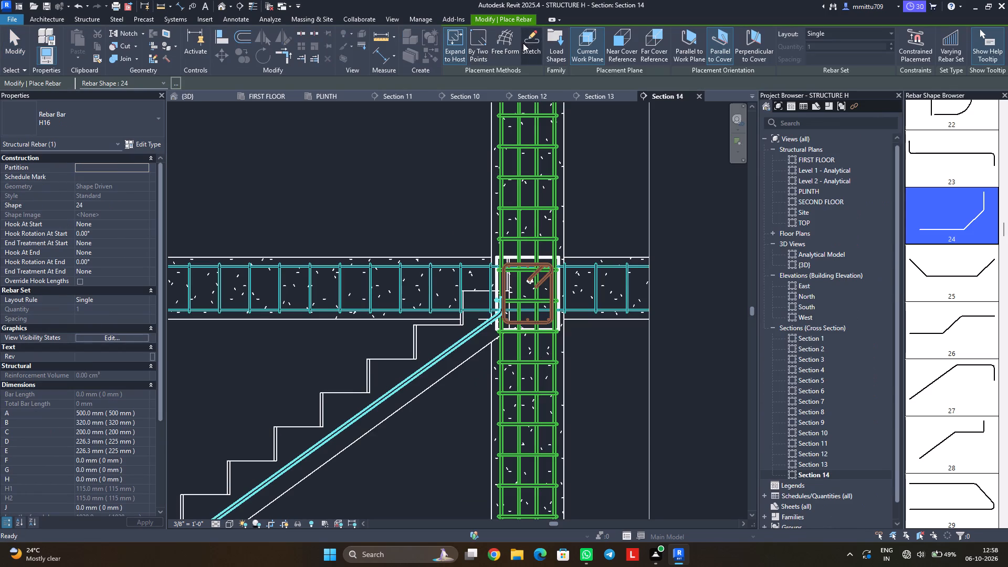
left_click(527, 42)
left_click(455, 365)
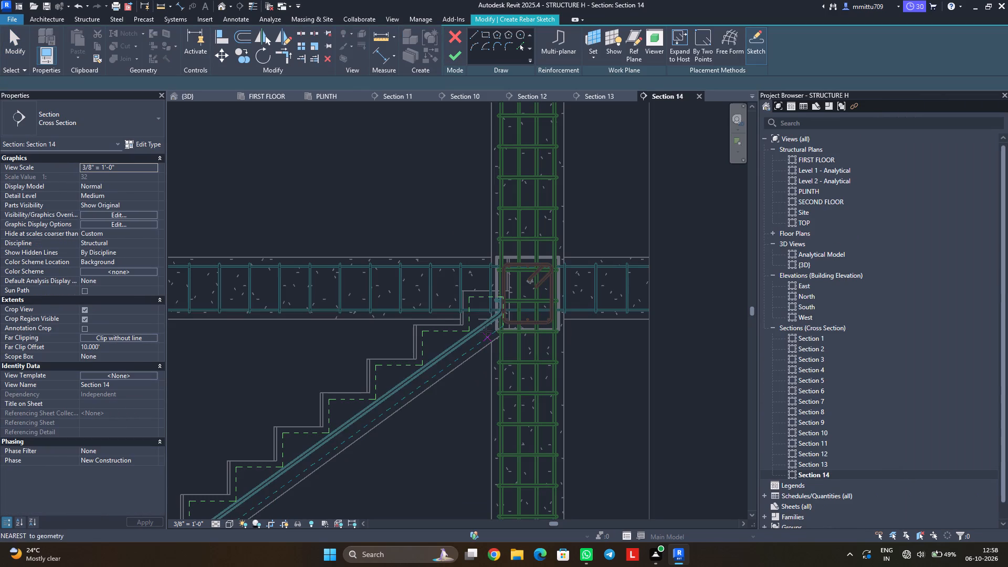
left_click(469, 298)
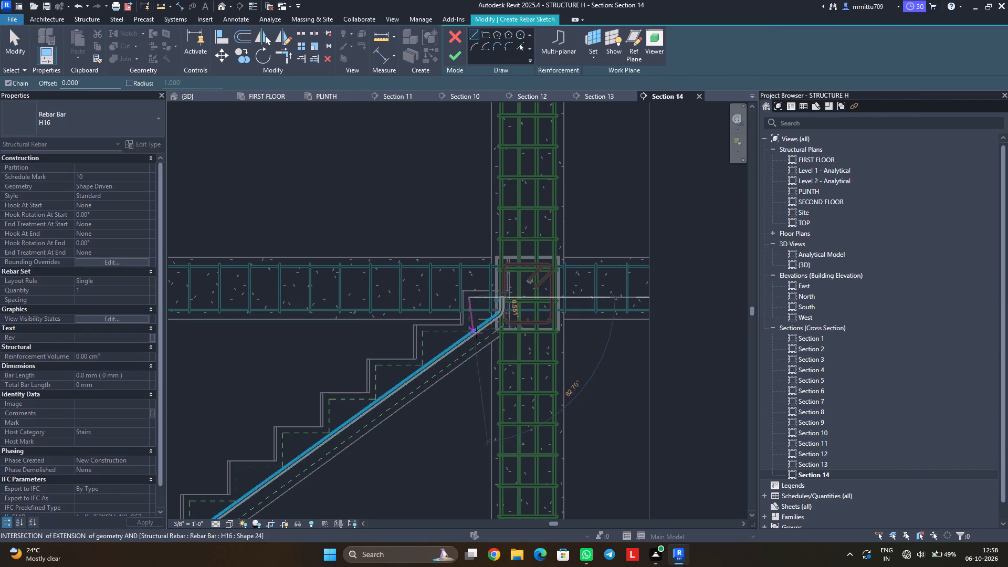
left_click(466, 351)
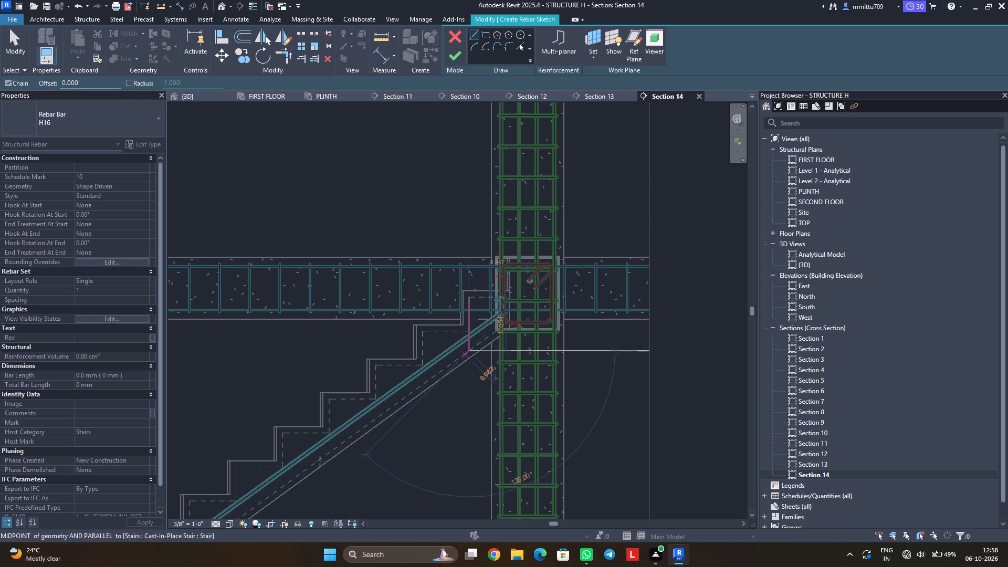
Continue the bar about 5.96' down the flight's bottom cover, run it horizontally along the landing's top cover to its far end, and finish it.
middle_click_drag(283, 485, 522, 342)
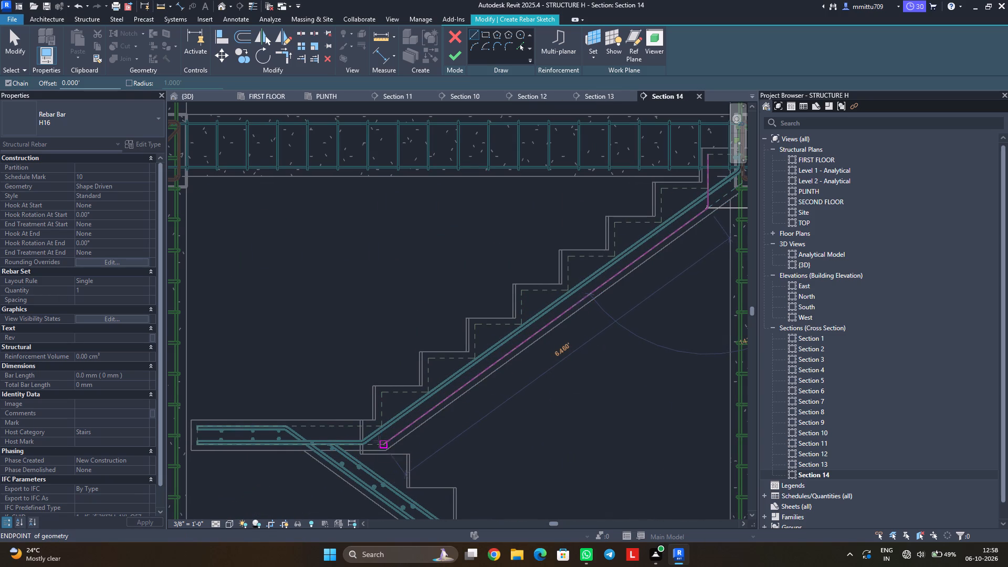
left_click(404, 427)
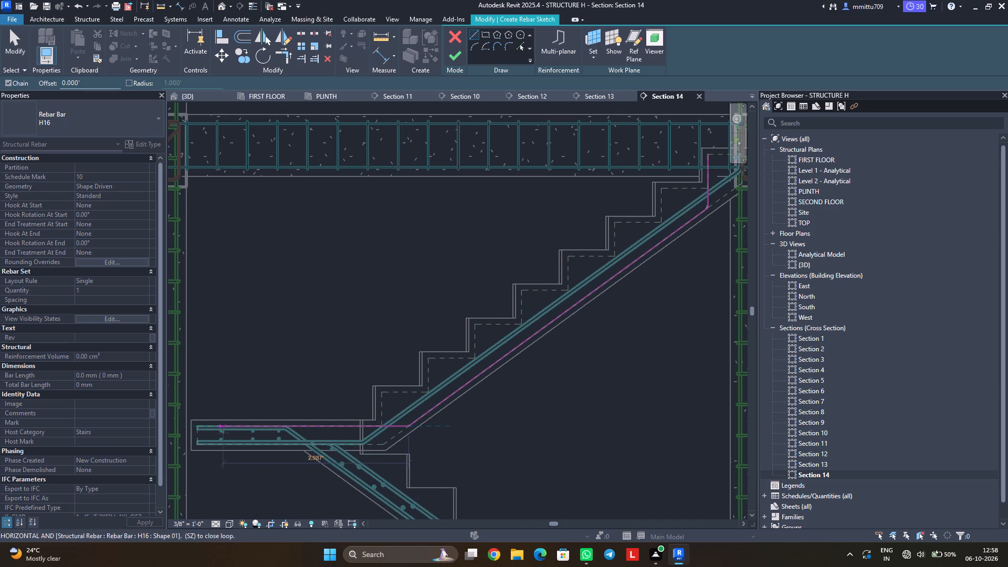
left_click(203, 429)
key("Escape")
key("Escape")
key("Escape")
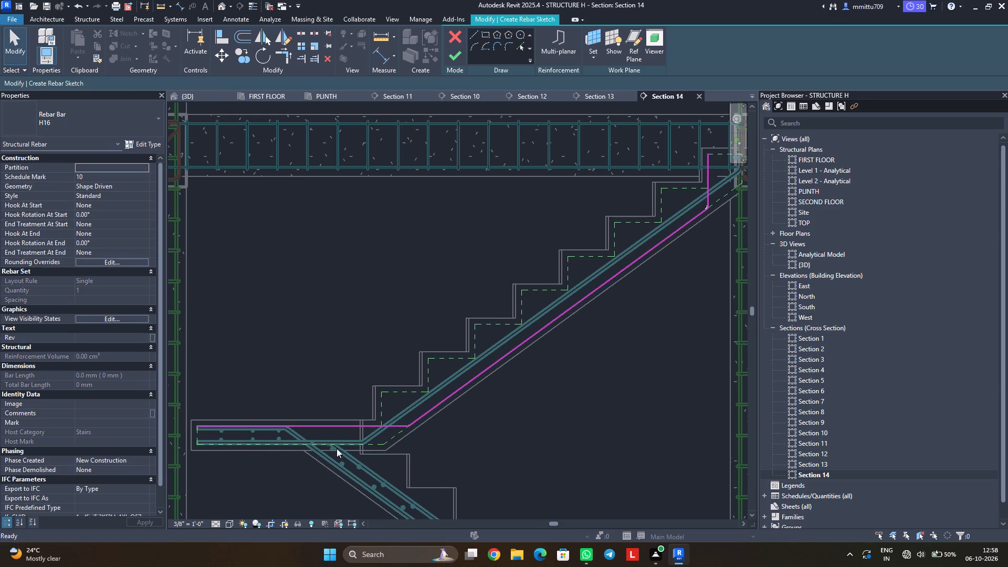
left_click(451, 58)
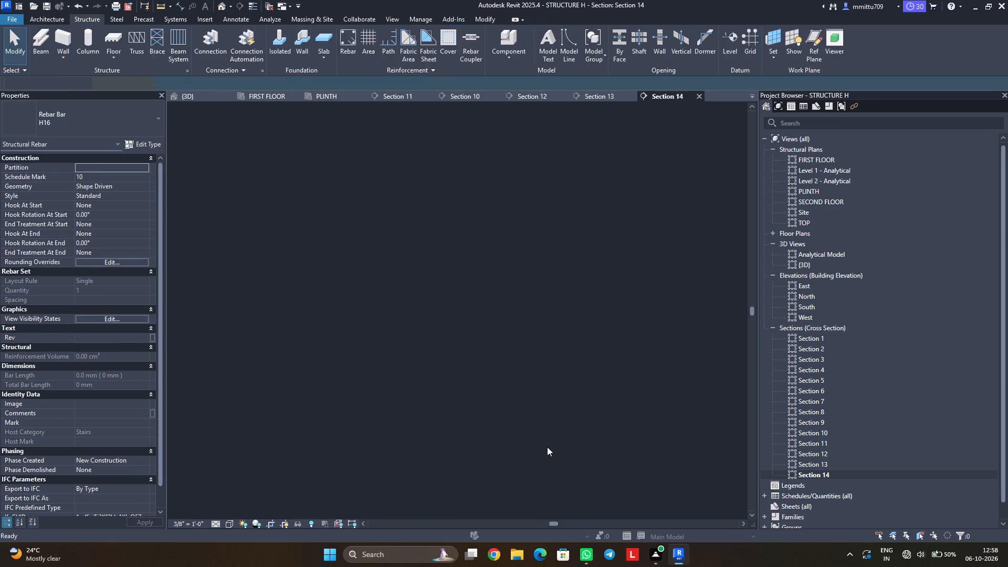
key("Escape")
key("Escape")
Select all visible instances of the H16 rebar type and show them unobscured in the {3D} view.
left_click(418, 413)
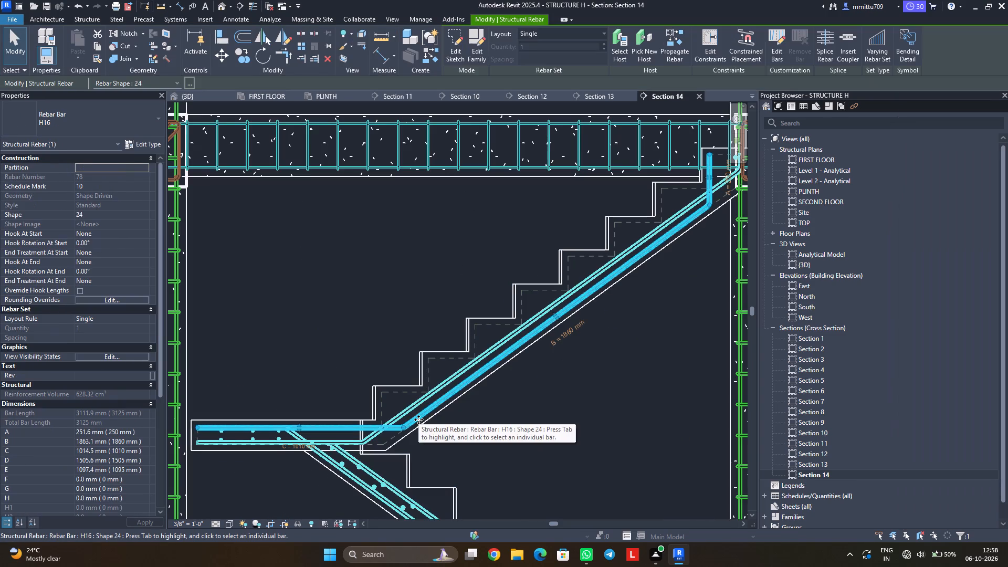
type("SA")
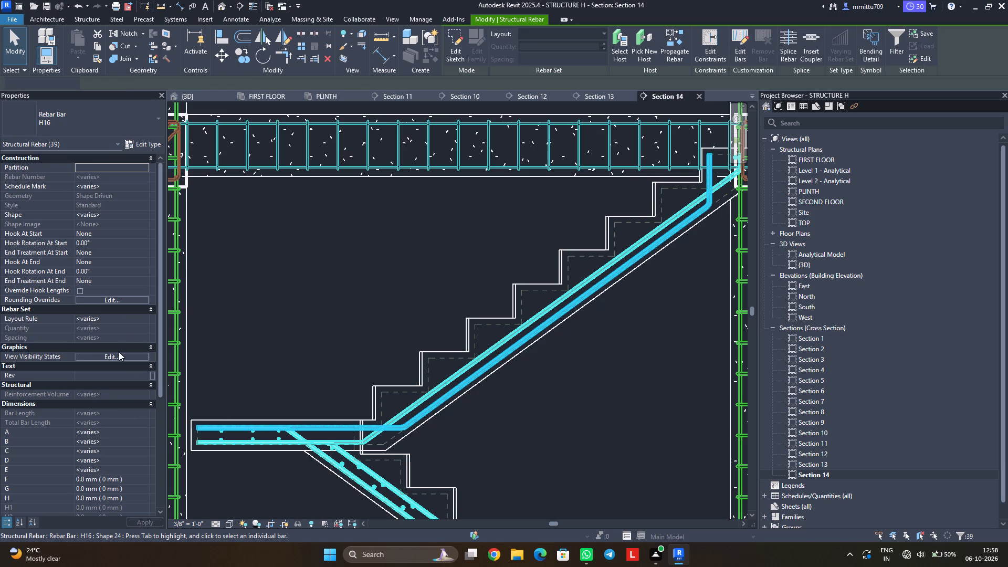
left_click(119, 355)
left_click(590, 251)
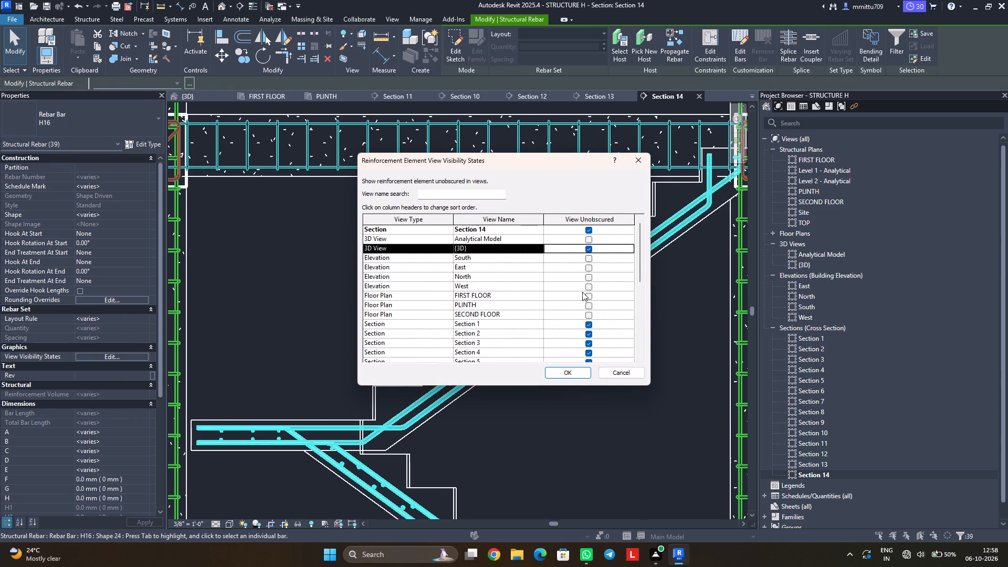
left_click(576, 374)
left_click(560, 432)
Examine the staircase reinforcement in Section 14 and from several angles in the {3D} view.
scroll(493, 437, "down", 2)
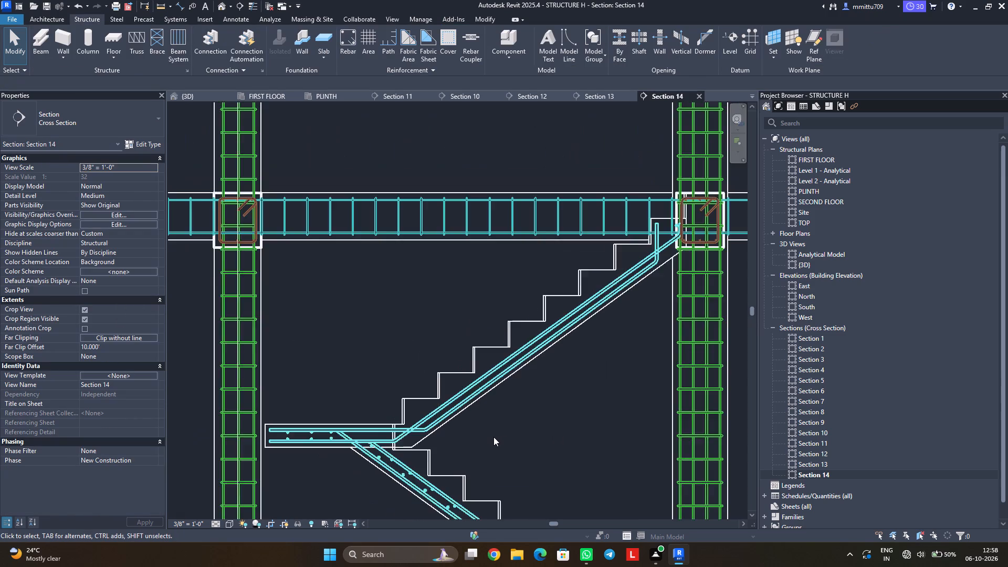
scroll(493, 437, "up", 1)
scroll(493, 437, "down", 2)
middle_click_drag(528, 437, 484, 425)
scroll(484, 424, "down", 4)
middle_click_drag(488, 448, 481, 436)
scroll(480, 435, "down", 1)
left_click(208, 94)
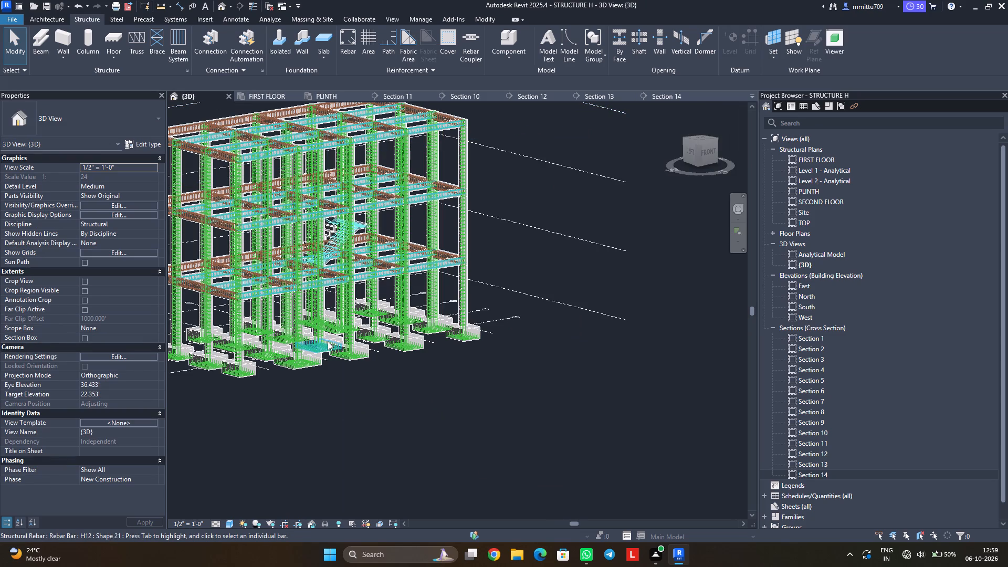
middle_click_drag(392, 318, 259, 325, "shift")
middle_click_drag(346, 302, 226, 305, "shift")
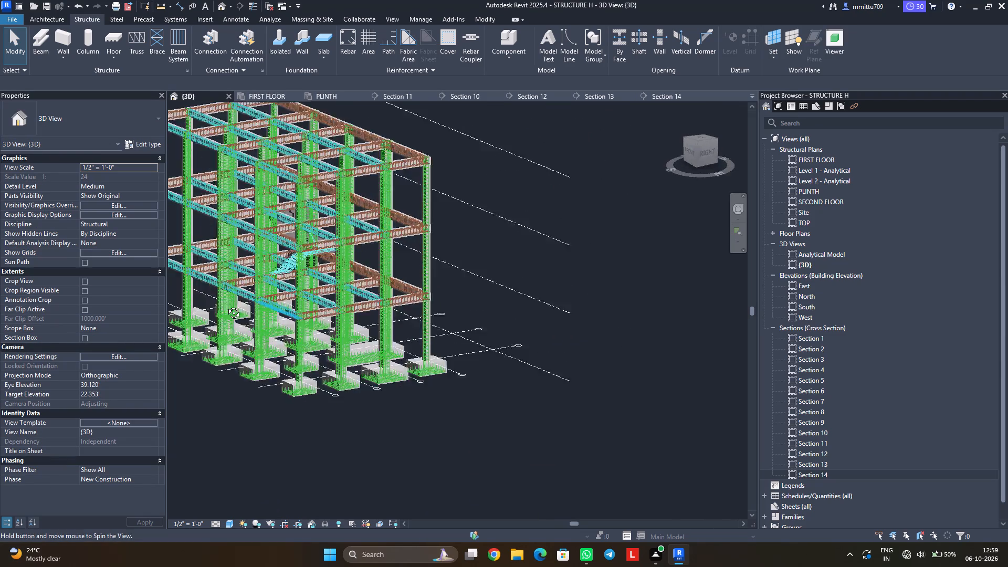
middle_click_drag(226, 305, 214, 305, "shift")
middle_click_drag(285, 300, 316, 319, "shift")
scroll(329, 297, "up", 1, "shift")
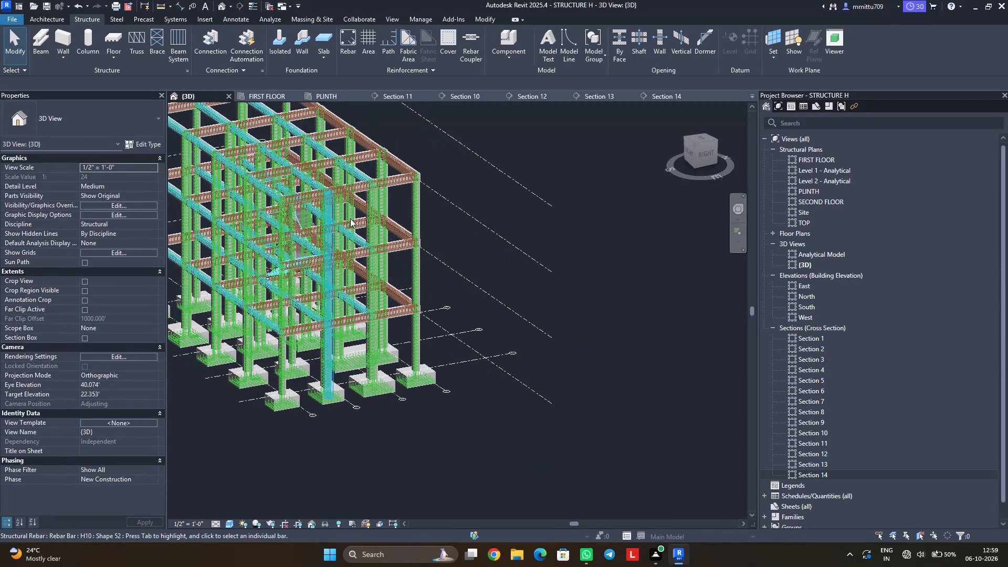
In Section 14, set the lower sloped H16 bar with the vertical top leg to Maximum Spacing layout at 6".
left_click(658, 96)
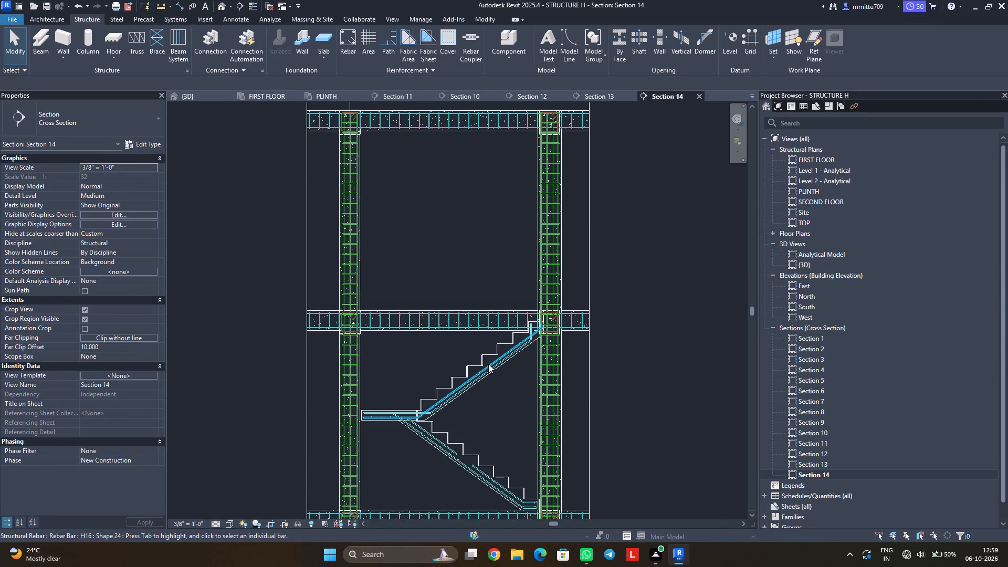
scroll(482, 373, "up", 3)
scroll(482, 373, "down", 1)
scroll(482, 373, "up", 1)
scroll(482, 373, "down", 1)
scroll(482, 373, "up", 2)
scroll(482, 373, "down", 2)
scroll(482, 373, "up", 2)
scroll(482, 373, "down", 2)
scroll(482, 373, "up", 6)
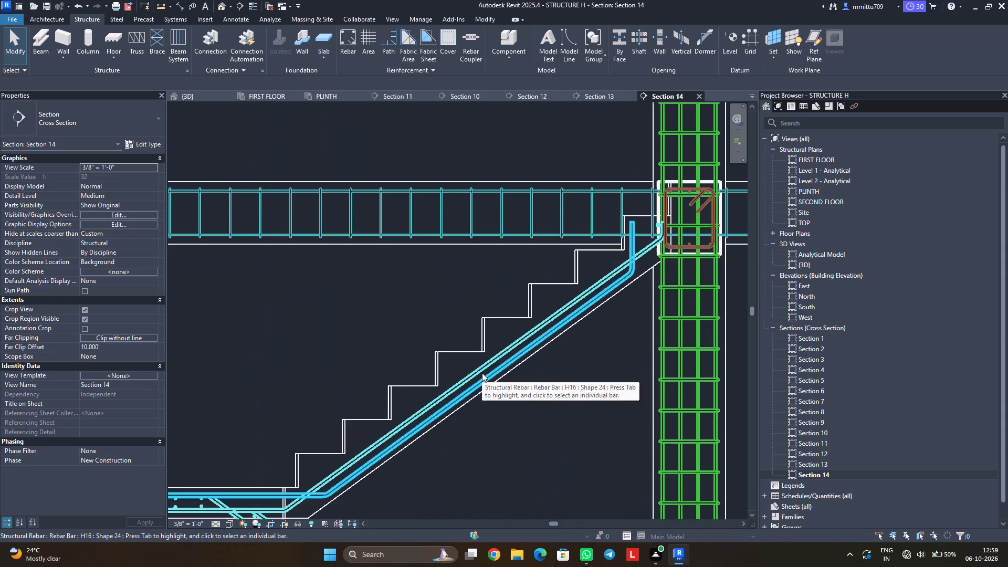
left_click(481, 373)
left_click(566, 36)
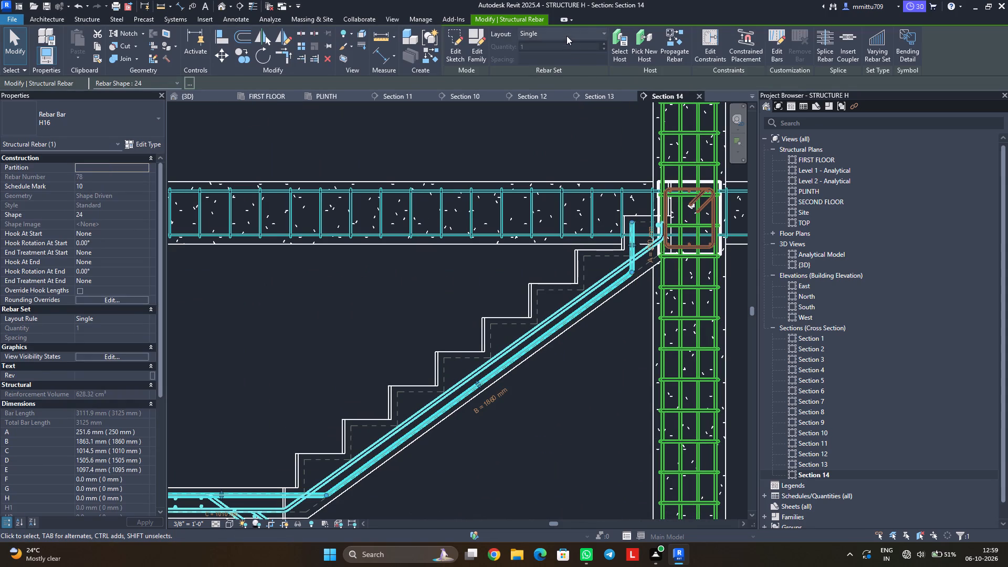
left_click(565, 65)
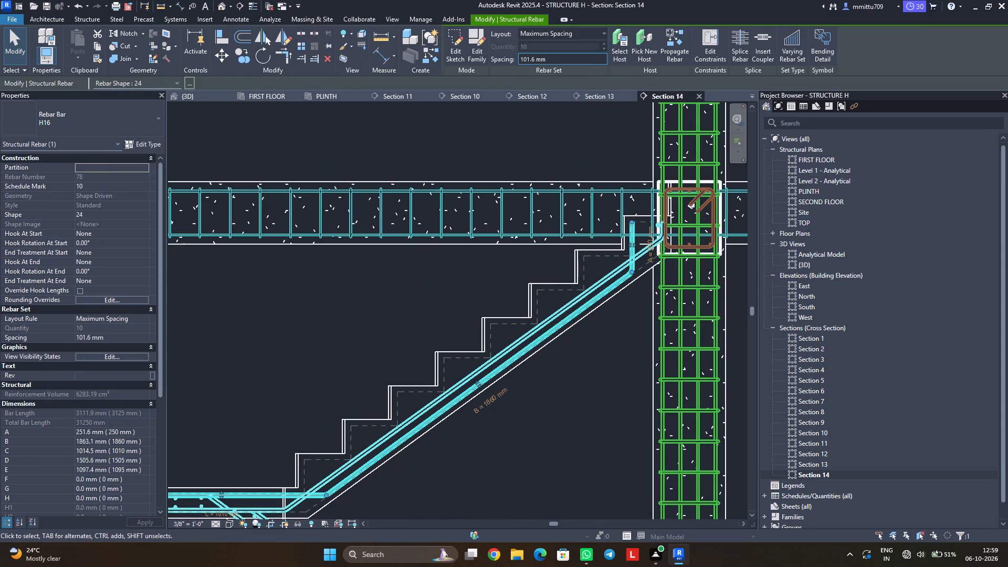
left_click(564, 62)
type("6\"")
key("Return")
left_click(553, 495)
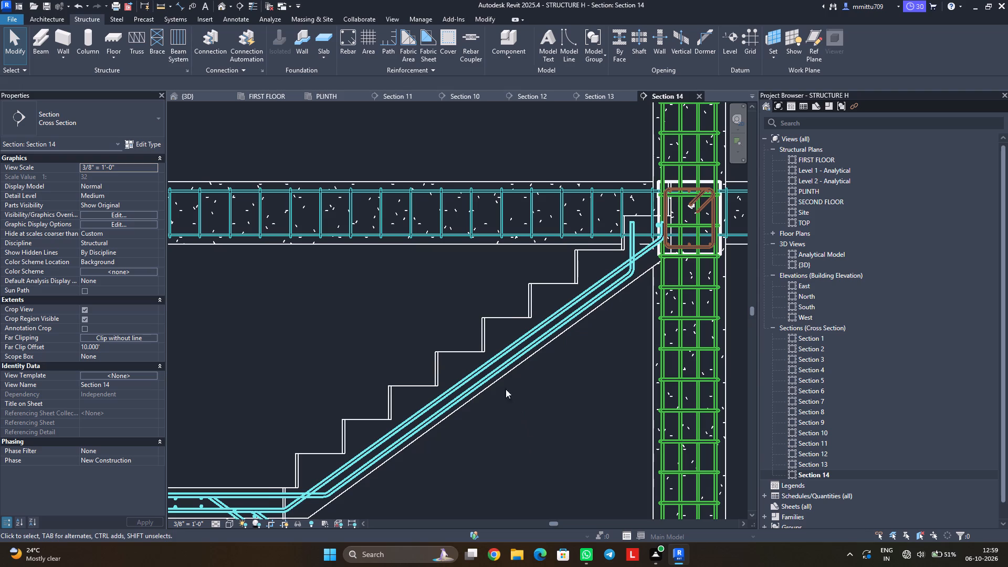
Set the upper sloped H16 bar of the flight to Maximum Spacing layout at 6".
left_click(490, 358)
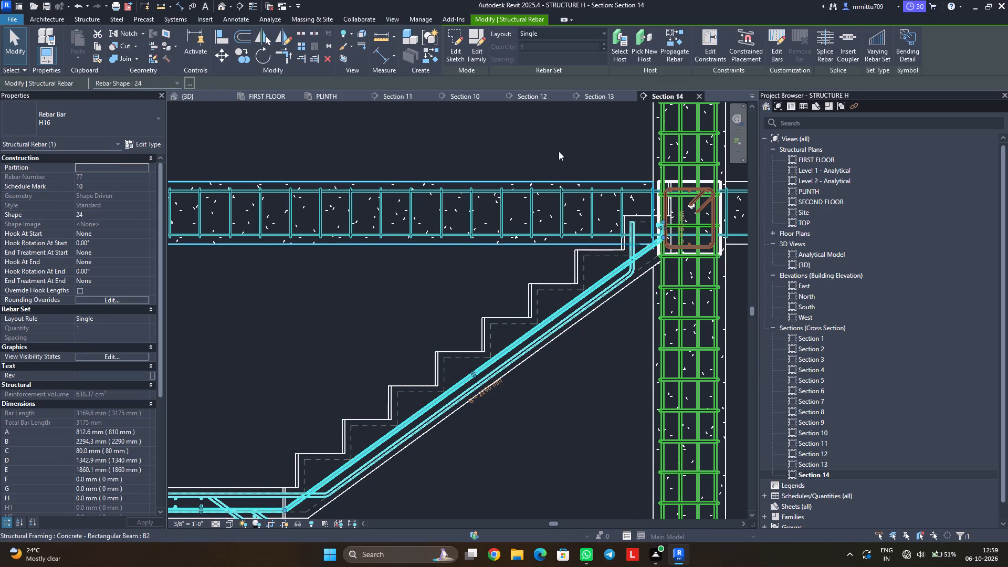
left_click(549, 36)
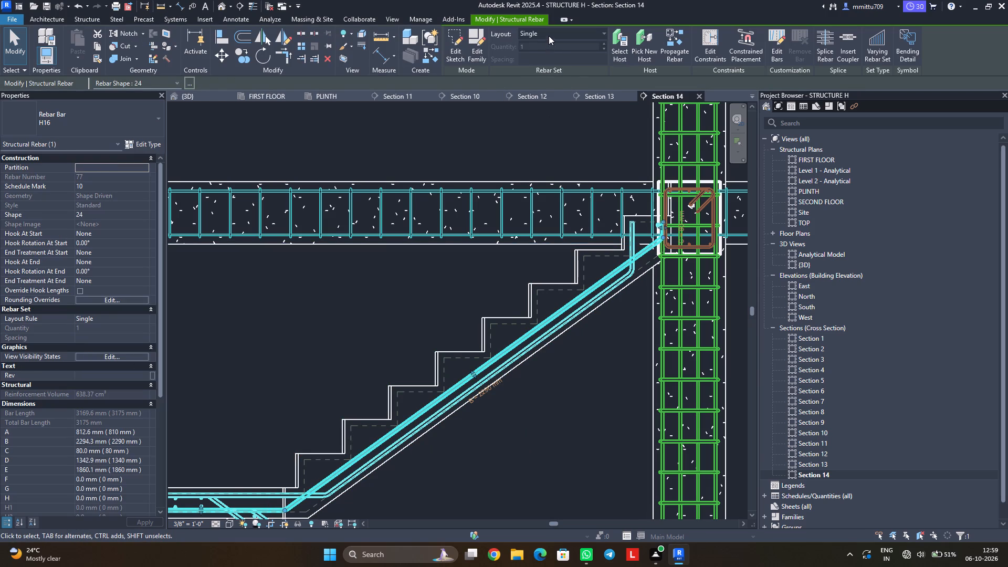
left_click(555, 67)
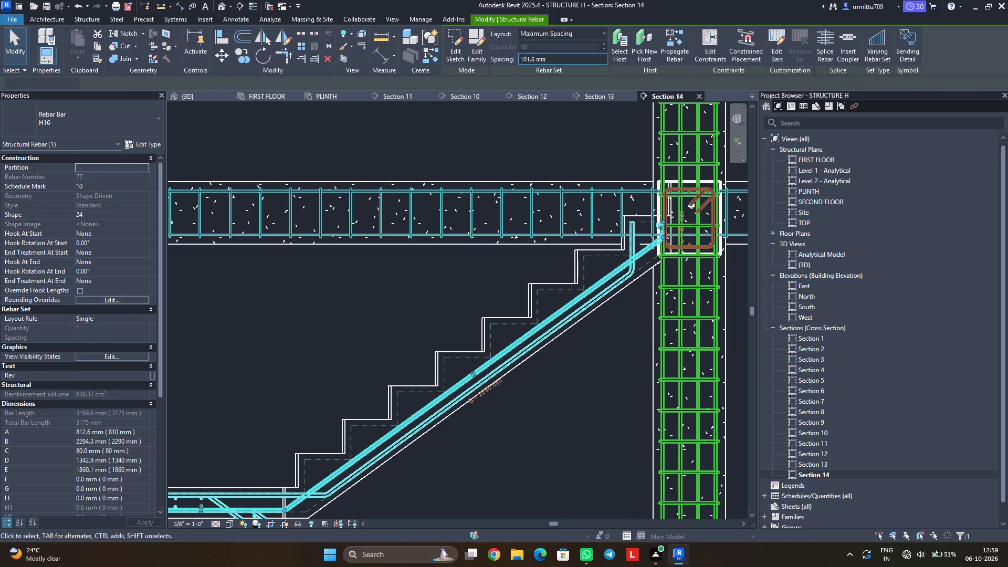
left_click(548, 60)
type("6\"")
key("Return")
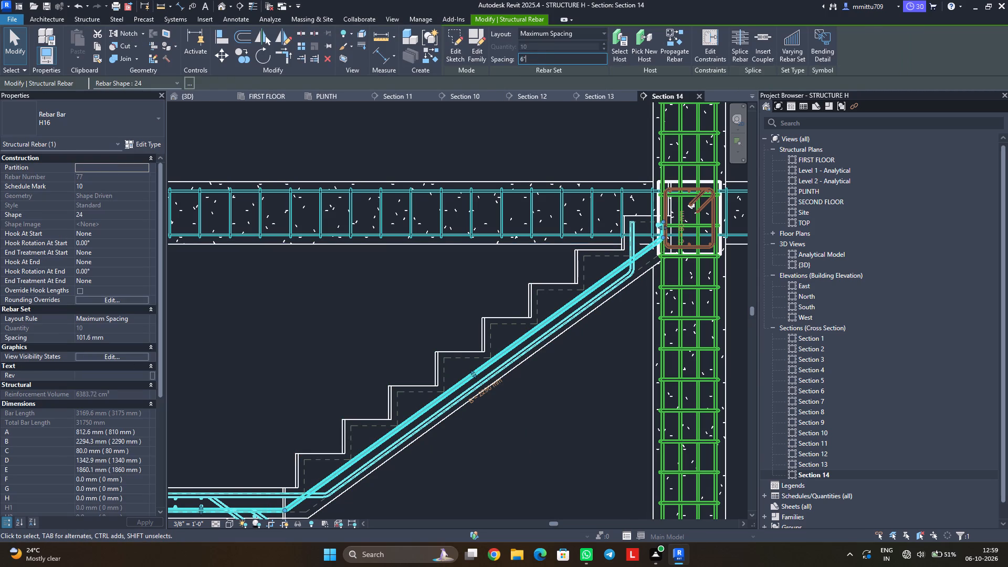
left_click(583, 373)
Examine the staircase's flight and landing bar sets from several angles in the {3D} view.
left_click(209, 93)
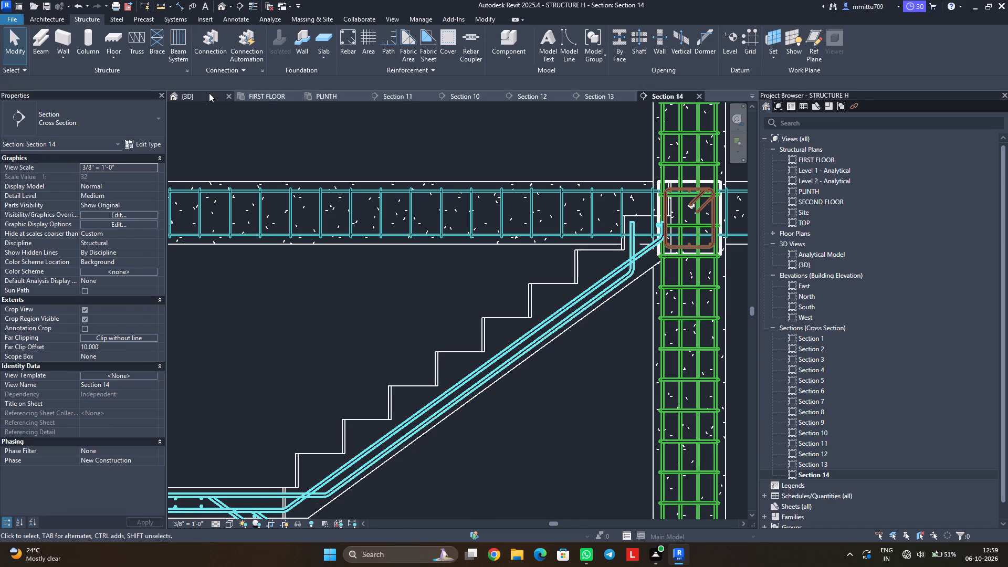
middle_click_drag(316, 281, 289, 250, "shift")
scroll(293, 238, "up", 7)
scroll(297, 238, "down", 1)
scroll(297, 238, "up", 5)
scroll(315, 273, "down", 1)
scroll(315, 273, "up", 3)
middle_click_drag(321, 285, 315, 285, "shift")
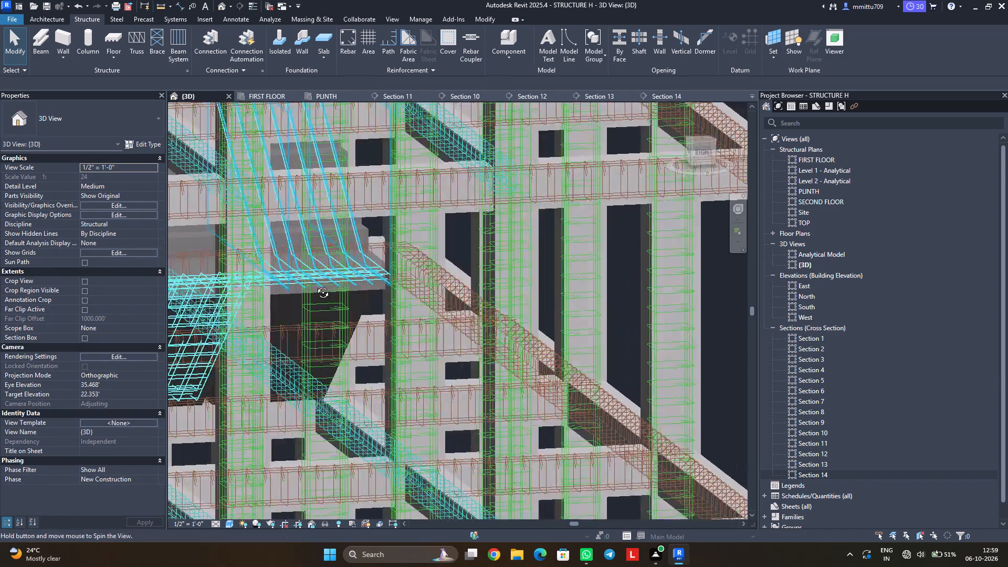
middle_click_drag(315, 285, 412, 306, "shift")
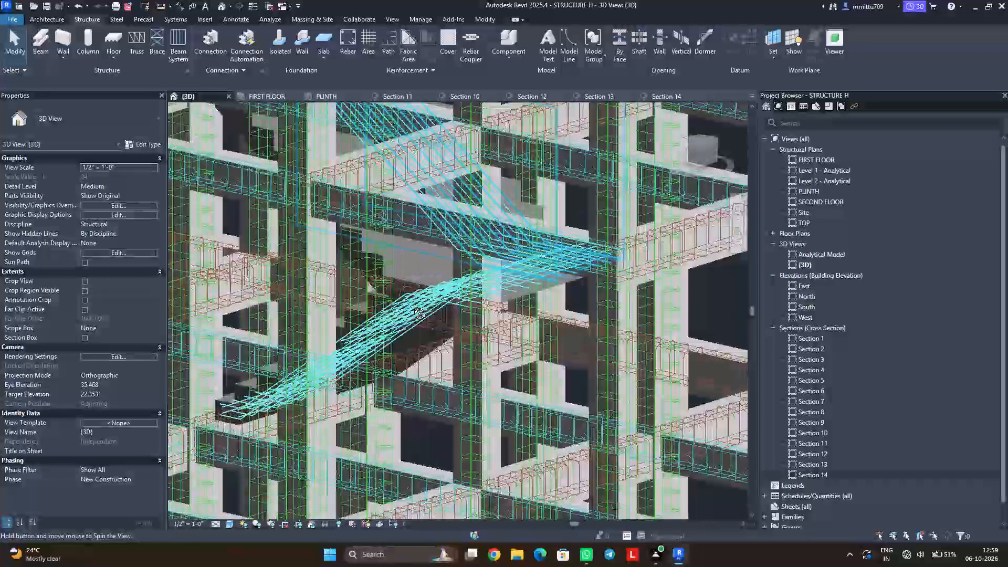
middle_click_drag(412, 306, 674, 225, "shift")
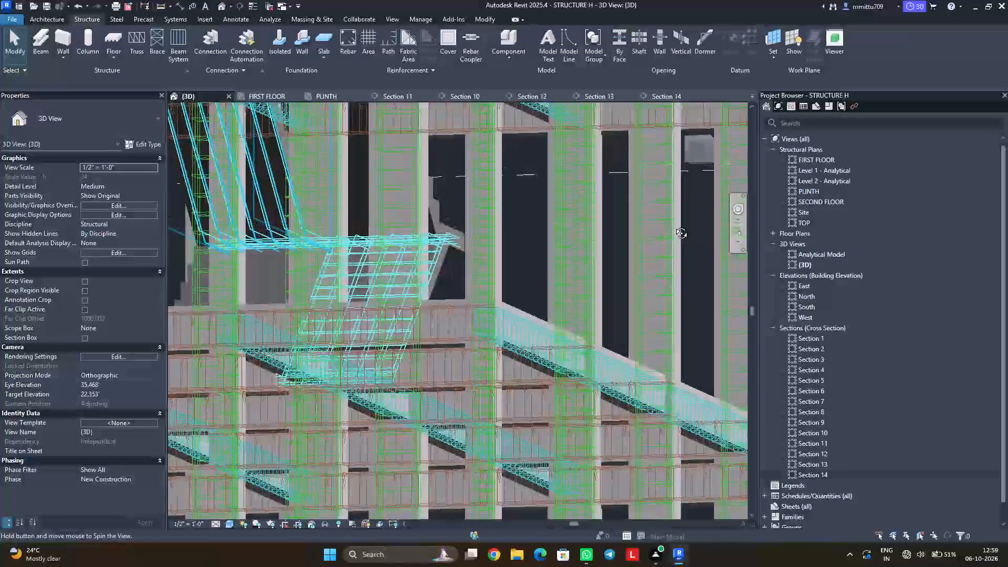
middle_click_drag(674, 225, 486, 271, "shift")
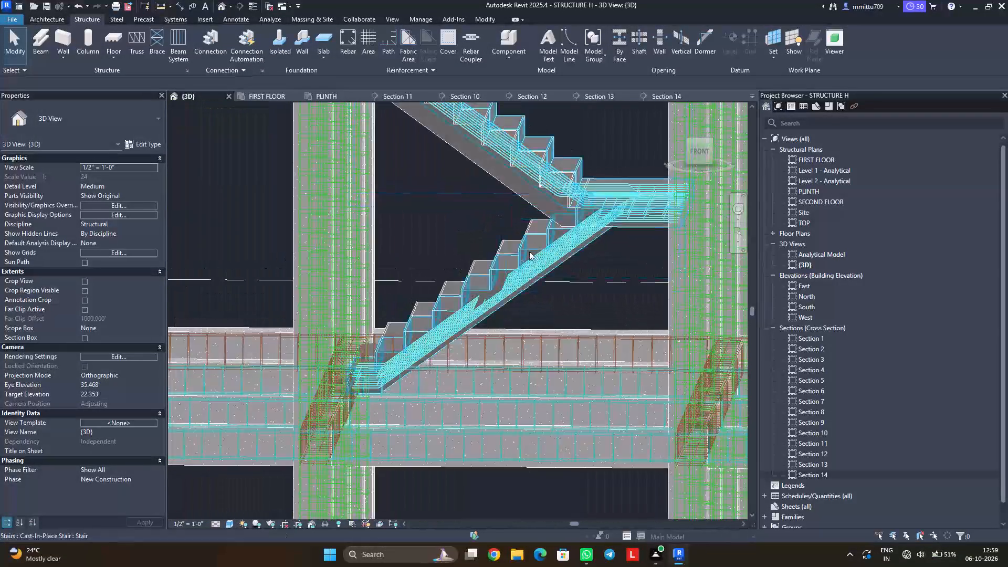
middle_click_drag(502, 251, 363, 264, "shift")
middle_click_drag(379, 257, 358, 251, "shift")
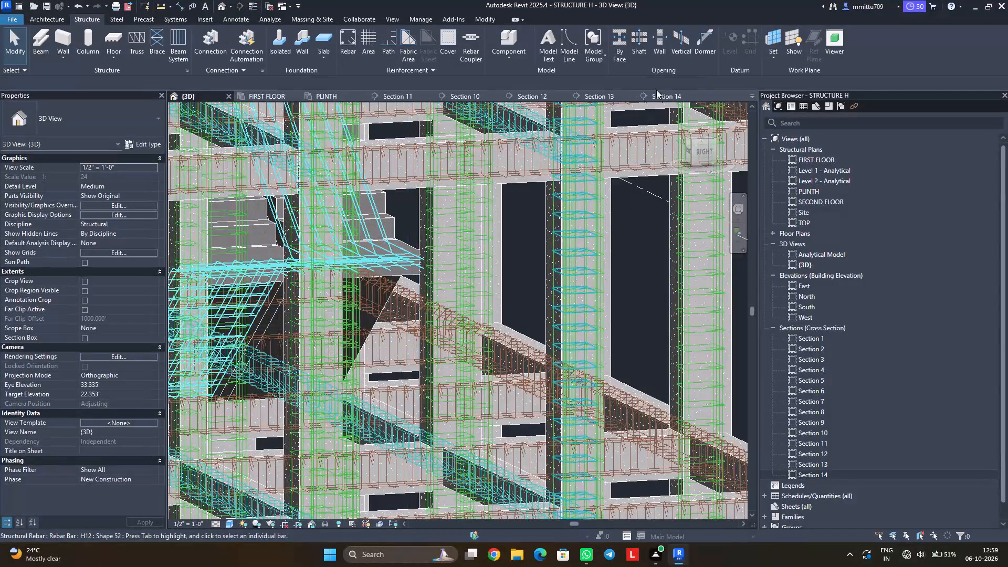
In Section 14, place three straight H16 shape 01 bars, Parallel to Cover, beneath the landing's top bar up to the bar crossing.
left_click(660, 97)
scroll(517, 302, "down", 3)
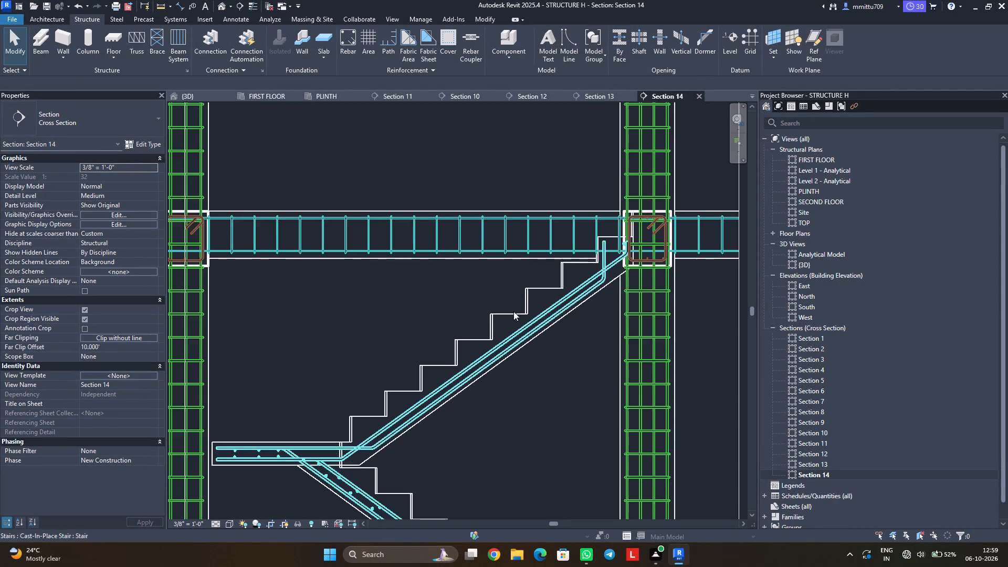
middle_click_drag(472, 363, 492, 336)
scroll(355, 408, "up", 2)
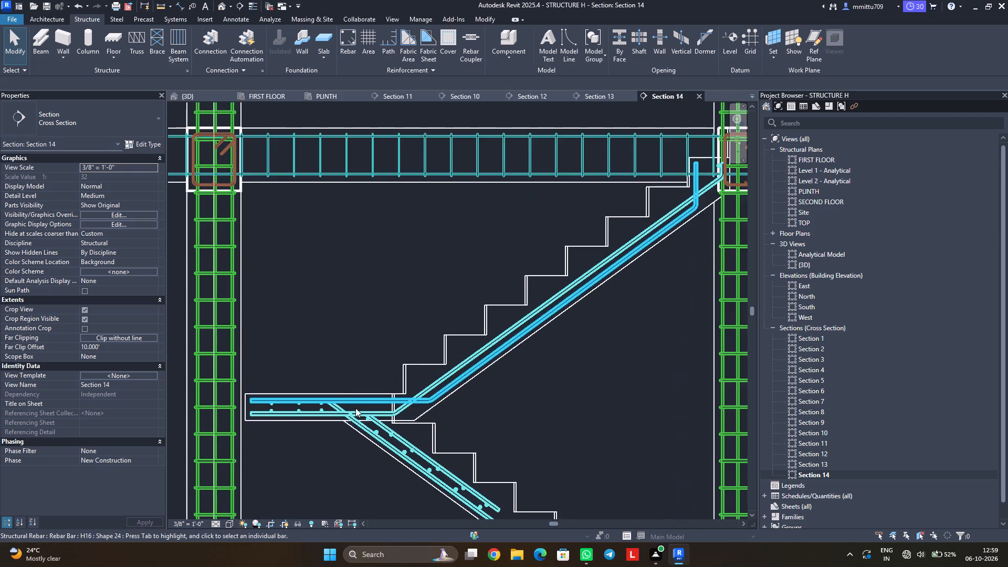
scroll(371, 404, "up", 7)
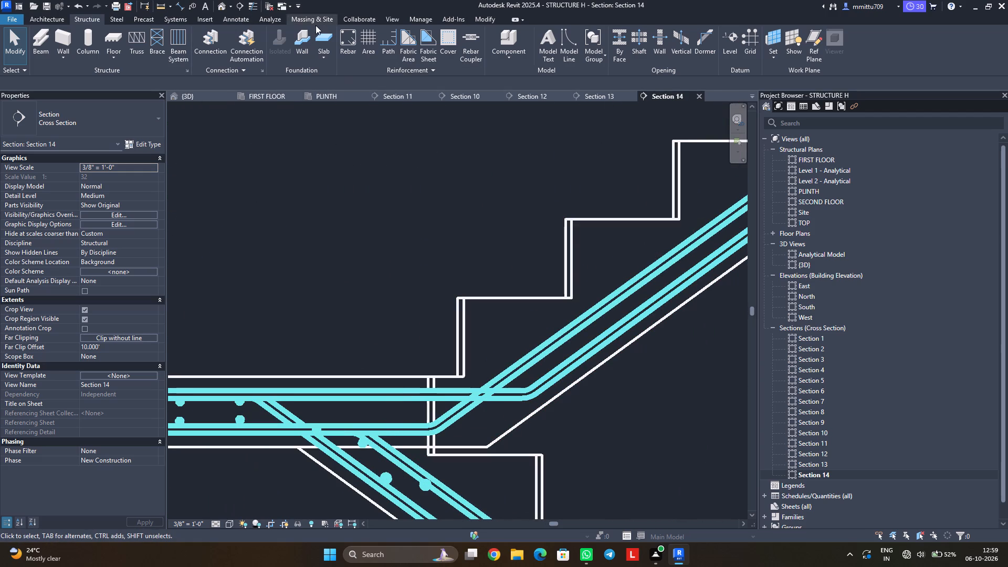
left_click(355, 40)
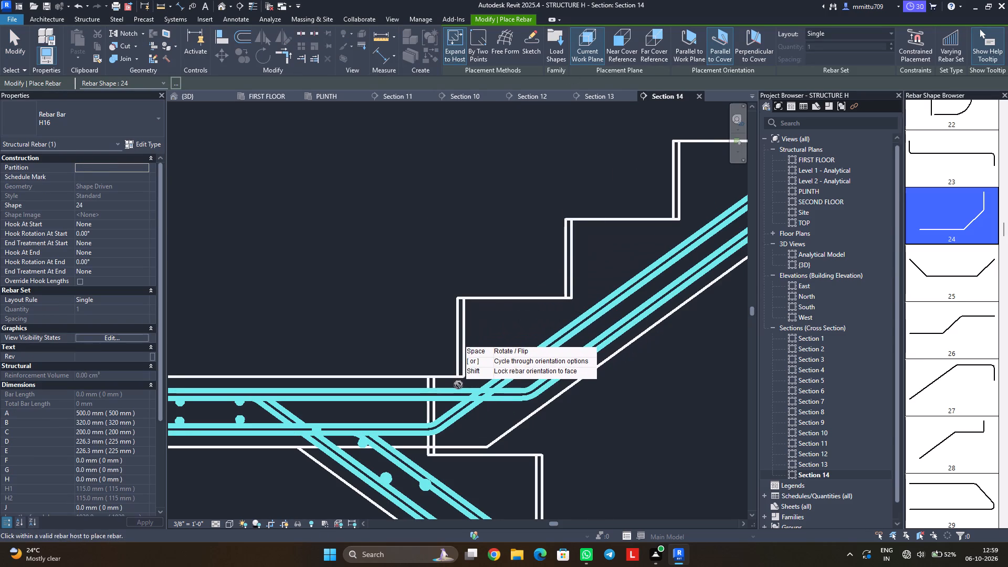
left_click(744, 48)
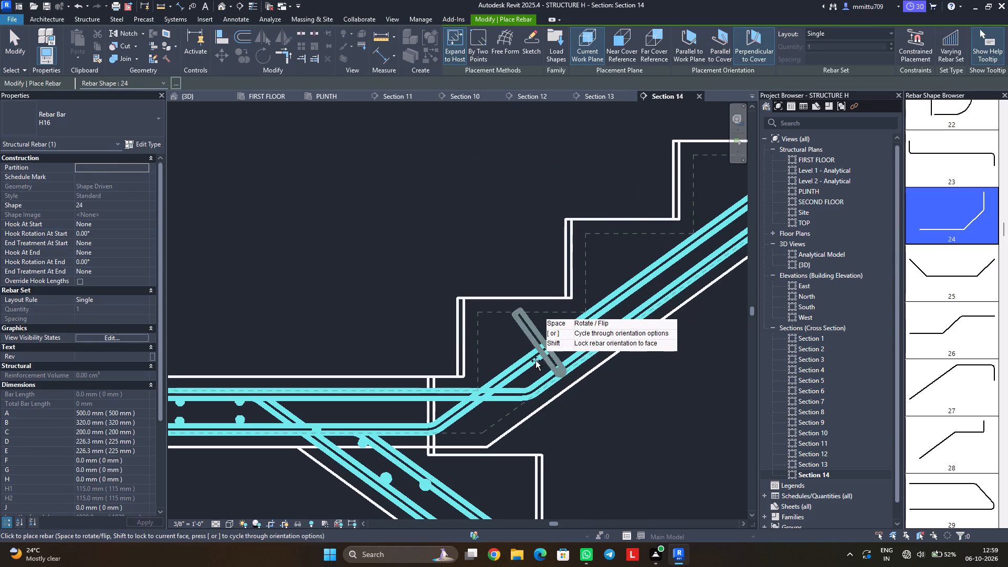
left_click(685, 56)
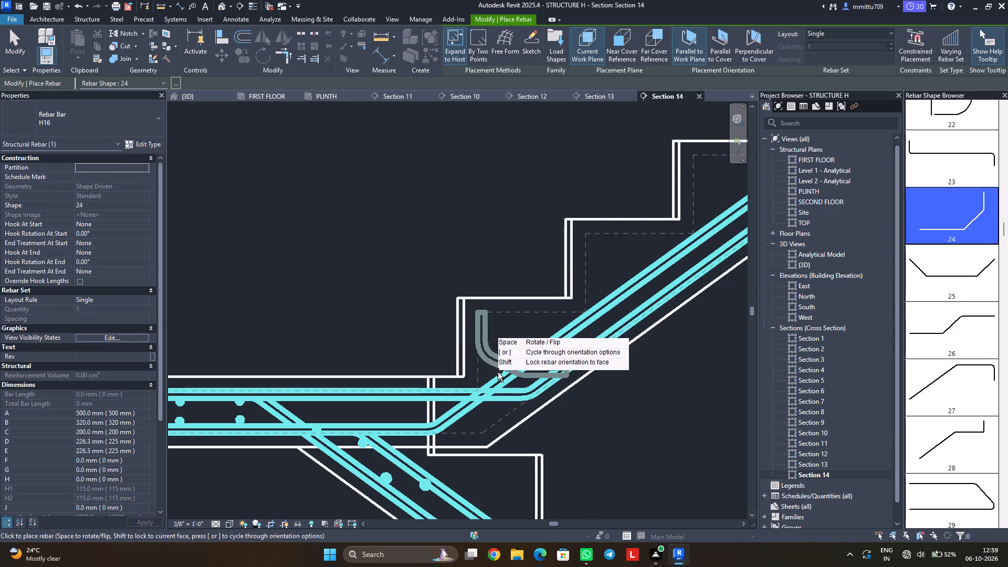
scroll(942, 307, "down", 2)
scroll(949, 296, "up", 1)
scroll(949, 296, "down", 1)
scroll(949, 296, "up", 9)
scroll(949, 292, "down", 2)
scroll(949, 292, "up", 2)
scroll(948, 291, "down", 2)
scroll(948, 291, "up", 5)
scroll(948, 291, "down", 1)
scroll(948, 291, "up", 2)
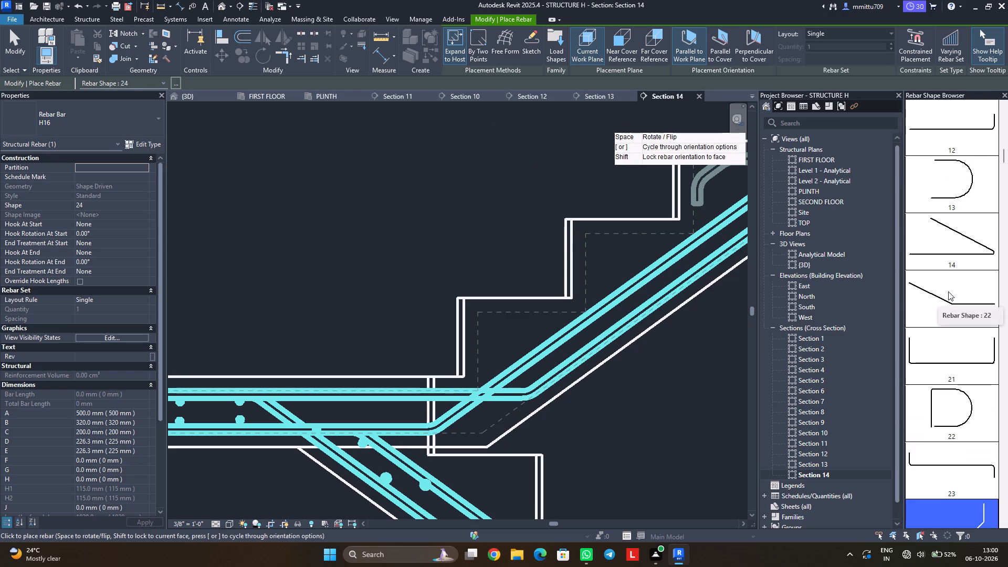
scroll(948, 291, "up", 2)
scroll(948, 291, "down", 1)
scroll(948, 291, "up", 7)
scroll(948, 291, "down", 1)
scroll(948, 291, "up", 6)
left_click(965, 173)
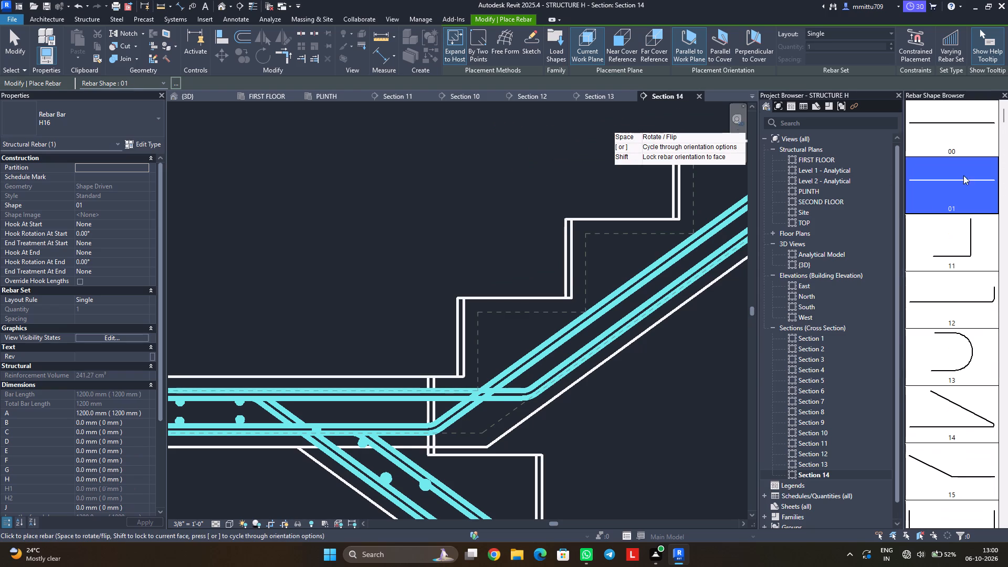
left_click(709, 45)
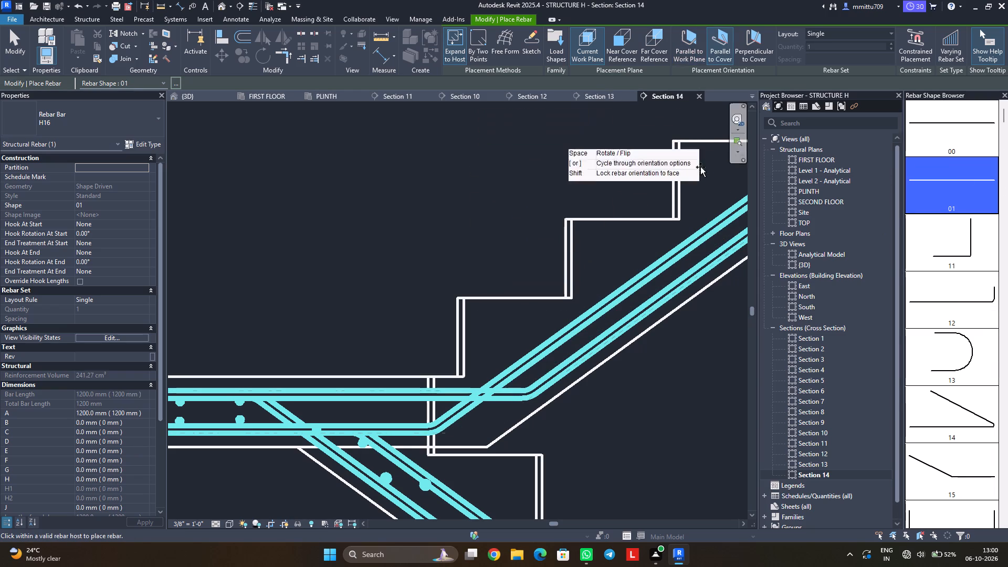
scroll(427, 400, "up", 1)
middle_click_drag(427, 400, 470, 348)
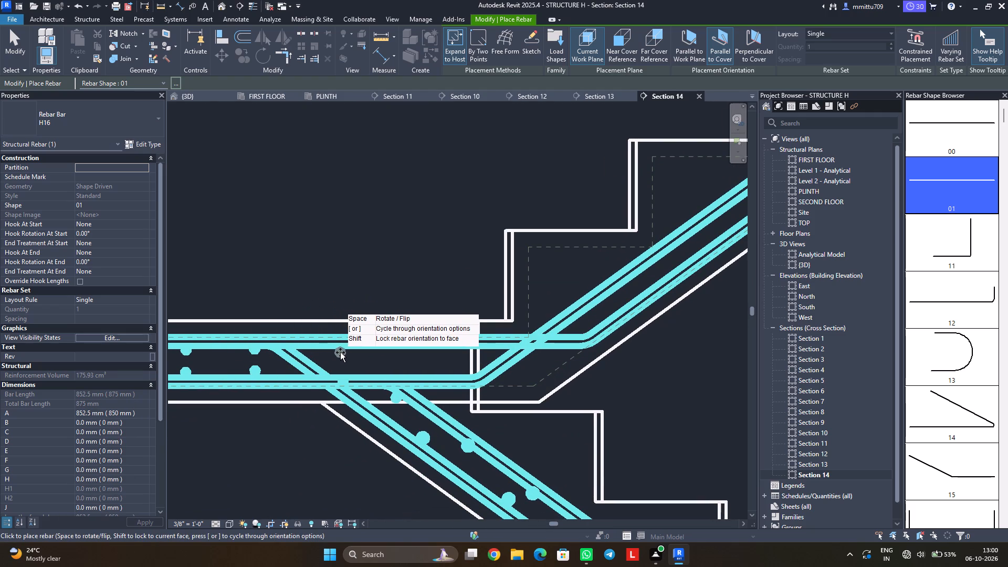
left_click(341, 352)
left_click(428, 350)
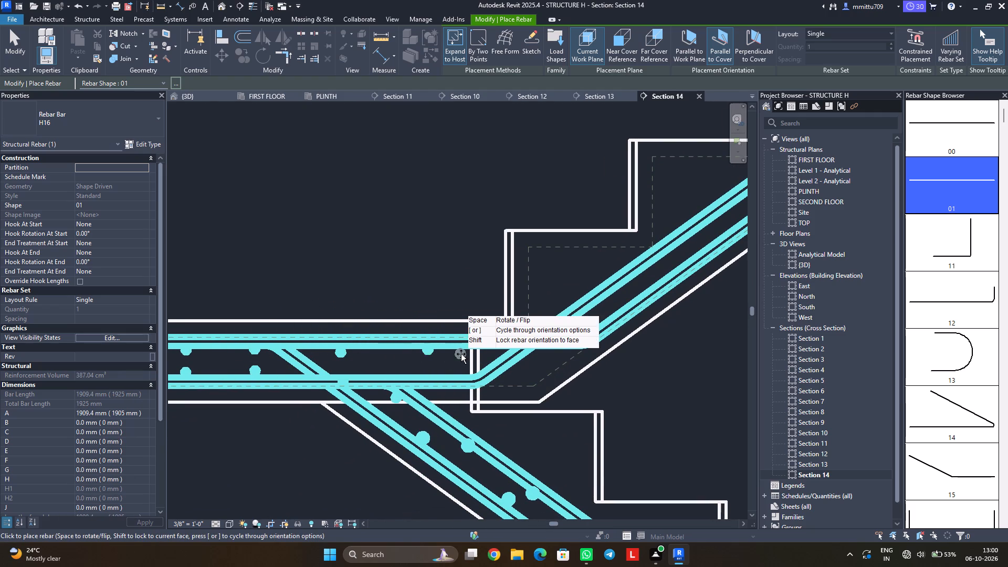
middle_click_drag(461, 354, 376, 353)
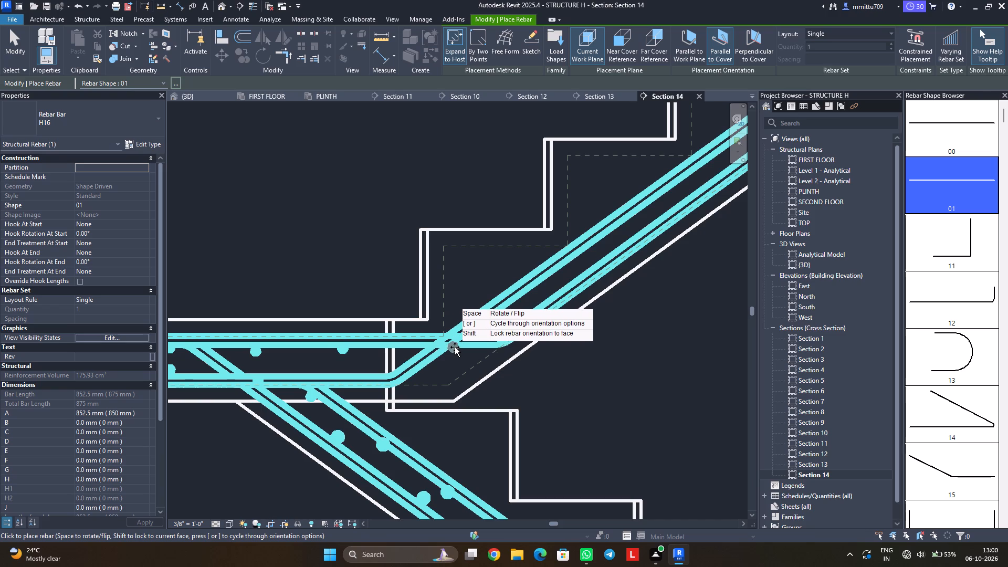
left_click(455, 349)
Place six more shape 01 distribution bars up the flight, about one per tread, along the underside of the upper sloped bar.
middle_click_drag(478, 341, 370, 346)
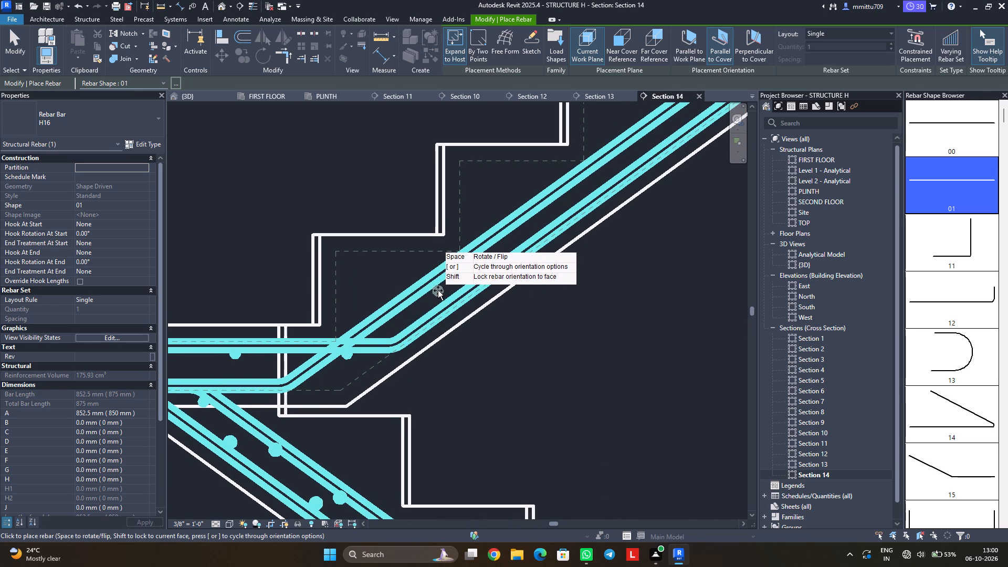
left_click(466, 270)
middle_click_drag(463, 271, 342, 352)
left_click(470, 261)
middle_click_drag(467, 265, 303, 387)
scroll(303, 387, "up", 1)
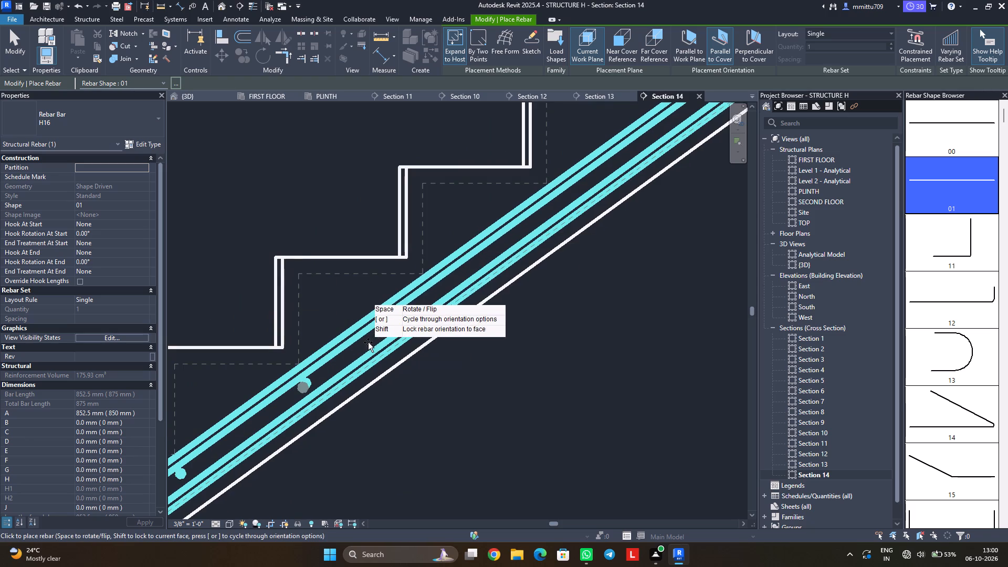
left_click(451, 277)
middle_click_drag(449, 281, 287, 394)
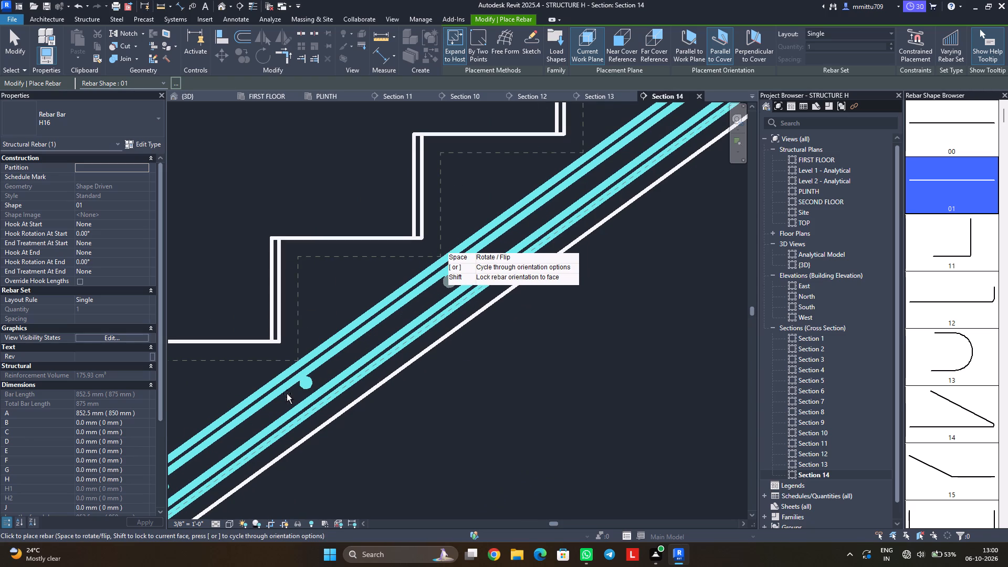
middle_click_drag(287, 394, 239, 426)
scroll(398, 323, "down", 2)
middle_click_drag(451, 314, 344, 419)
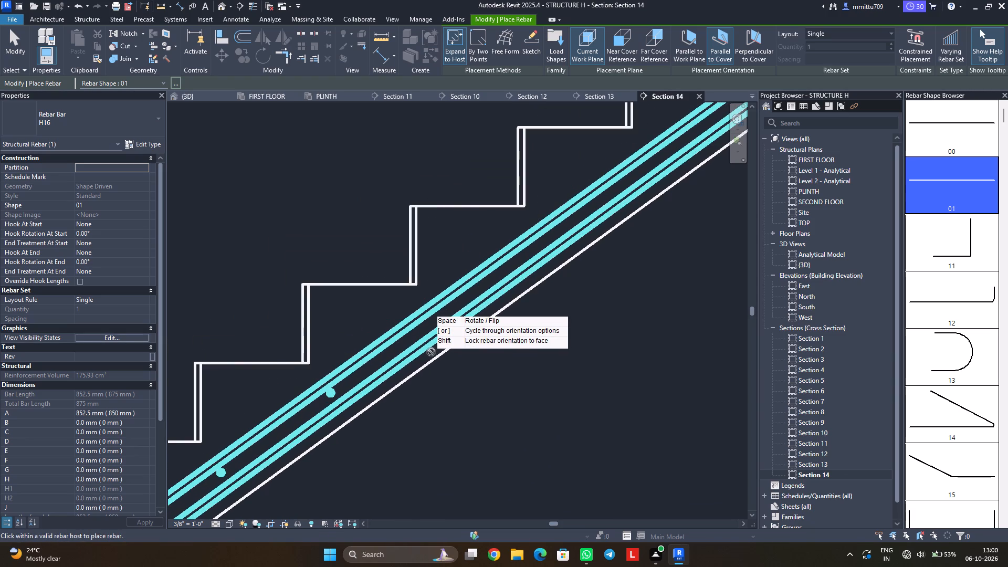
left_click(439, 313)
middle_click_drag(454, 304, 352, 405)
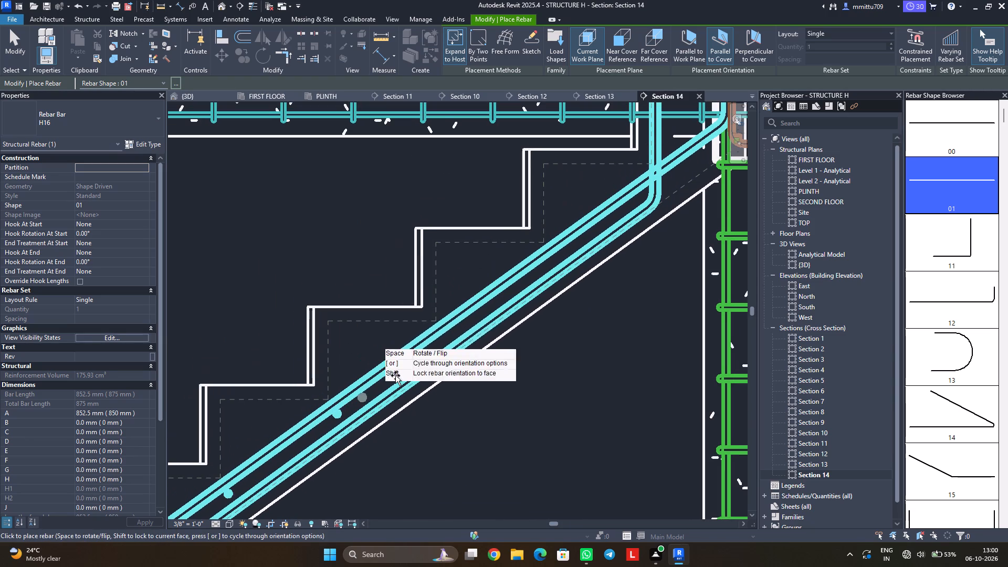
left_click(445, 337)
middle_click_drag(446, 338, 321, 436)
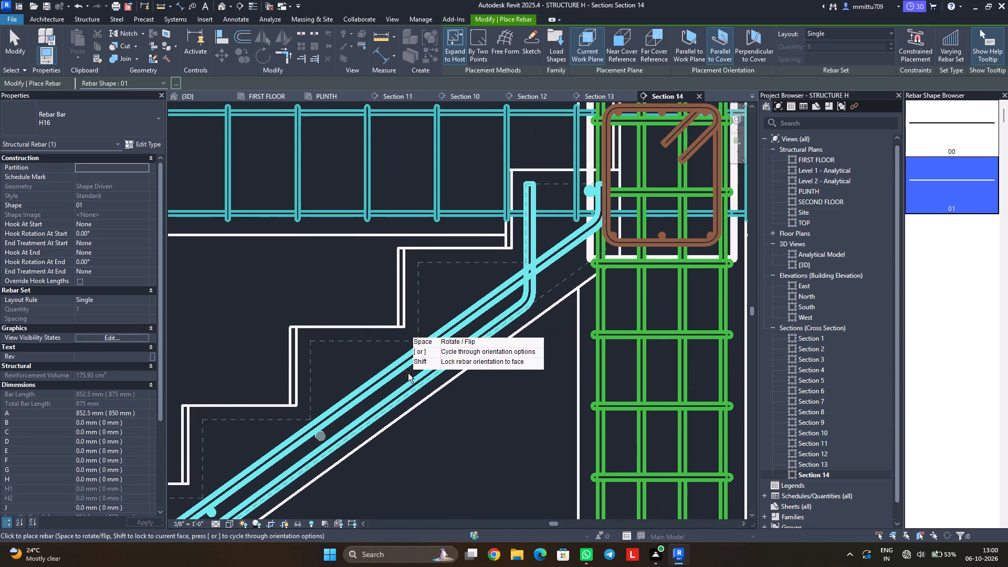
left_click(425, 355)
middle_click_drag(423, 356, 342, 419)
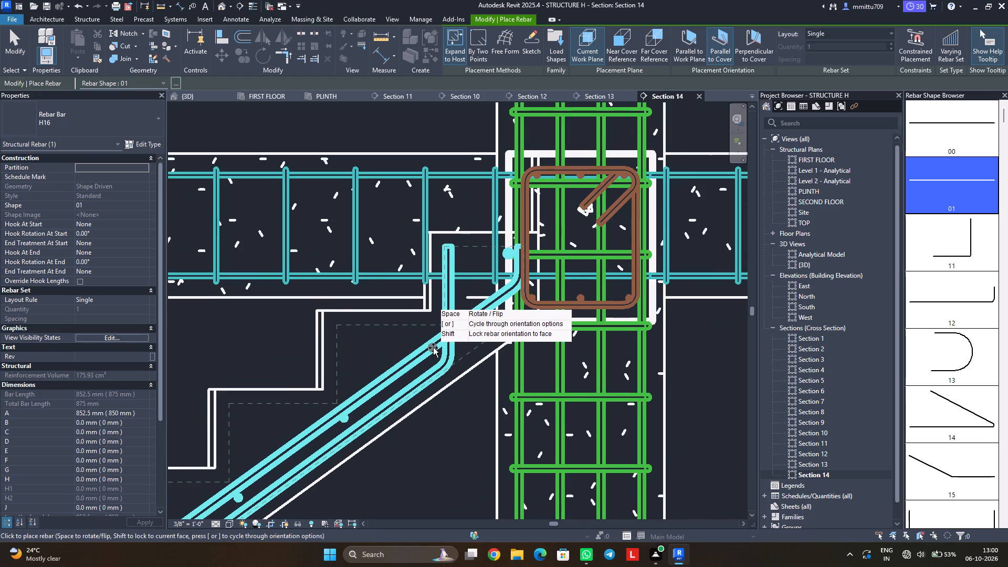
Place two more shape 01 bars under the sloped bar at the flight's top and one beside the vertical leg's upper end.
left_click(435, 348)
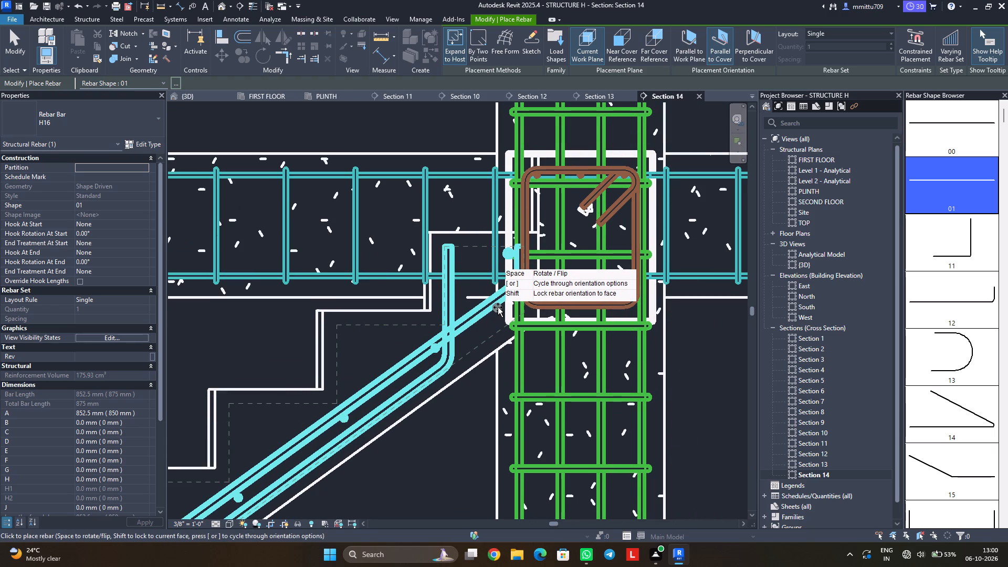
left_click(498, 307)
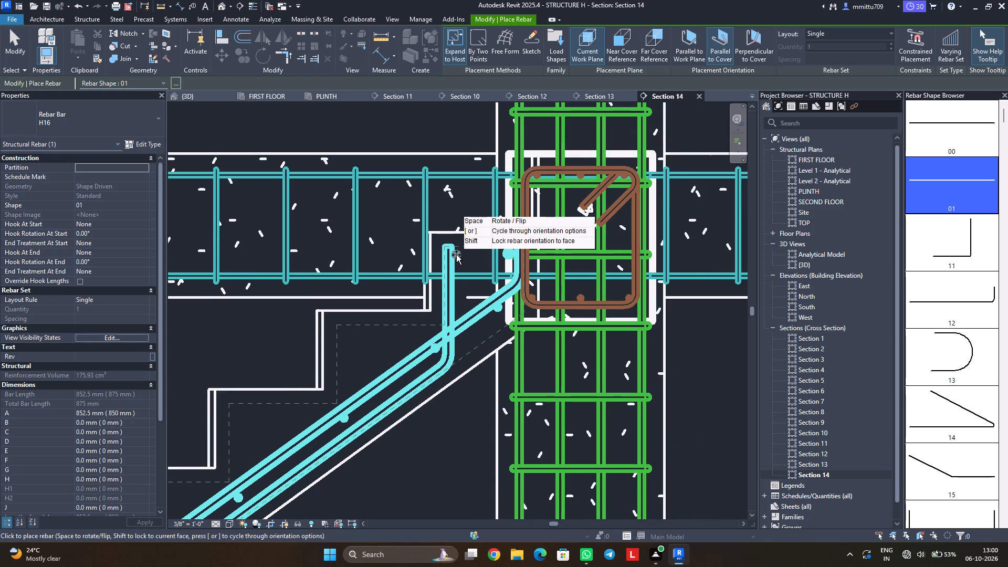
left_click(456, 255)
key("Escape")
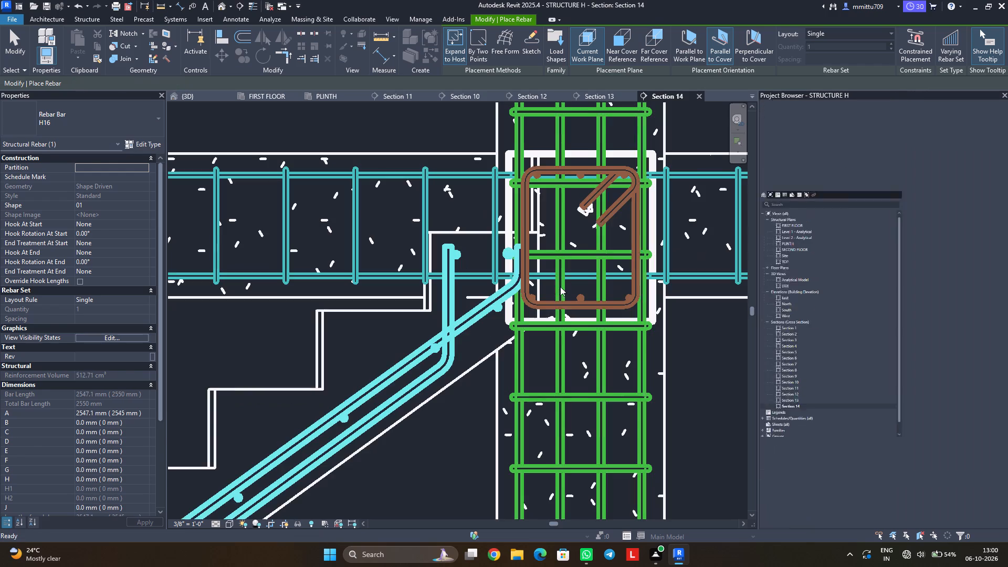
key("Escape")
Examine the staircase's upper flight in the {3D} view from several angles and check the straight shape 00 bar at its top against Section 14.
scroll(443, 342, "up", 1)
scroll(443, 342, "down", 1)
scroll(443, 342, "up", 1)
scroll(443, 342, "down", 7)
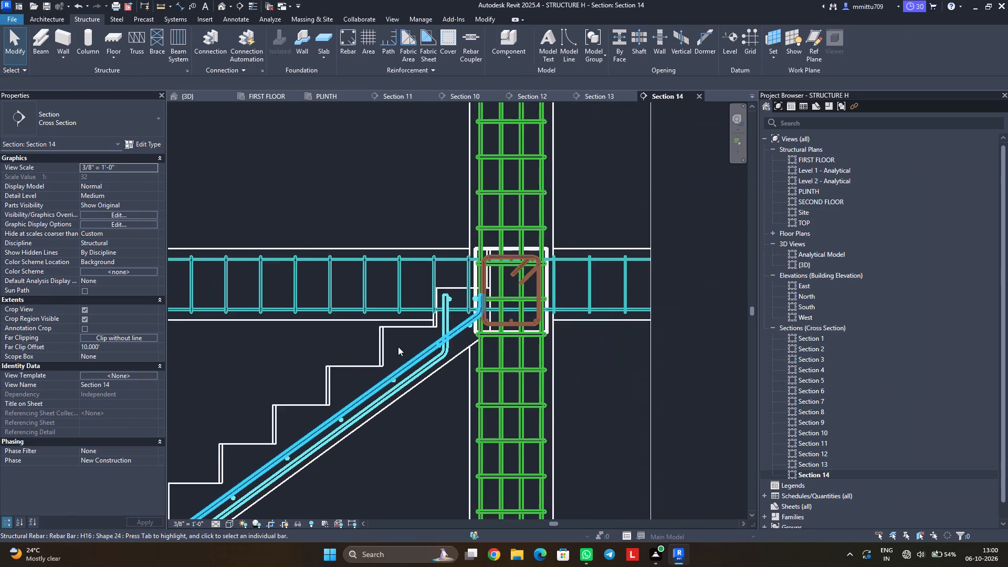
scroll(398, 346, "down", 2)
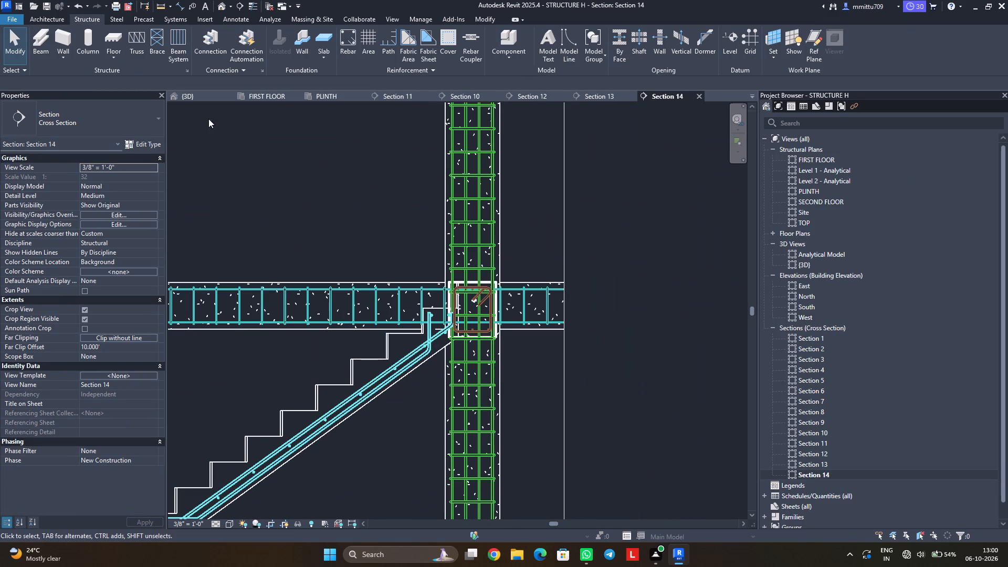
left_click(204, 98)
scroll(343, 324, "down", 4)
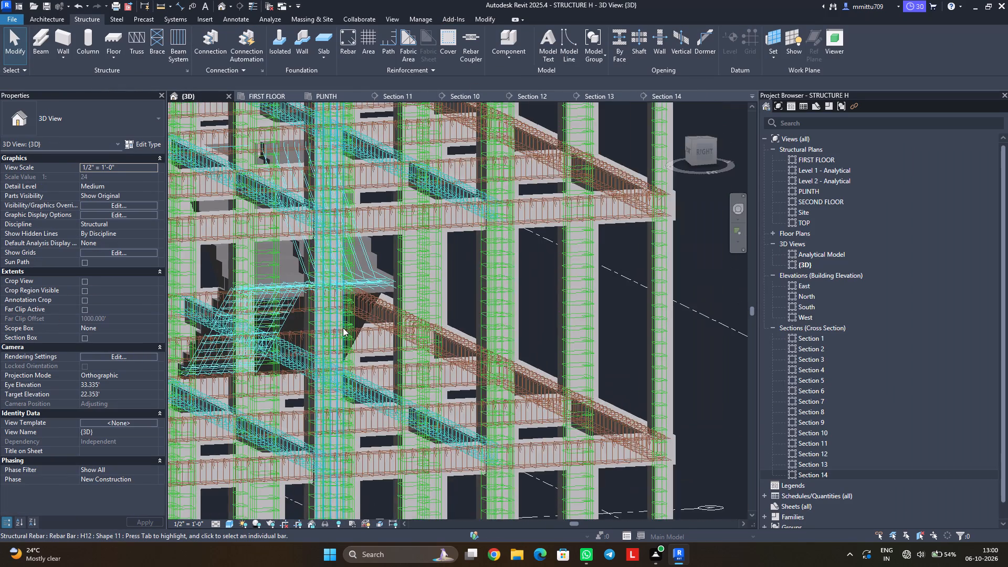
scroll(343, 328, "down", 1)
middle_click_drag(354, 325, 313, 329, "shift")
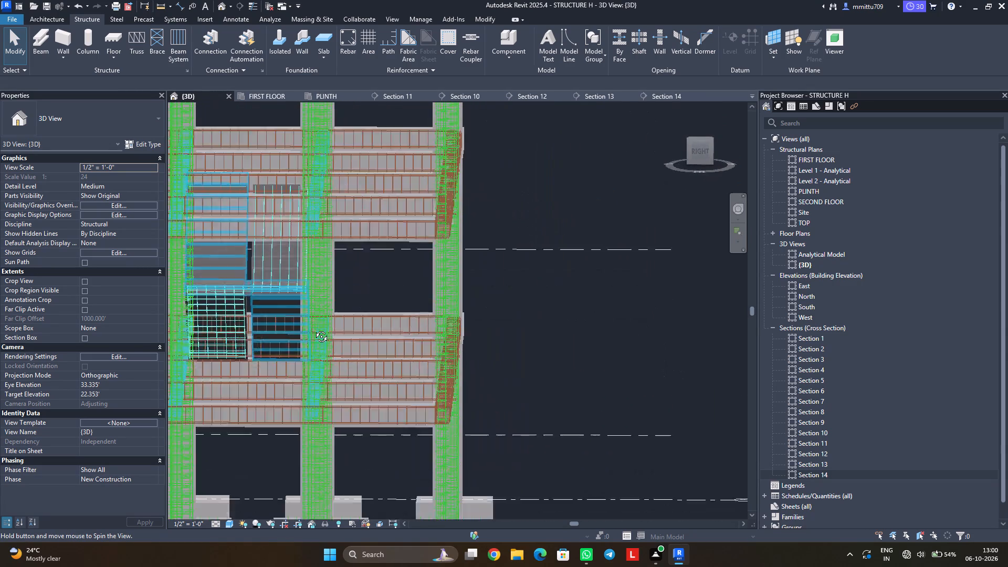
middle_click_drag(313, 329, 427, 341, "shift")
scroll(332, 241, "down", 1)
scroll(374, 339, "up", 1)
middle_click_drag(373, 335, 362, 288, "shift")
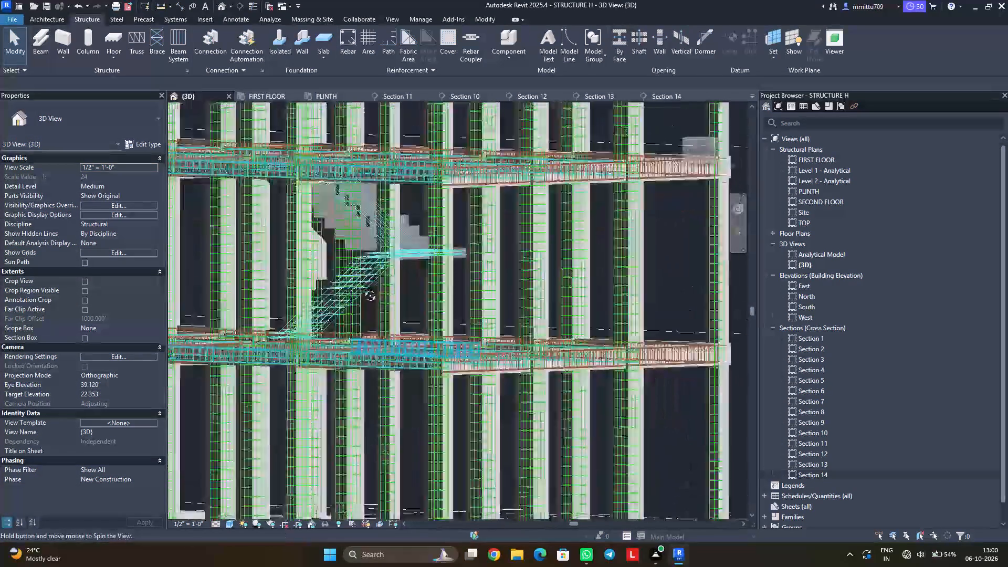
middle_click_drag(362, 288, 315, 409, "shift")
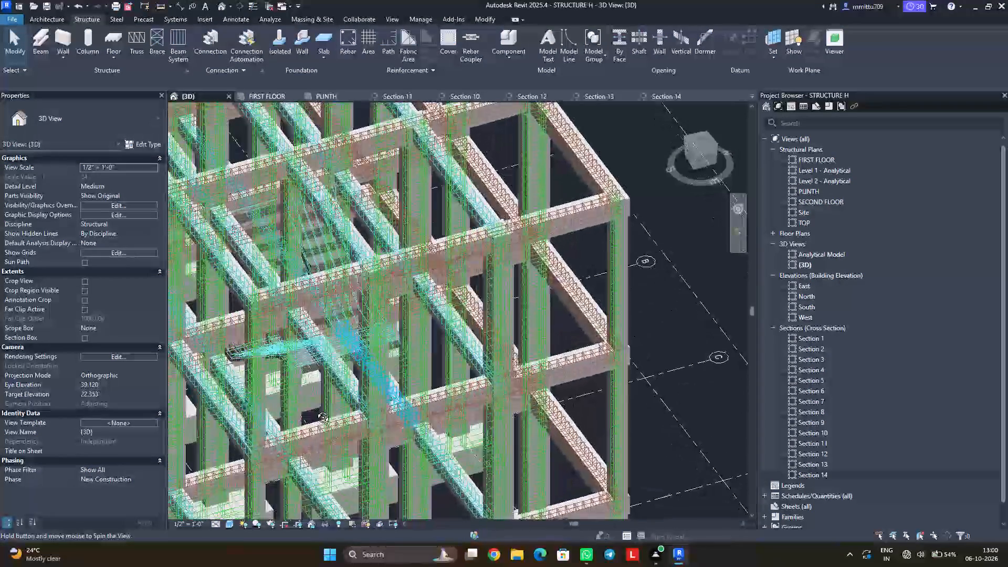
middle_click_drag(315, 409, 334, 343, "shift")
middle_click_drag(319, 327, 317, 374, "shift")
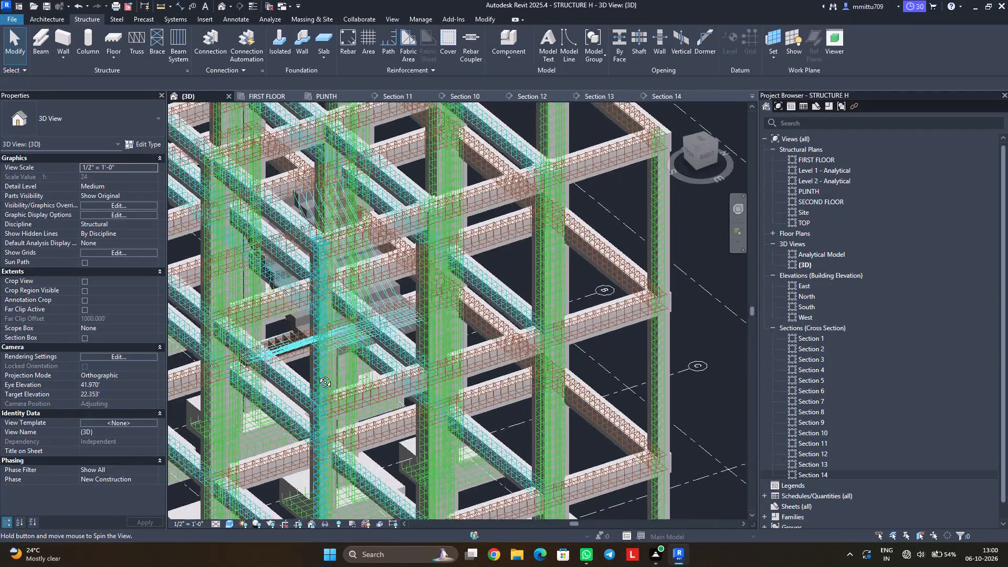
middle_click_drag(317, 374, 445, 377, "shift")
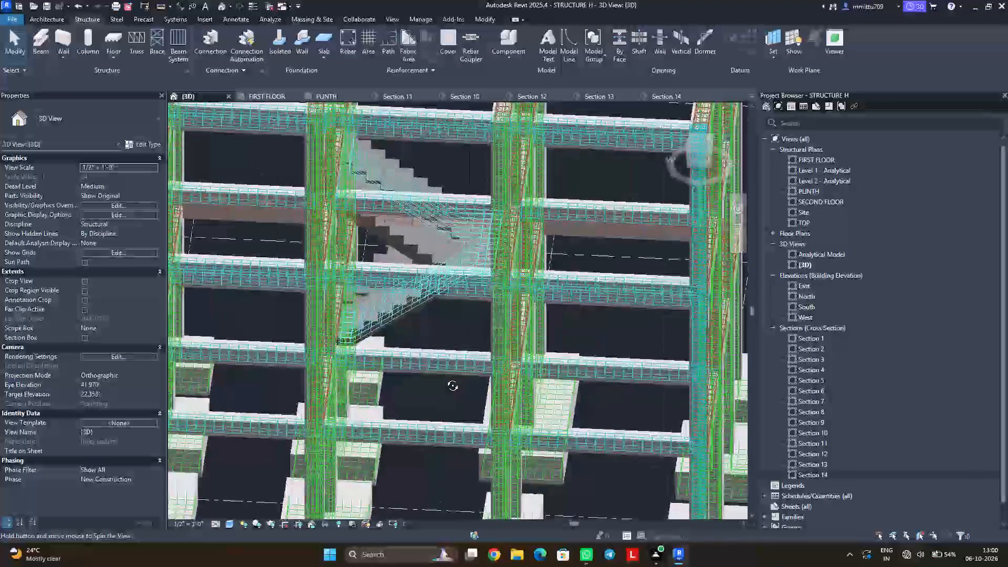
middle_click_drag(445, 377, 497, 275, "shift")
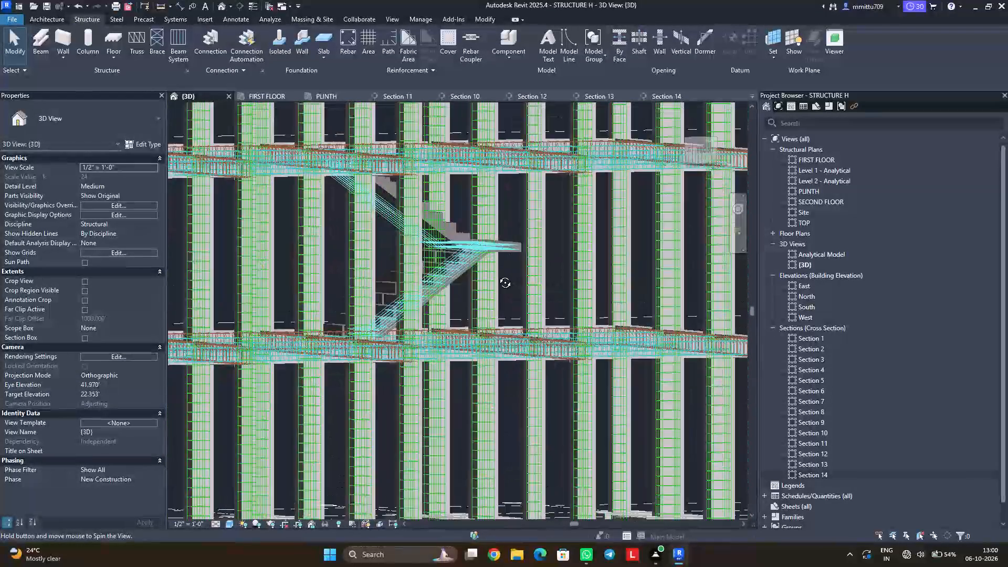
middle_click_drag(497, 275, 380, 393, "shift")
scroll(304, 200, "down", 1)
scroll(304, 200, "up", 2)
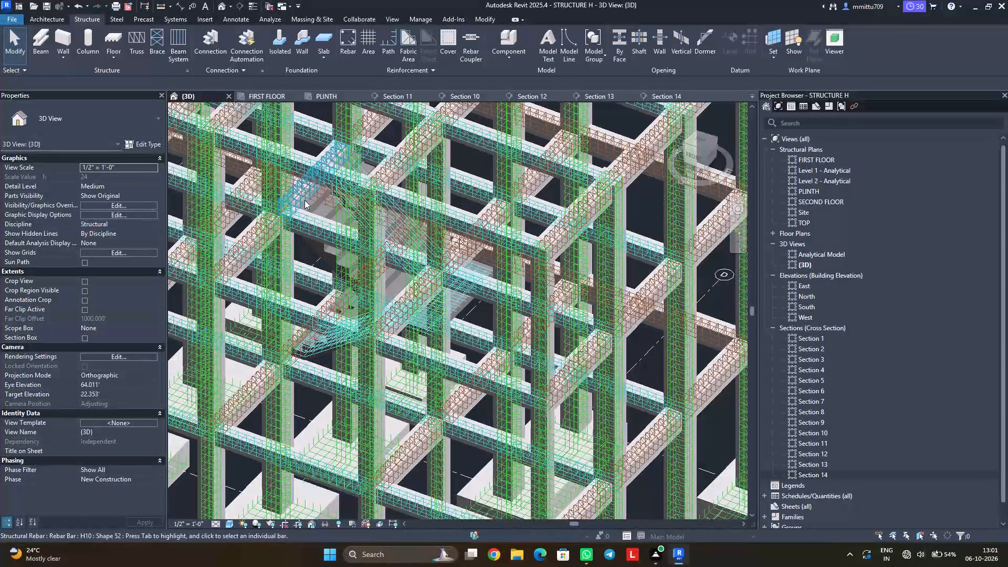
scroll(304, 200, "up", 1)
scroll(304, 200, "down", 1)
scroll(304, 200, "up", 12)
left_click(303, 208)
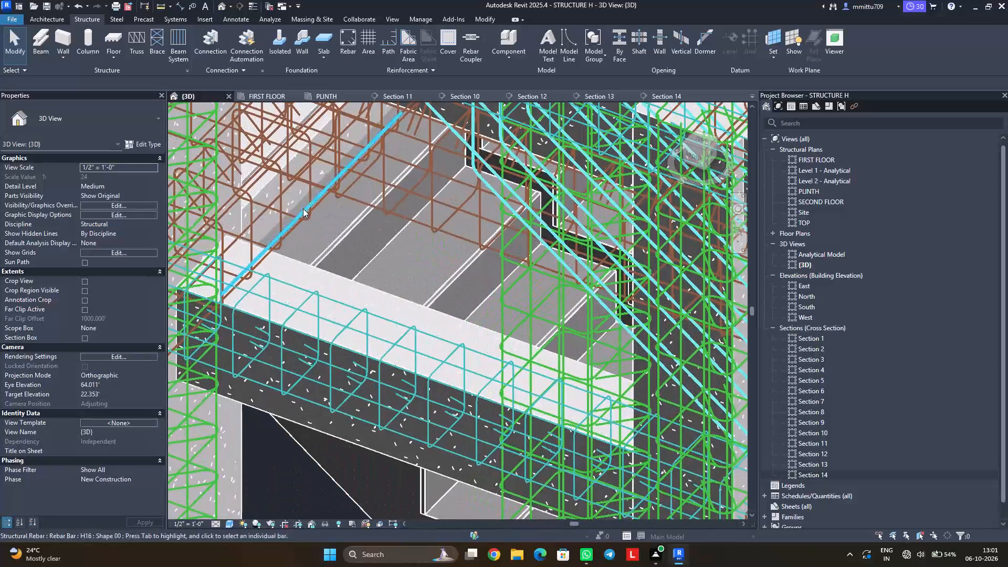
left_click(649, 96)
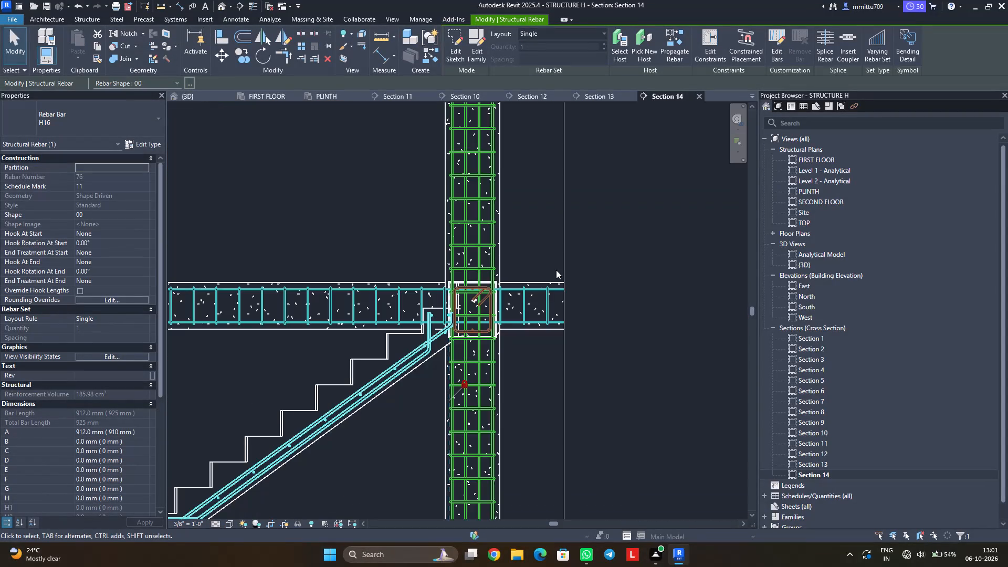
key("Escape")
key("Escape")
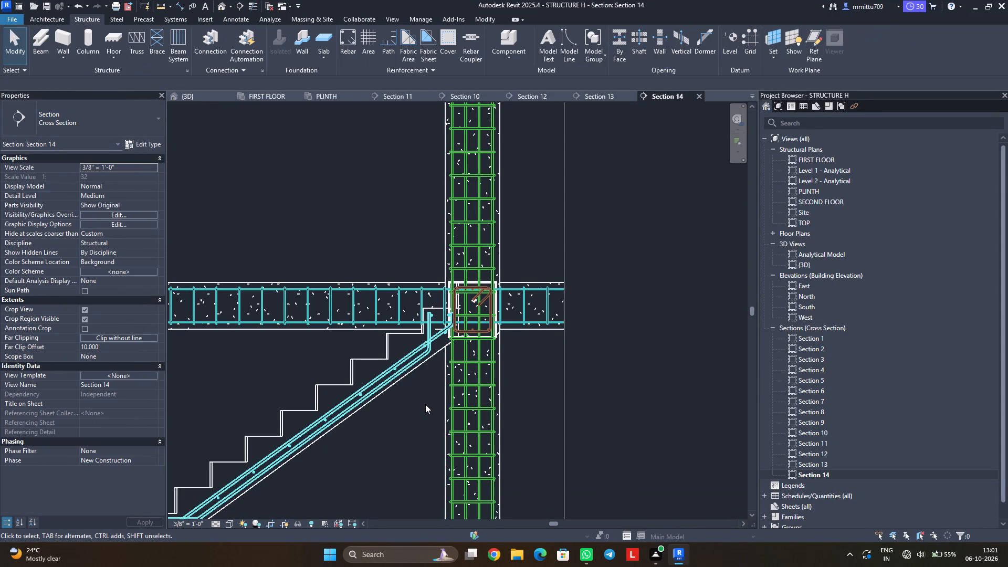
key("Escape")
From a distribution bar on the upper flight in Section 14, select all H16 bar instances and make them unobscured in the {3D} view.
scroll(419, 350, "down", 2)
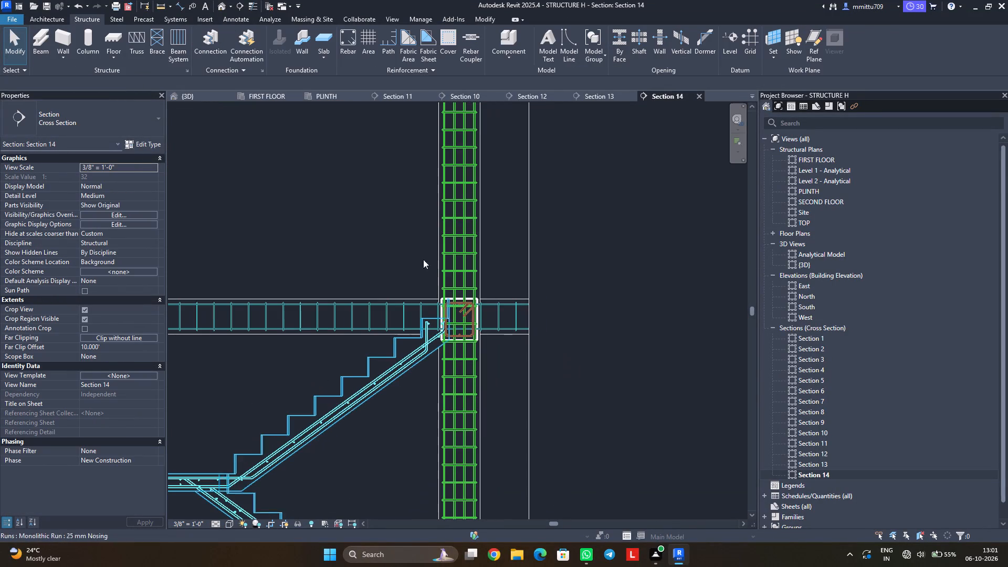
scroll(400, 372, "up", 1)
scroll(400, 372, "down", 1)
scroll(400, 372, "up", 3)
scroll(400, 372, "down", 1)
scroll(400, 372, "up", 1)
scroll(400, 372, "down", 2)
scroll(400, 372, "up", 2)
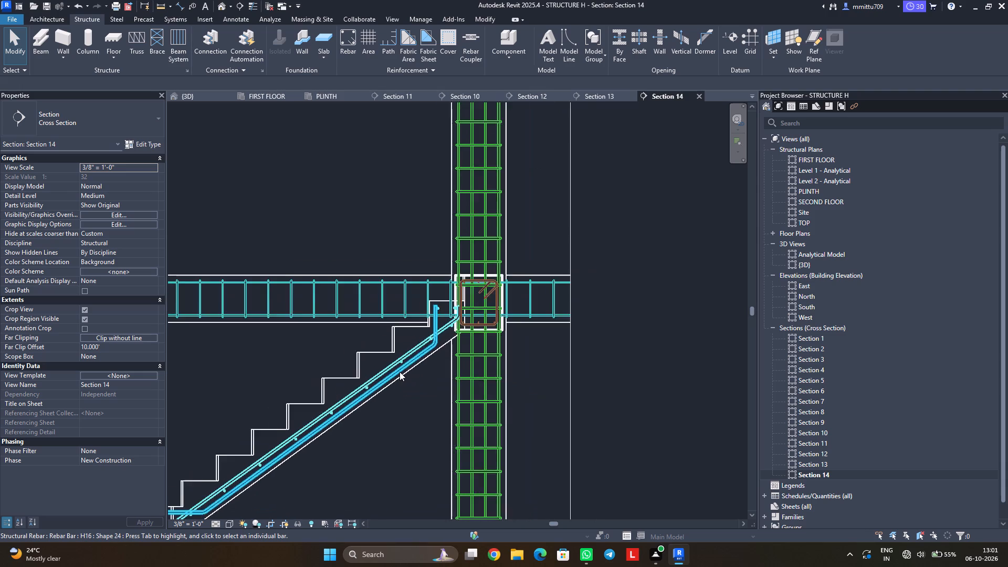
scroll(400, 372, "up", 1)
scroll(400, 372, "down", 1)
scroll(400, 372, "up", 4)
scroll(400, 372, "down", 2)
scroll(400, 372, "up", 1)
scroll(400, 372, "down", 1)
scroll(400, 372, "up", 2)
left_click(402, 355)
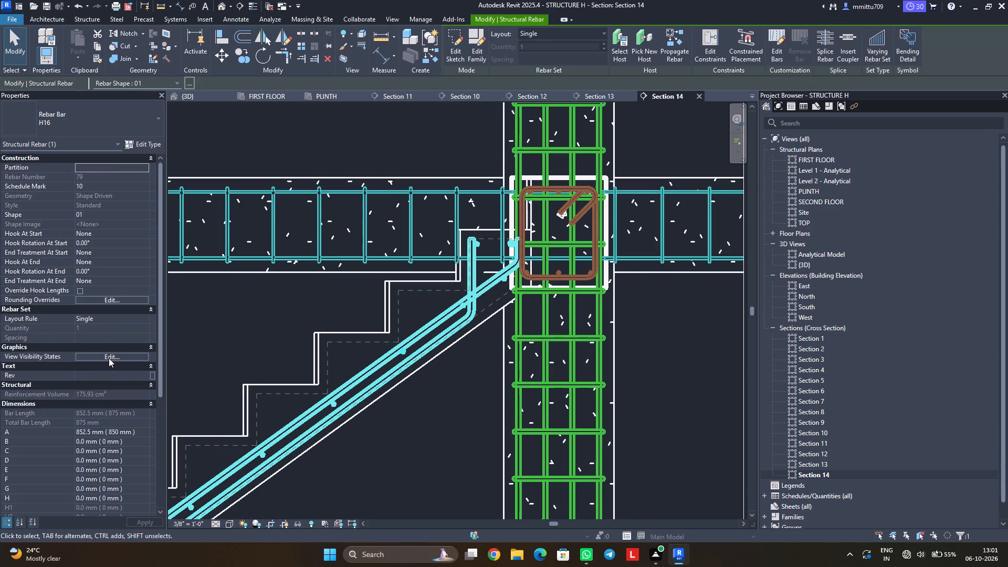
type("SA")
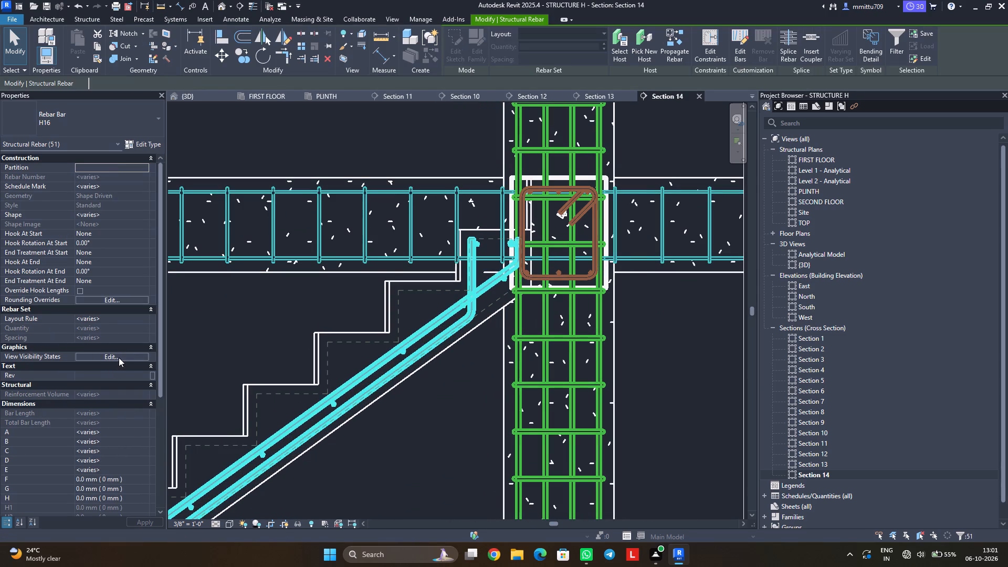
left_click(119, 357)
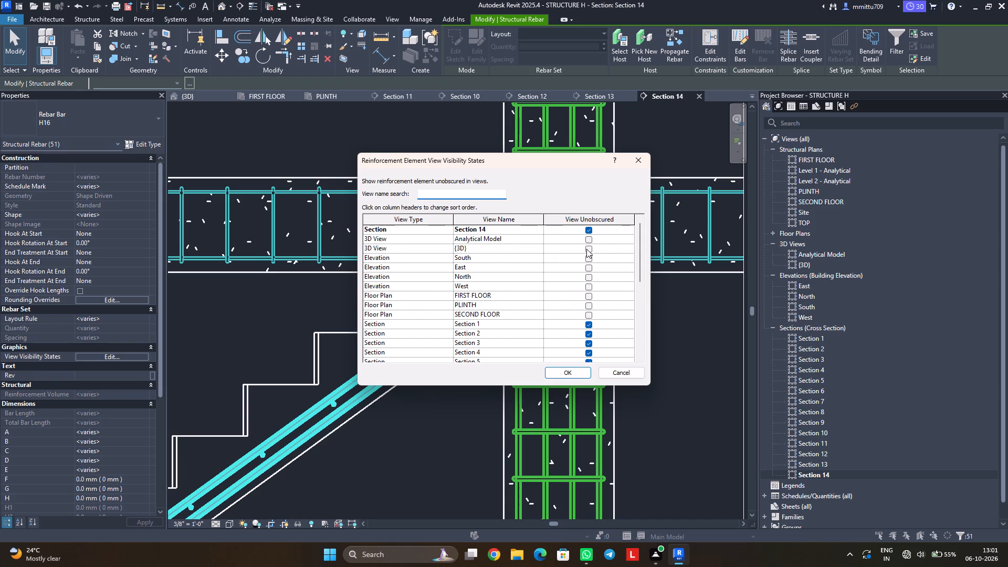
left_click(588, 249)
left_click(577, 370)
left_click(453, 474)
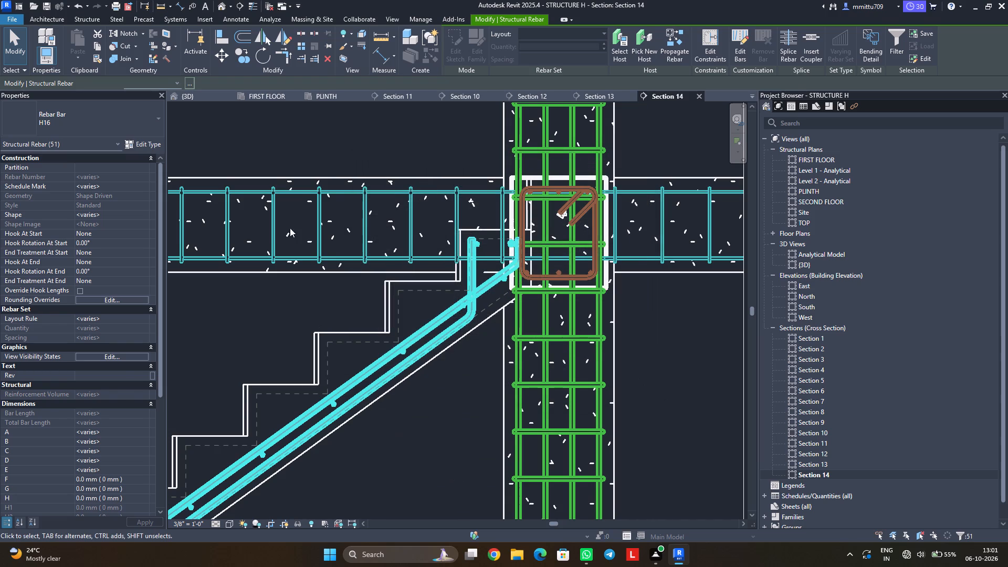
Examine the main and distribution bars of both stair flights and the landing from several angles in the {3D} view.
left_click(211, 98)
scroll(370, 320, "down", 4)
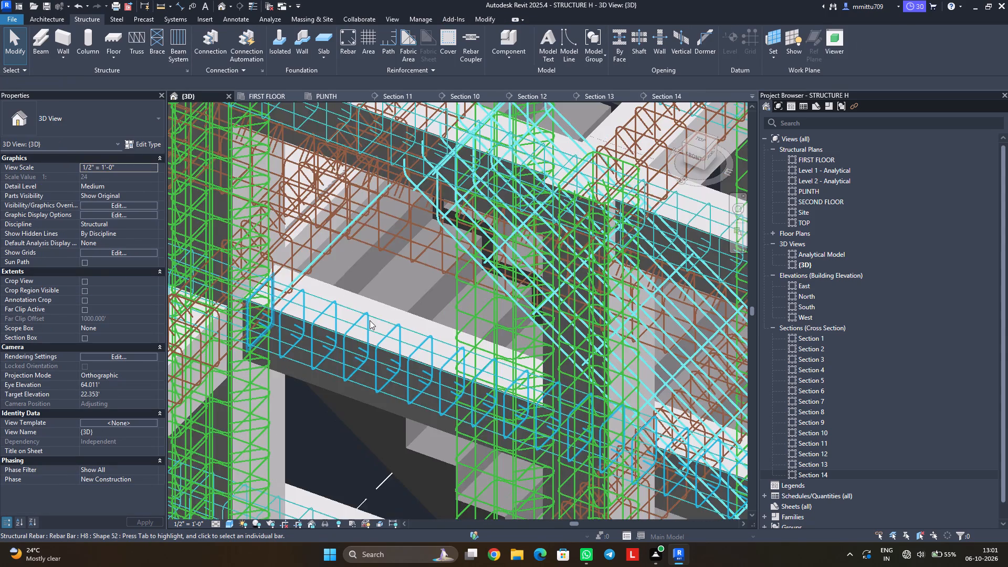
scroll(370, 320, "down", 5)
scroll(370, 320, "up", 1)
scroll(370, 320, "down", 4)
middle_click_drag(424, 388, 379, 344, "shift")
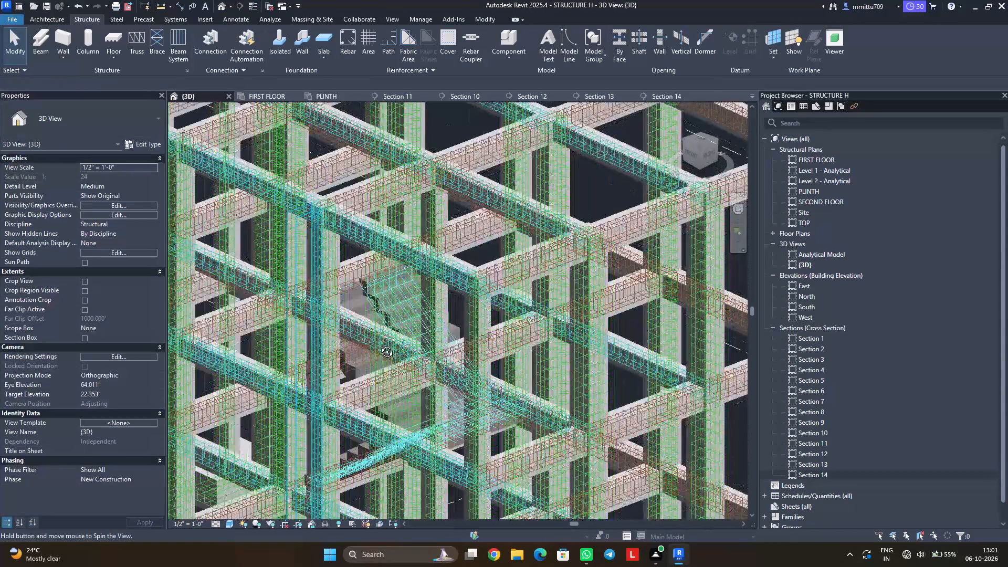
middle_click_drag(379, 344, 422, 302, "shift")
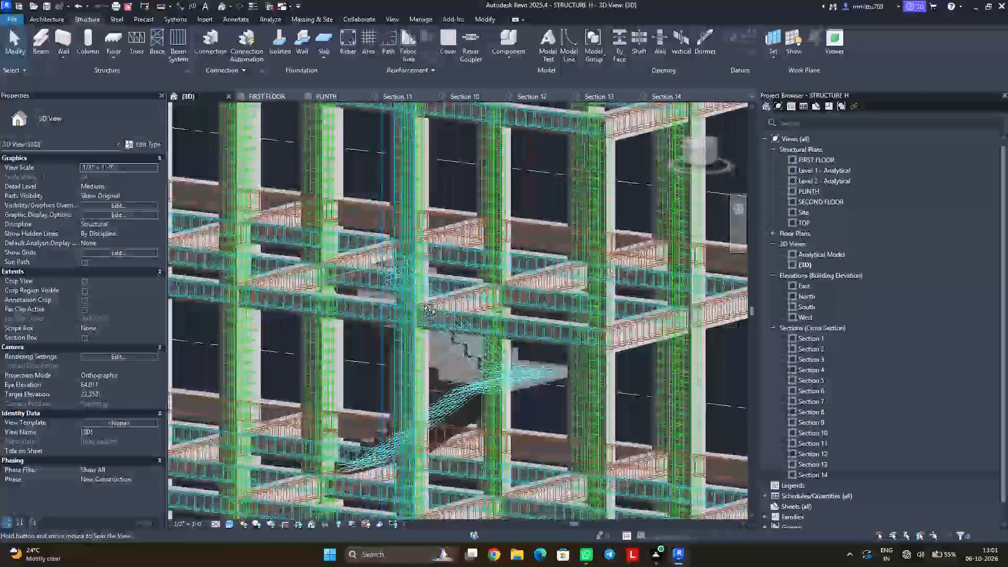
middle_click_drag(422, 302, 475, 257, "shift")
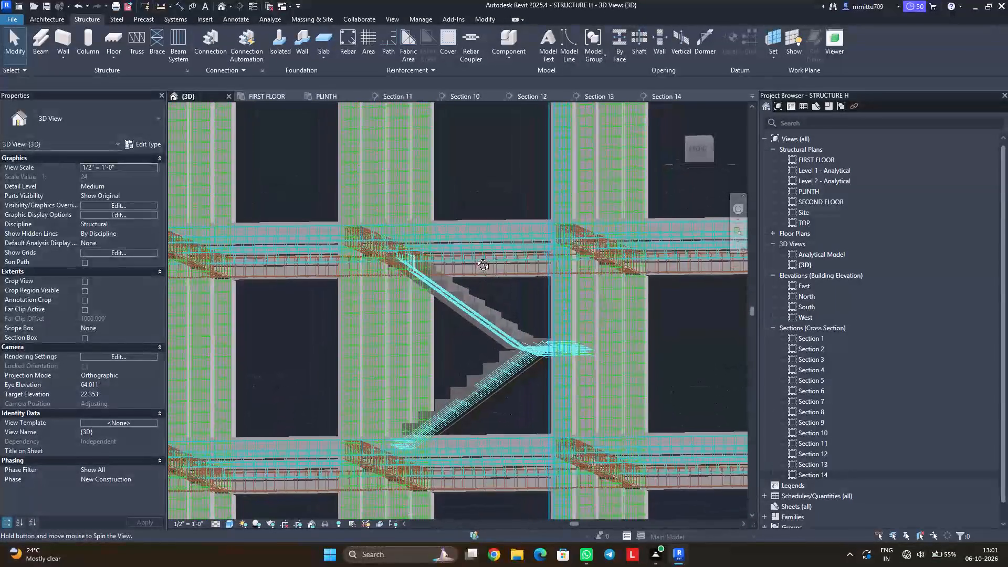
middle_click_drag(475, 257, 495, 337, "shift")
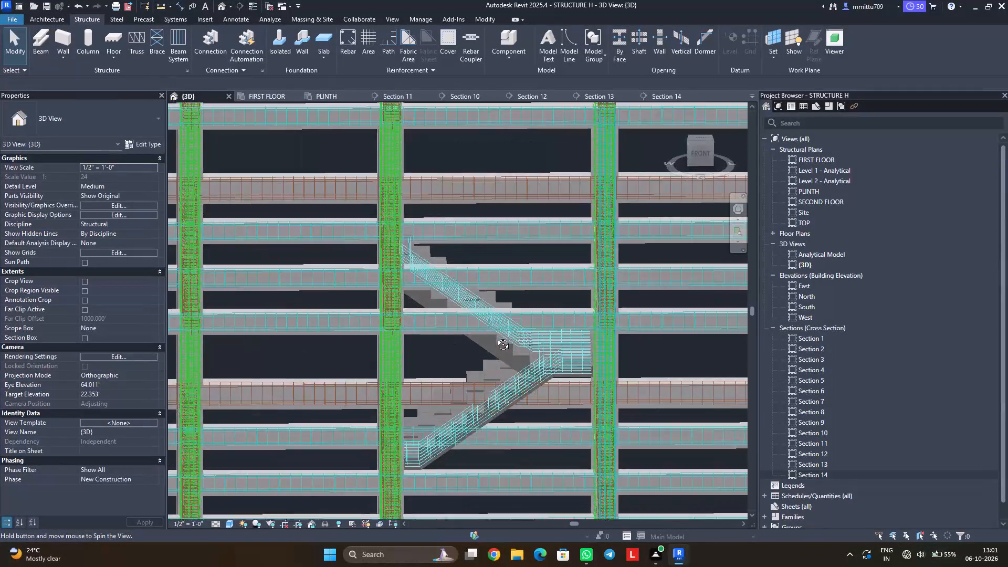
middle_click_drag(495, 337, 441, 386, "shift")
Delete the stray straight H16 shape 00 bar near the top of the upper flight in the {3D} view.
scroll(375, 286, "up", 3)
scroll(375, 286, "down", 2)
scroll(375, 286, "up", 1)
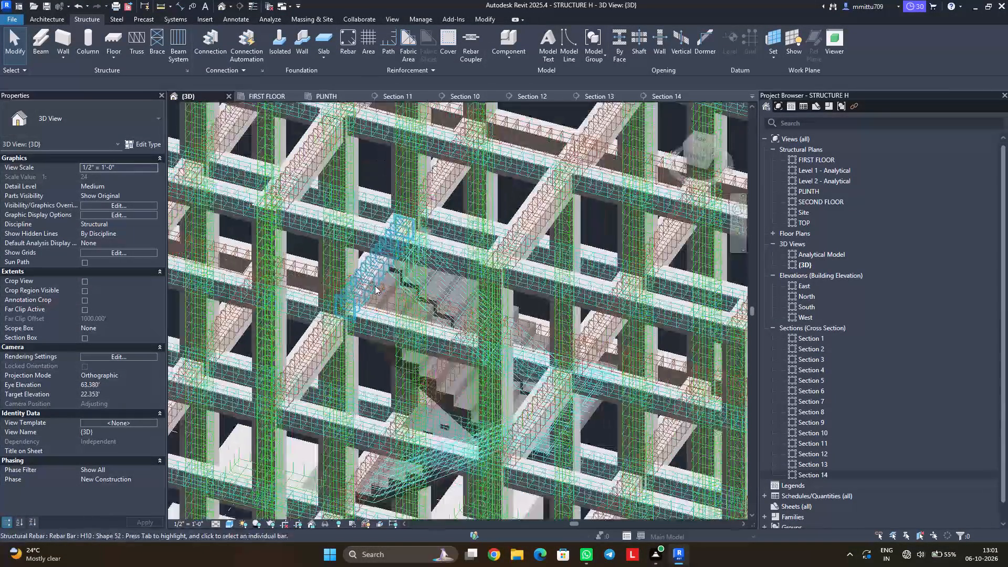
scroll(375, 286, "up", 6)
scroll(375, 286, "down", 1)
scroll(375, 286, "up", 9)
left_click(372, 301)
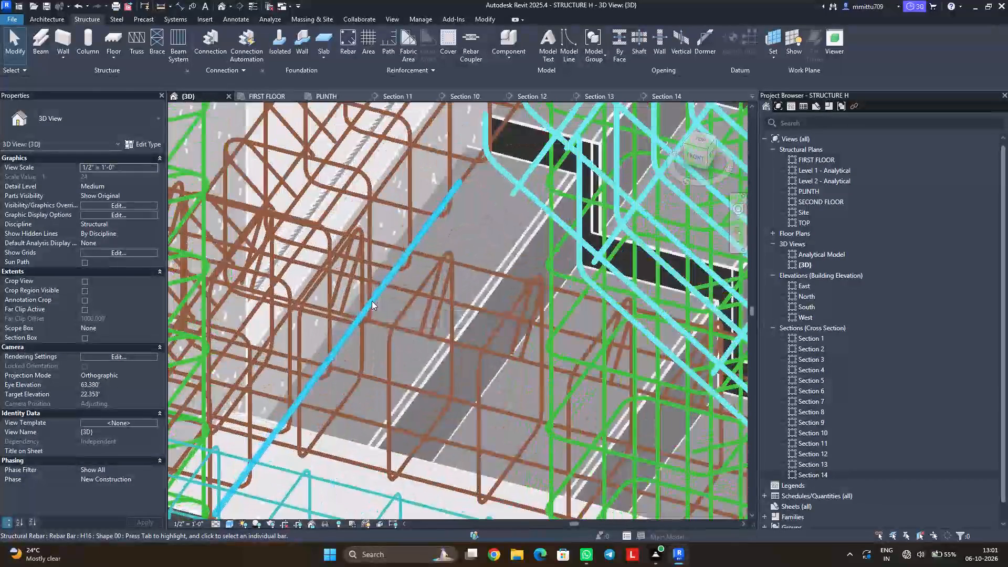
key("Delete")
Examine the whole reinforced frame and the staircase's position within it from several angles in the {3D} view.
scroll(372, 301, "down", 2)
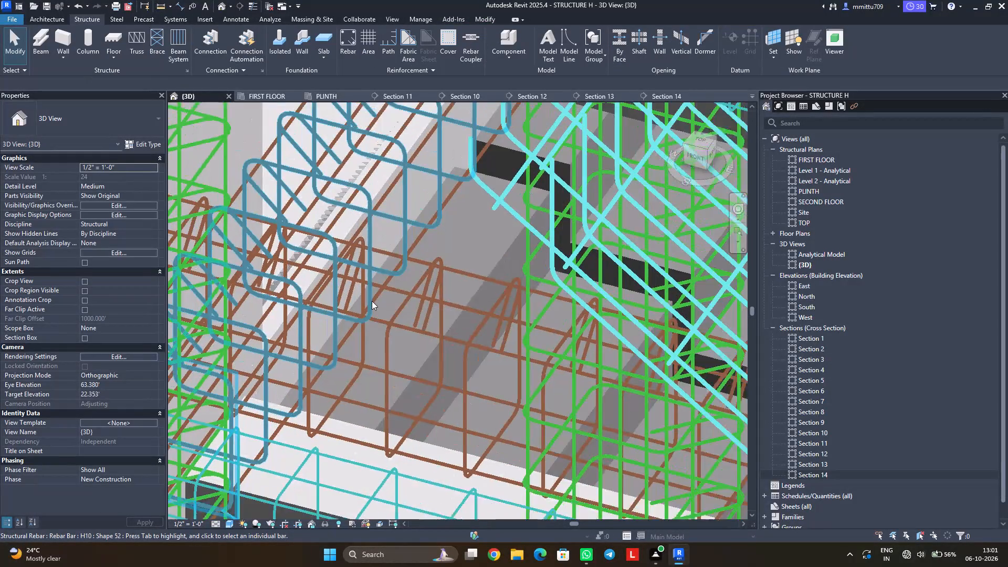
scroll(372, 301, "down", 4)
scroll(376, 330, "up", 1)
scroll(376, 330, "down", 17)
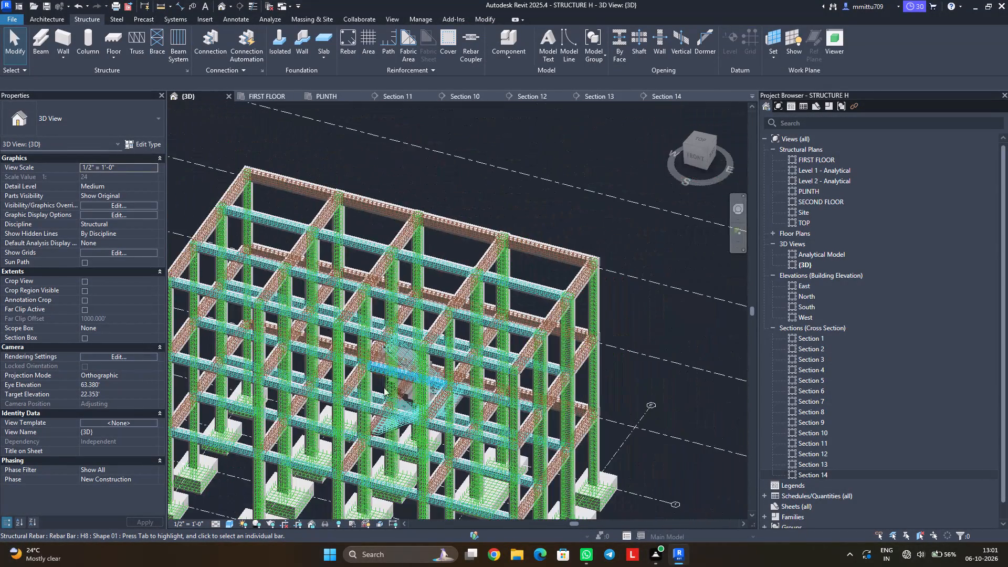
middle_click_drag(396, 449, 459, 413, "shift")
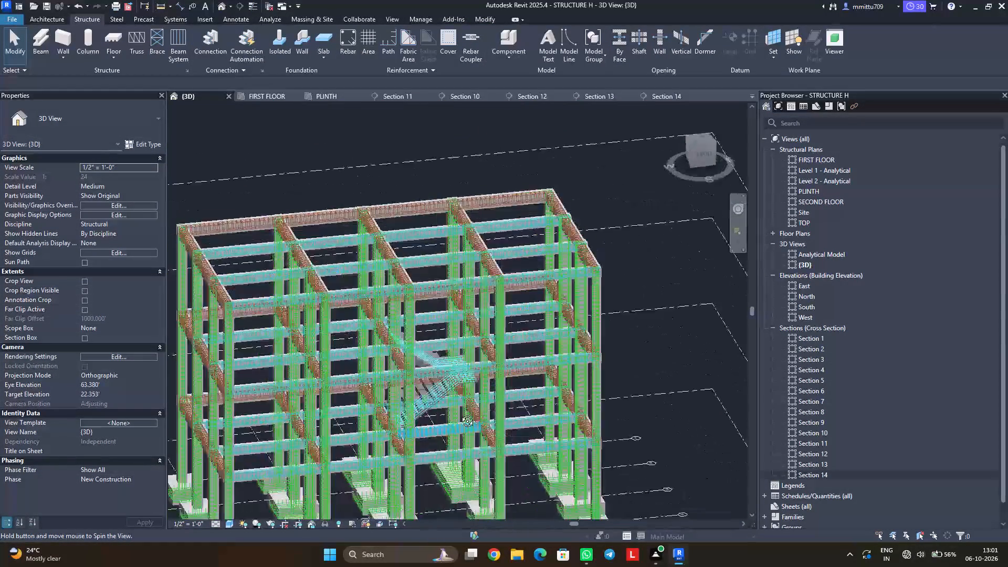
middle_click_drag(459, 413, 558, 324, "shift")
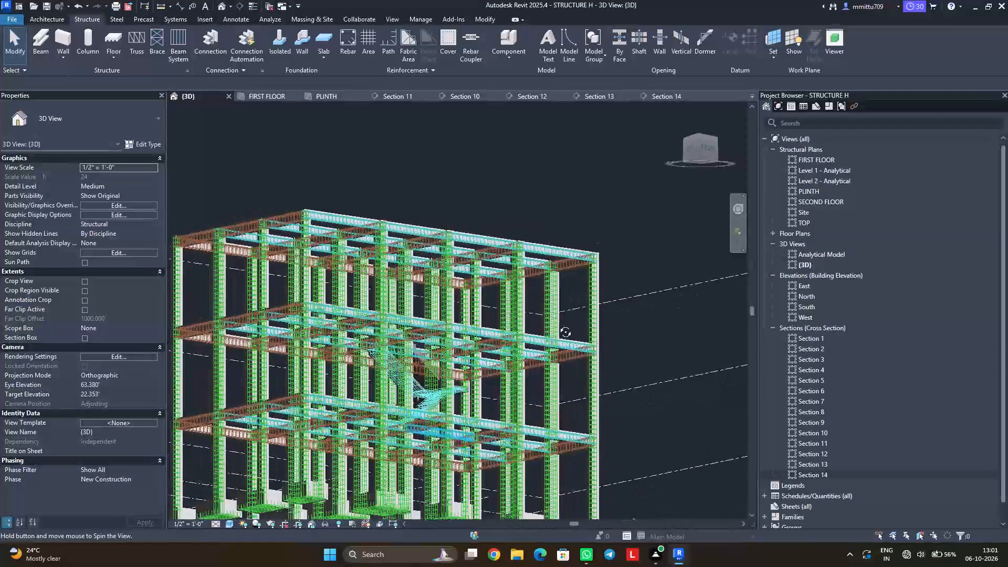
middle_click_drag(558, 324, 443, 406, "shift")
Examine the bars of the staircase's upper flight and landing up close in the {3D} view, from the front, side and obliquely.
scroll(429, 394, "up", 1)
scroll(429, 394, "down", 1)
scroll(438, 401, "up", 2)
scroll(438, 401, "down", 2)
scroll(438, 401, "up", 3)
scroll(427, 409, "down", 1)
scroll(427, 409, "up", 1)
scroll(427, 409, "down", 1)
scroll(427, 409, "up", 2)
scroll(427, 409, "down", 1)
scroll(427, 409, "up", 2)
scroll(427, 409, "down", 2)
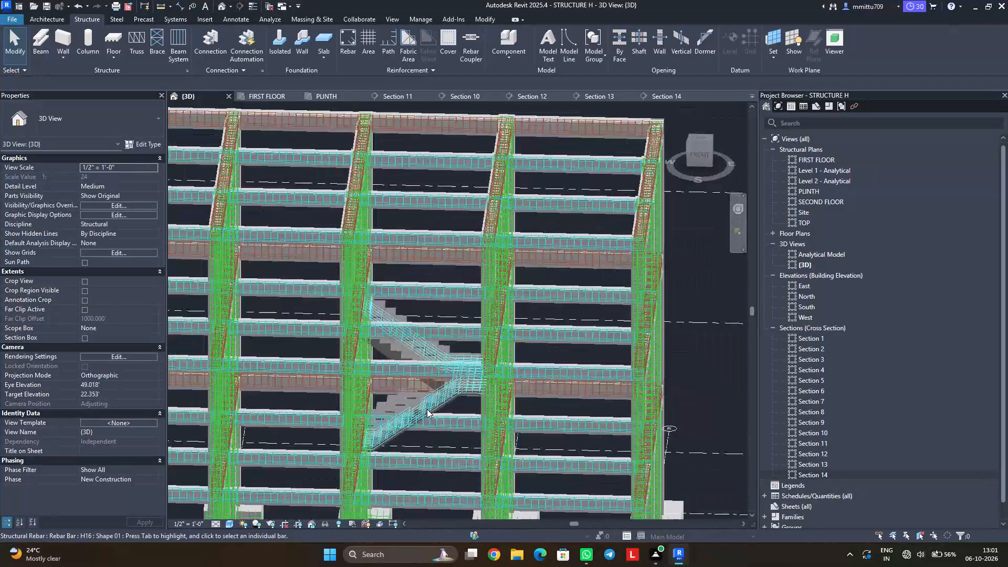
scroll(416, 365, "up", 1)
scroll(416, 365, "down", 1)
scroll(416, 365, "up", 2)
scroll(416, 365, "down", 1)
scroll(416, 364, "up", 6)
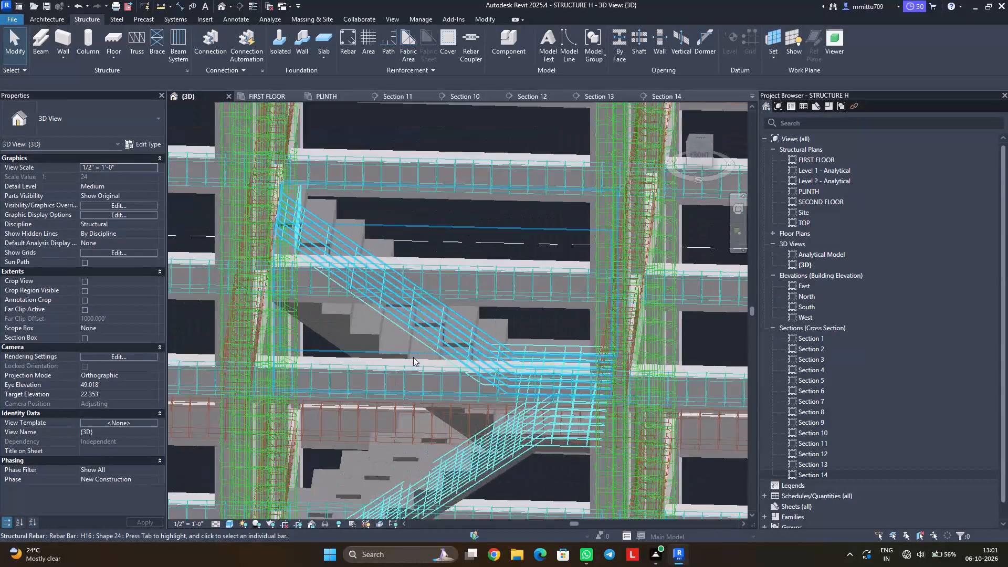
scroll(413, 357, "up", 4)
scroll(413, 357, "down", 1)
scroll(413, 357, "up", 6)
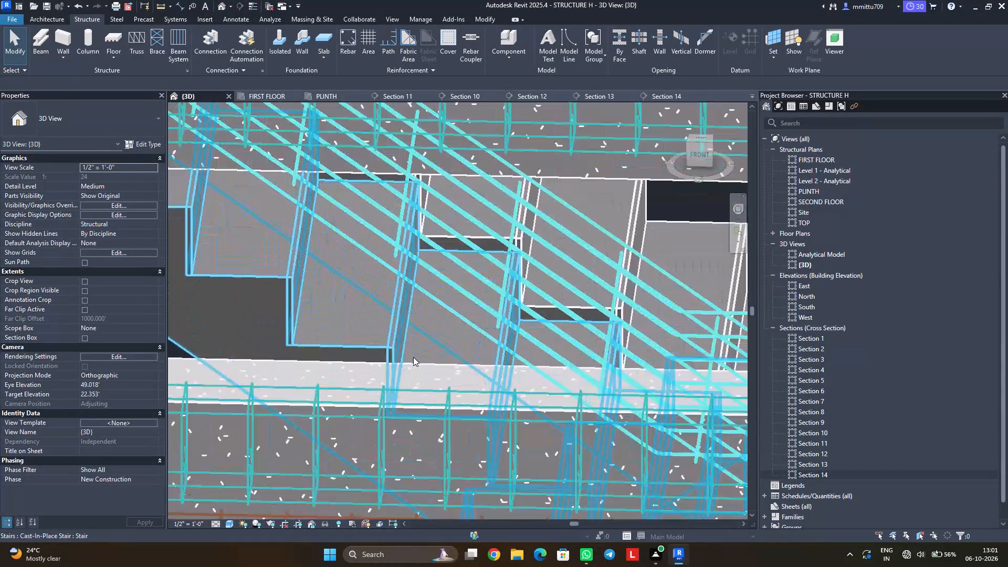
scroll(400, 306, "down", 7)
scroll(400, 306, "up", 2)
middle_click_drag(422, 339, 412, 321)
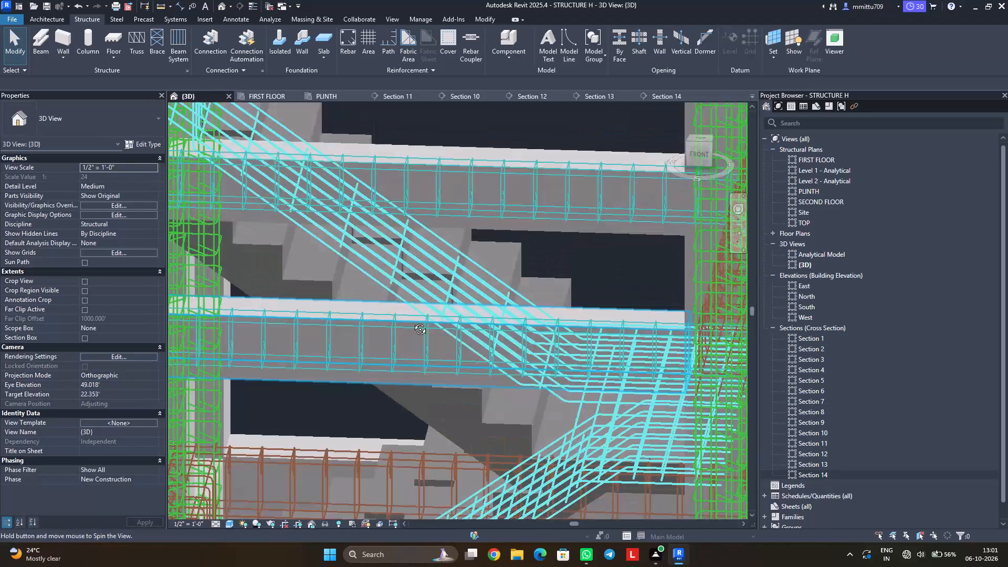
middle_click_drag(412, 321, 428, 261)
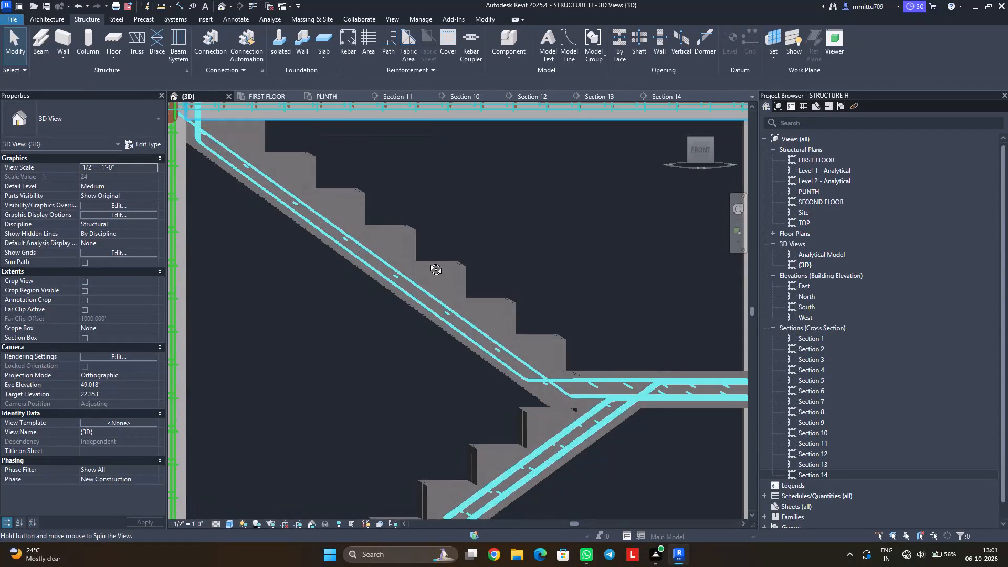
middle_click_drag(428, 261, 312, 286)
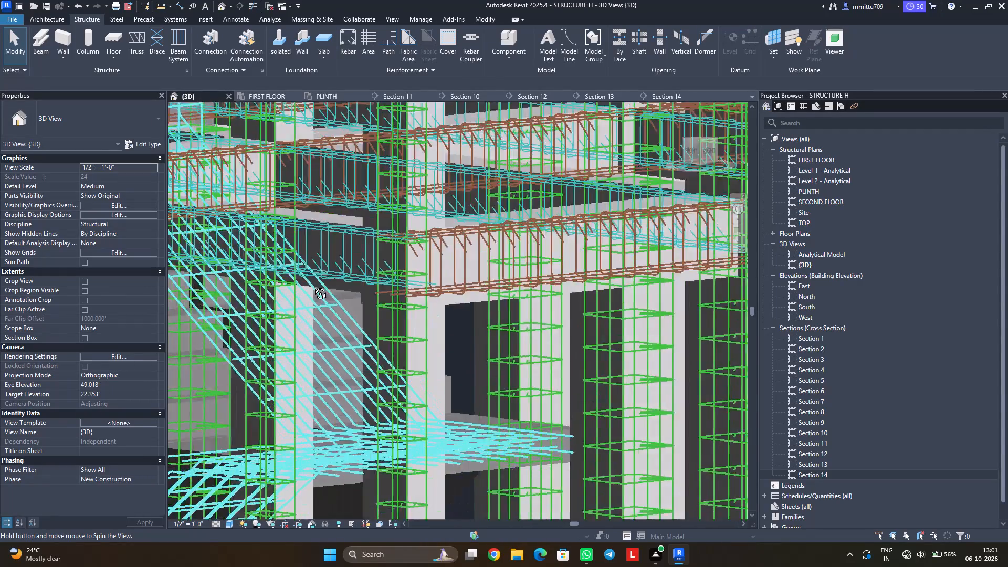
middle_click_drag(312, 286, 322, 328)
scroll(322, 328, "up", 1)
scroll(322, 328, "down", 2)
scroll(322, 328, "up", 1)
scroll(322, 328, "down", 3)
Examine the full building from footings to roof beams, with the reinforced staircase in place, in the {3D} view.
scroll(322, 328, "down", 2)
scroll(322, 329, "up", 1)
scroll(322, 329, "down", 7)
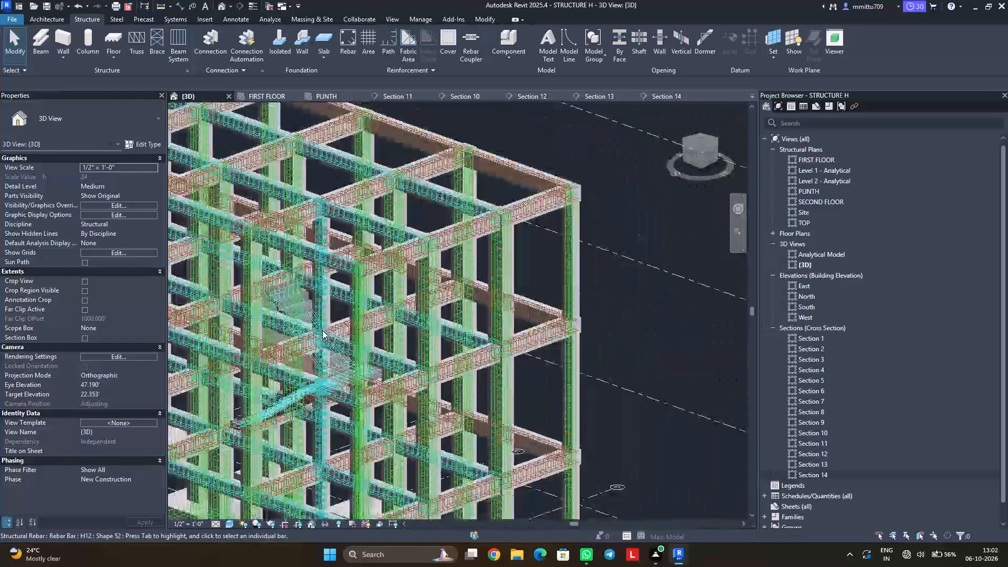
scroll(322, 330, "down", 4)
middle_click_drag(287, 397, 378, 371)
middle_click_drag(350, 355, 429, 369, "shift")
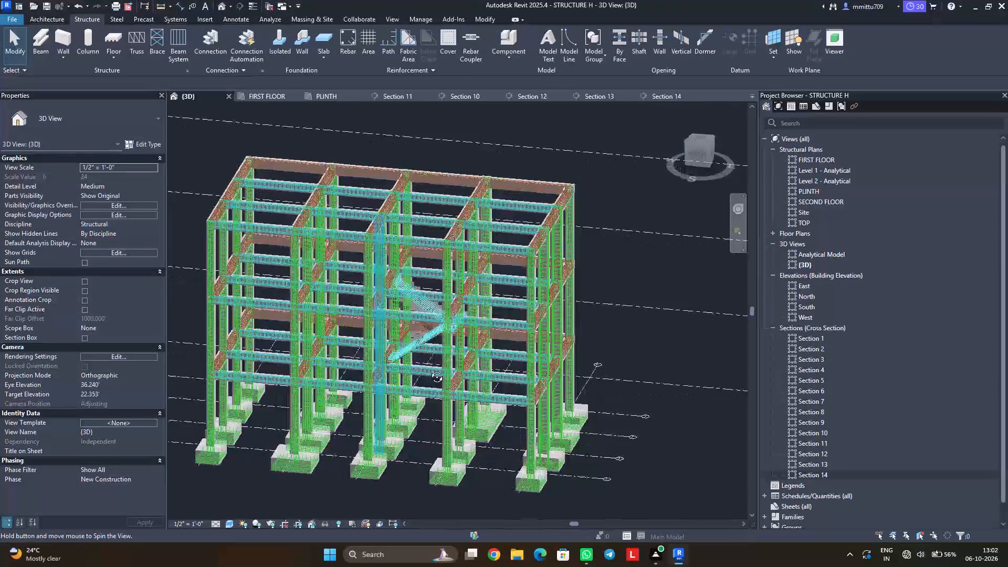
middle_click_drag(429, 369, 430, 370, "shift")
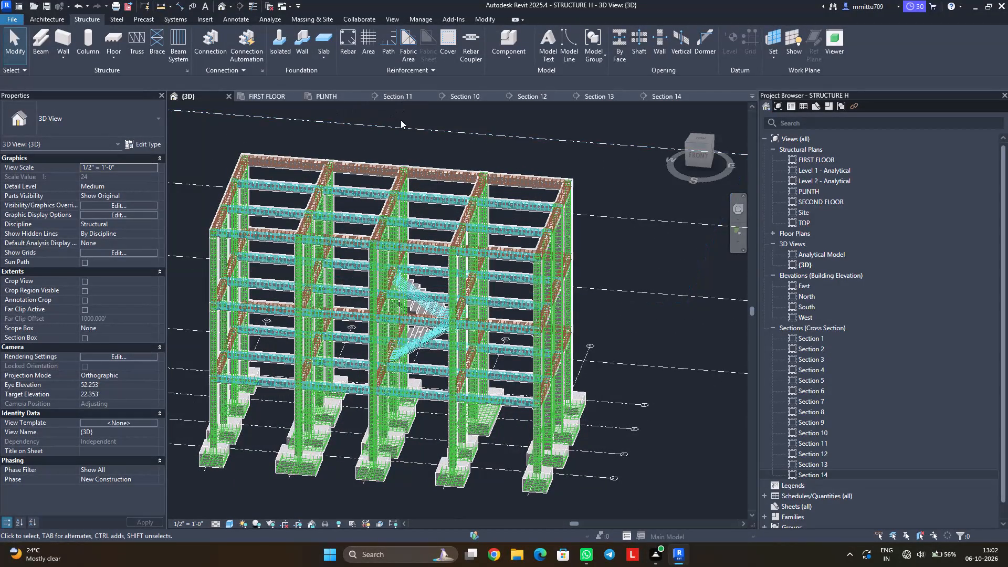
Open the PLINTH structural plan and bring the whole layout of grids A–E and 1–4 into view.
left_click(345, 98)
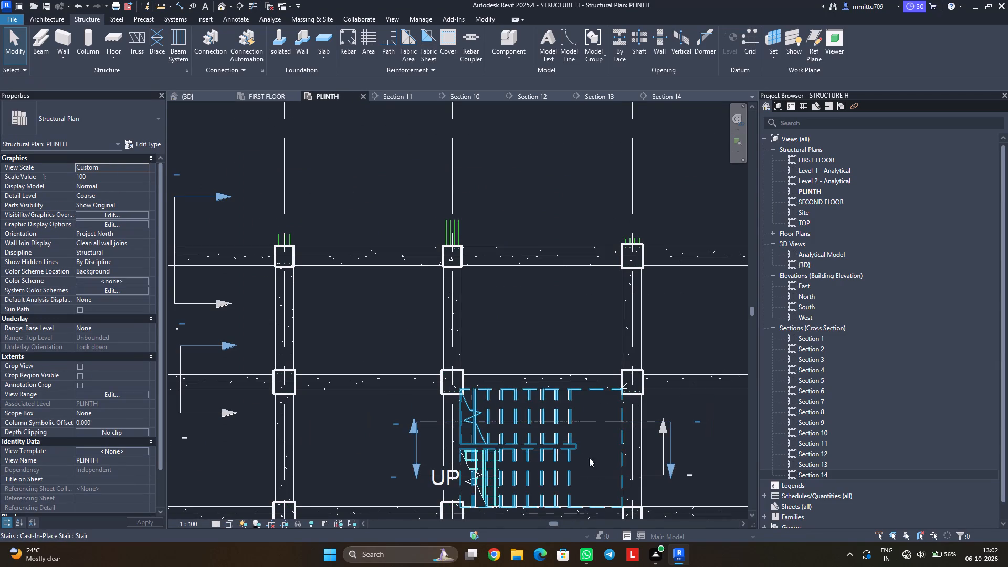
middle_click_drag(587, 461, 510, 356)
scroll(506, 357, "down", 6)
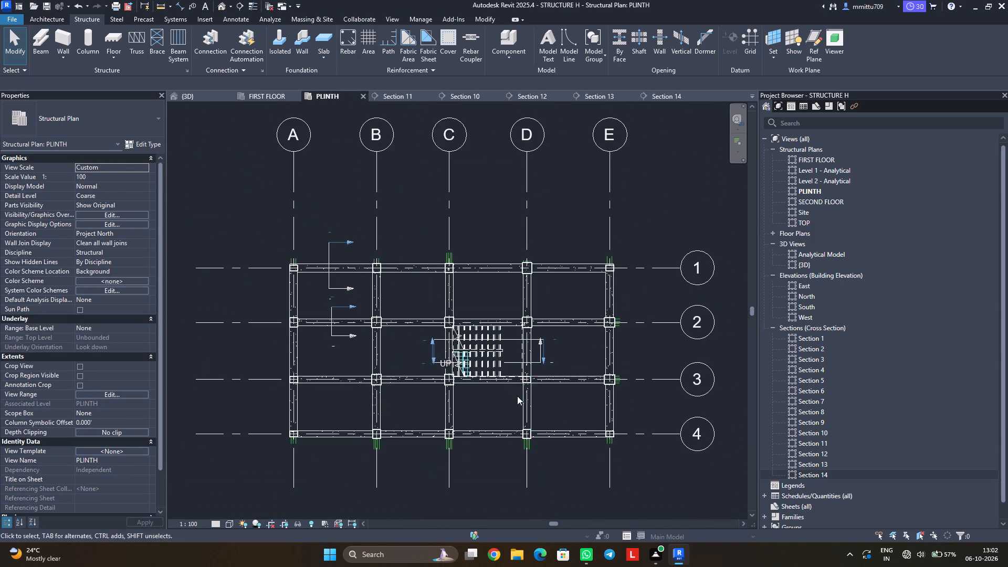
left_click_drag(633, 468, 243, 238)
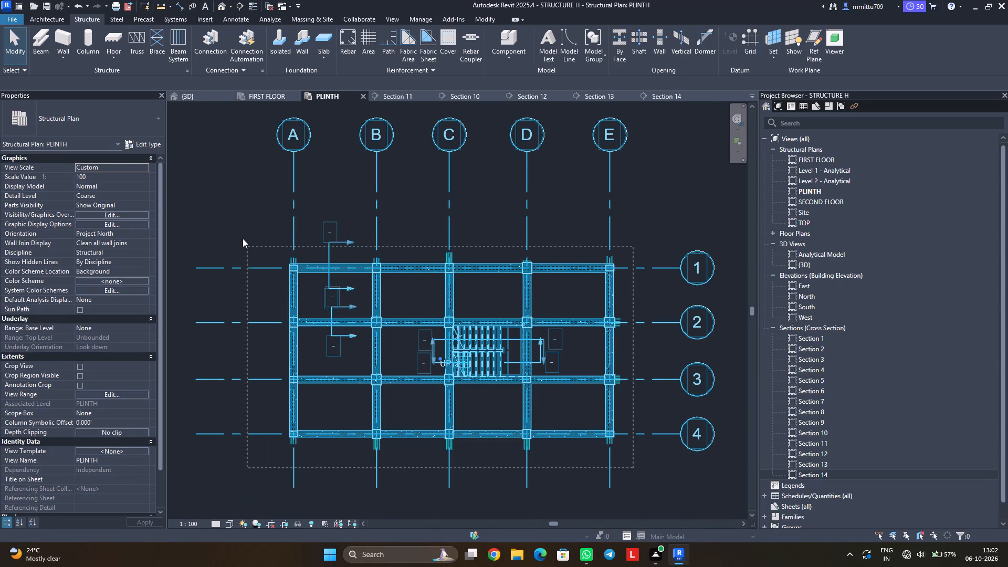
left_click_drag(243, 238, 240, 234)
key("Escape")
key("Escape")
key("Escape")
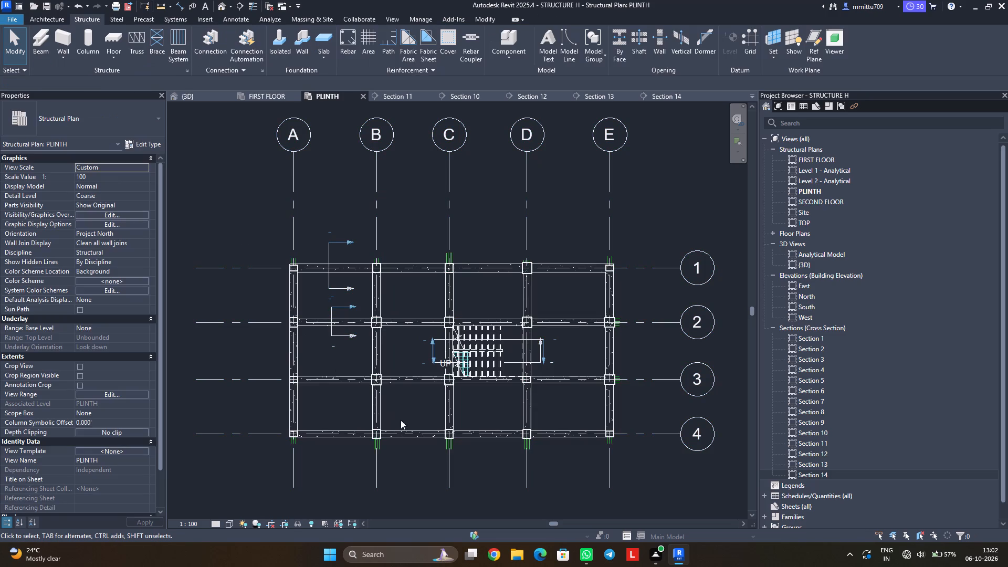
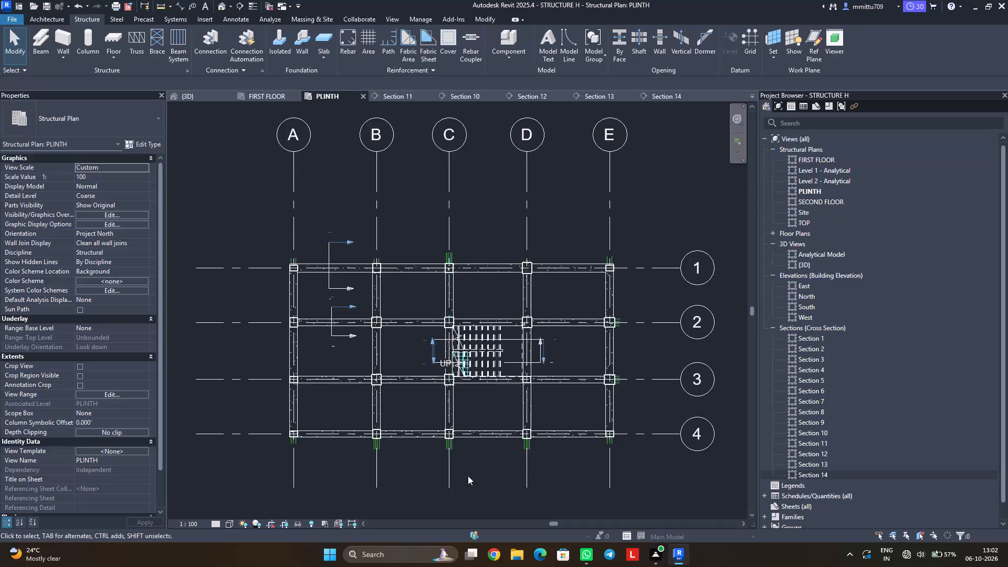
Examine the H16 bar set at the foot of the staircase between grids C and D in the PLINTH plan.
scroll(464, 380, "up", 3)
scroll(464, 380, "down", 2)
scroll(464, 380, "up", 3)
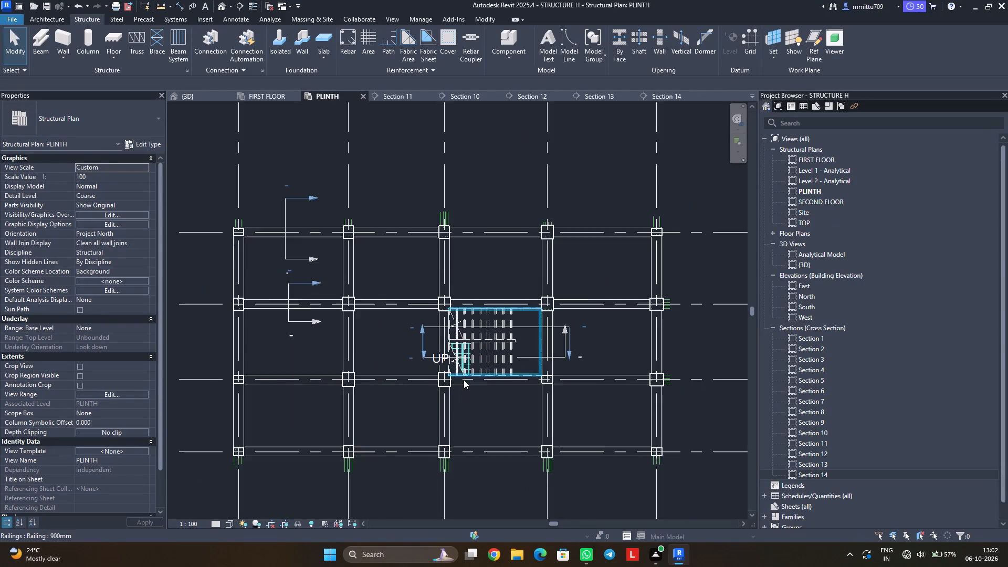
scroll(464, 380, "up", 2)
scroll(464, 380, "down", 1)
scroll(464, 380, "up", 6)
scroll(464, 380, "down", 1)
scroll(464, 380, "up", 1)
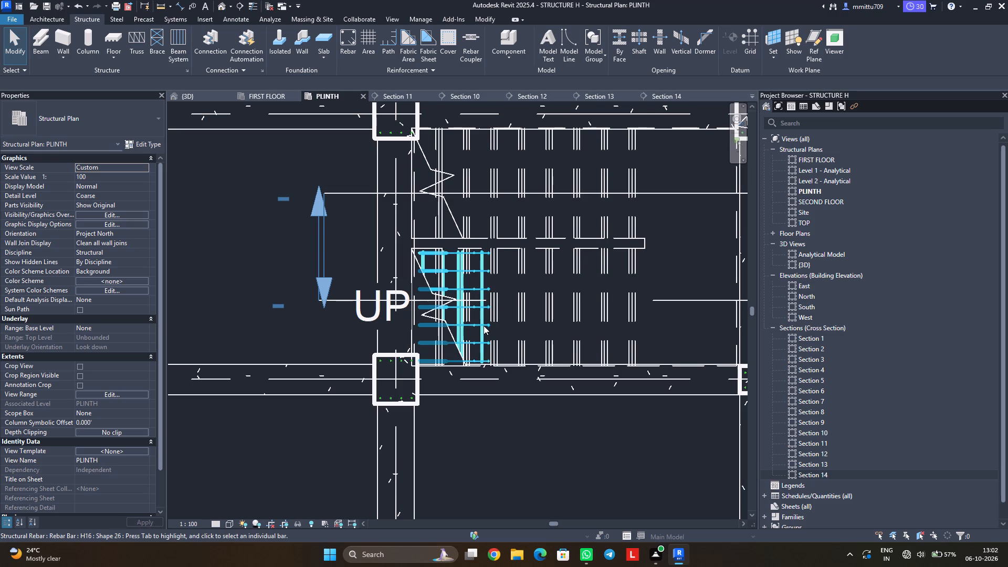
left_click(484, 325)
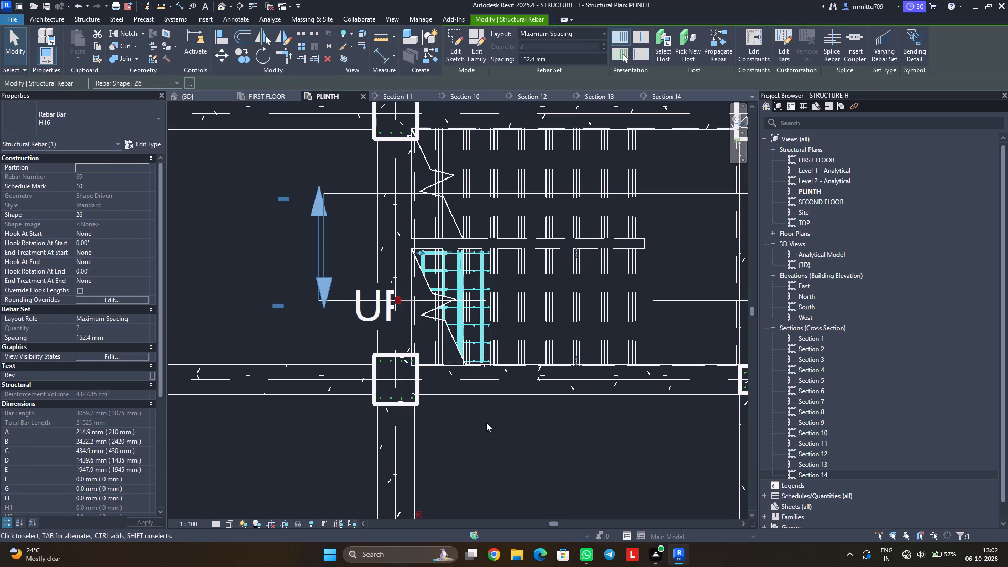
left_click(486, 423)
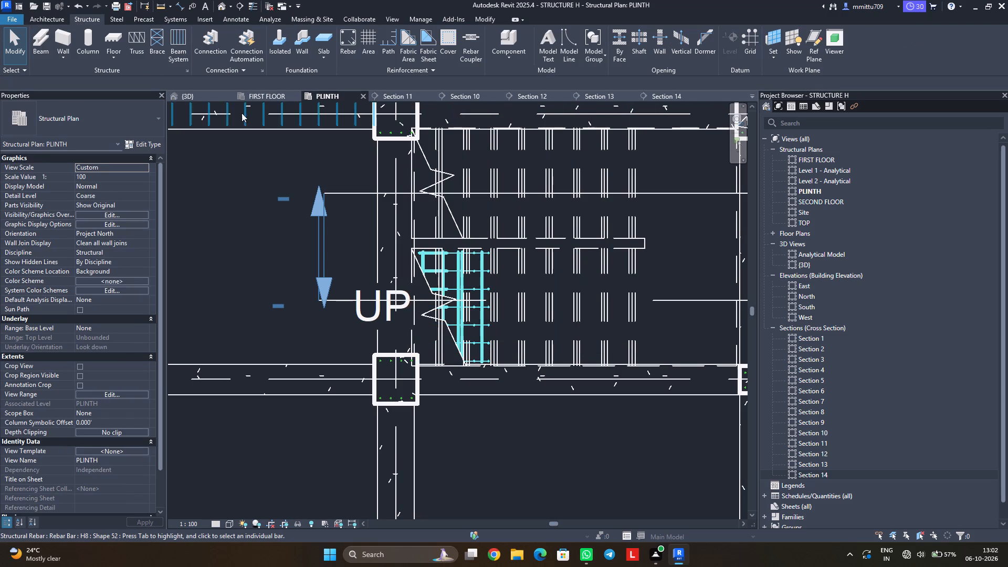
Examine the lower flight's bars up close in the {3D} view and compare them with Section 14.
left_click(199, 100)
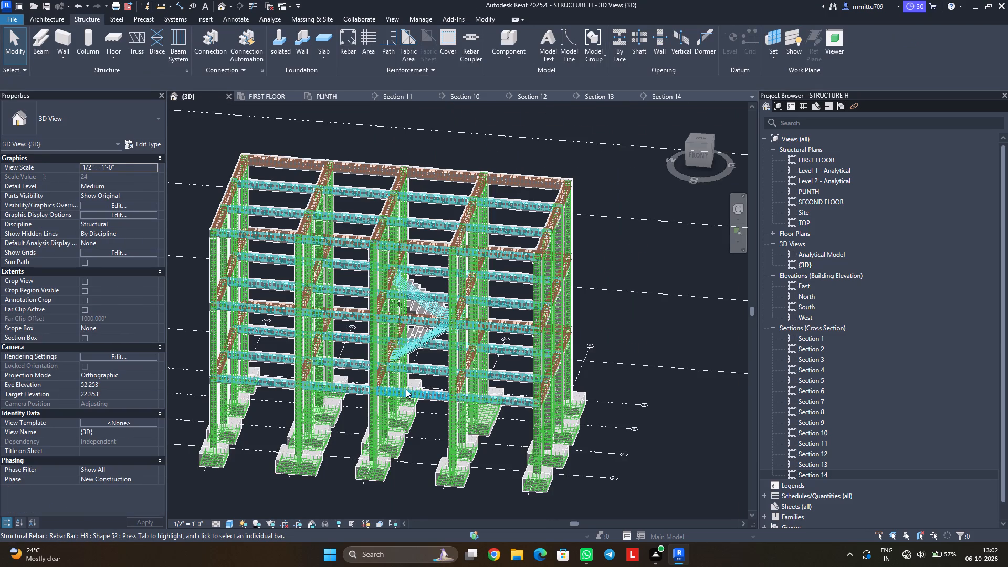
middle_click_drag(406, 384, 419, 447, "shift")
scroll(400, 338, "up", 1)
scroll(400, 338, "down", 1)
scroll(400, 338, "up", 1)
scroll(400, 338, "down", 1)
scroll(400, 338, "up", 2)
scroll(418, 353, "down", 1)
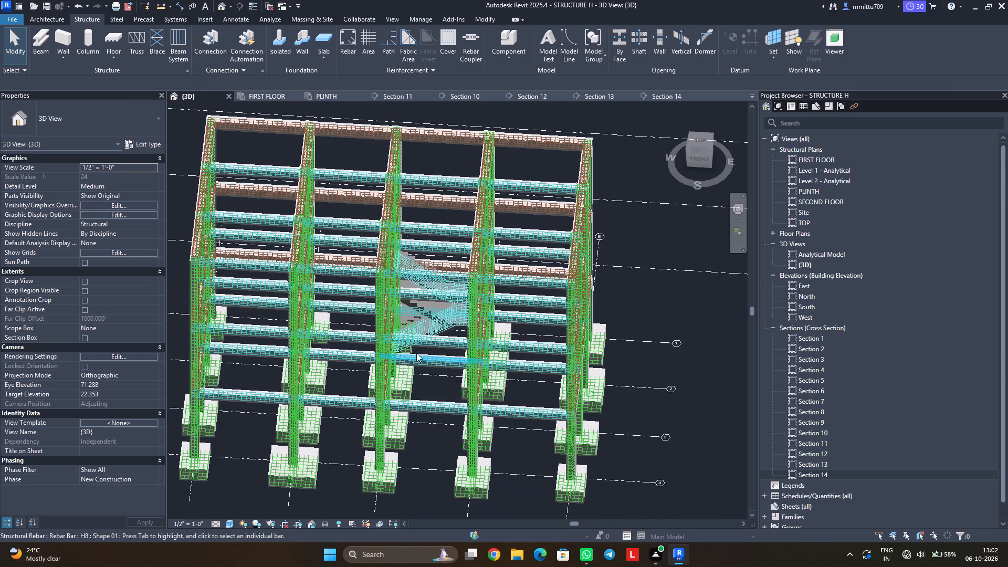
scroll(408, 351, "up", 2)
scroll(408, 351, "down", 1)
scroll(408, 351, "up", 14)
middle_click_drag(409, 351, 443, 412)
scroll(443, 412, "up", 1)
middle_click_drag(414, 373, 425, 290, "shift")
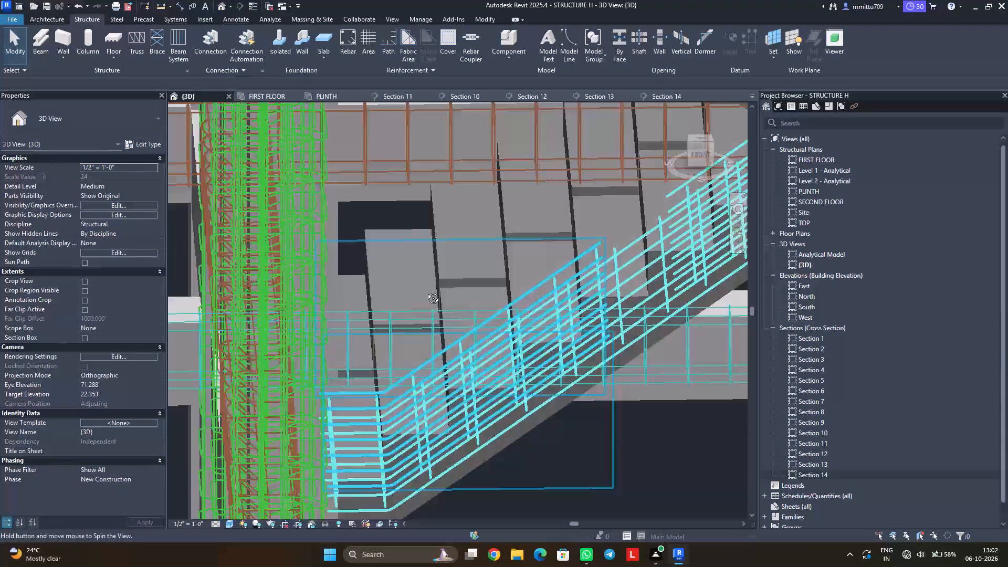
middle_click_drag(425, 290, 422, 236, "shift")
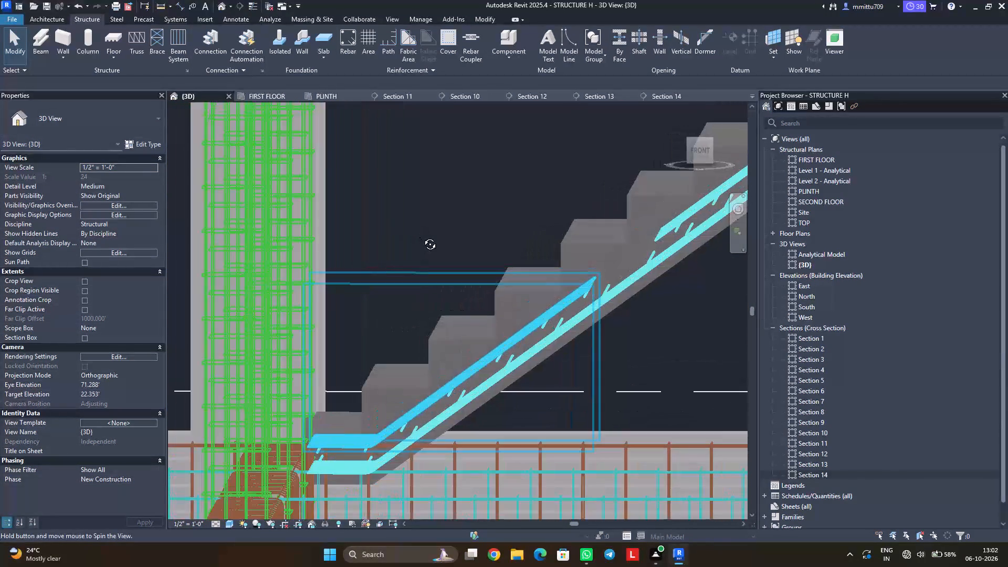
middle_click_drag(422, 236, 431, 289, "shift")
scroll(432, 290, "down", 2)
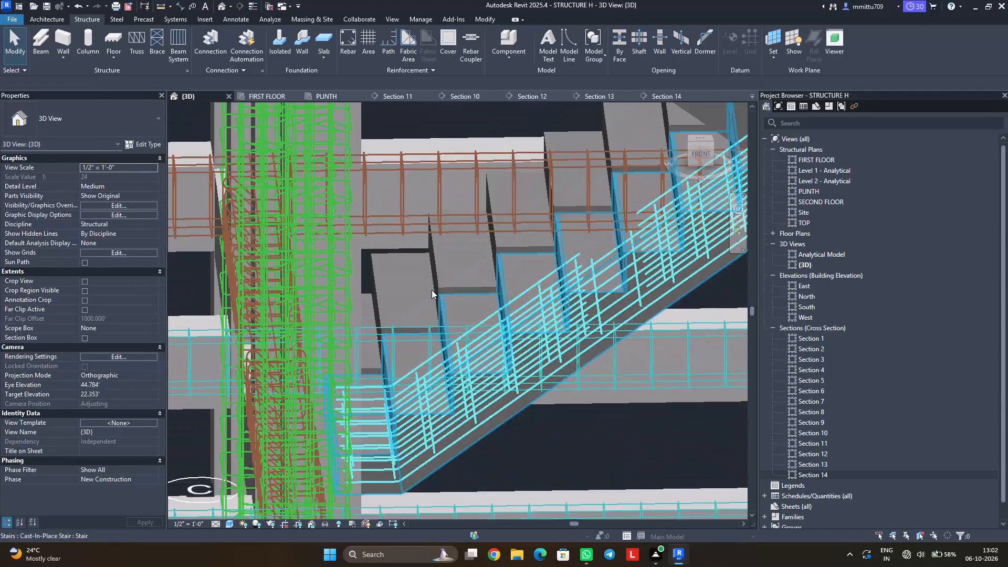
scroll(432, 290, "down", 6)
left_click(677, 96)
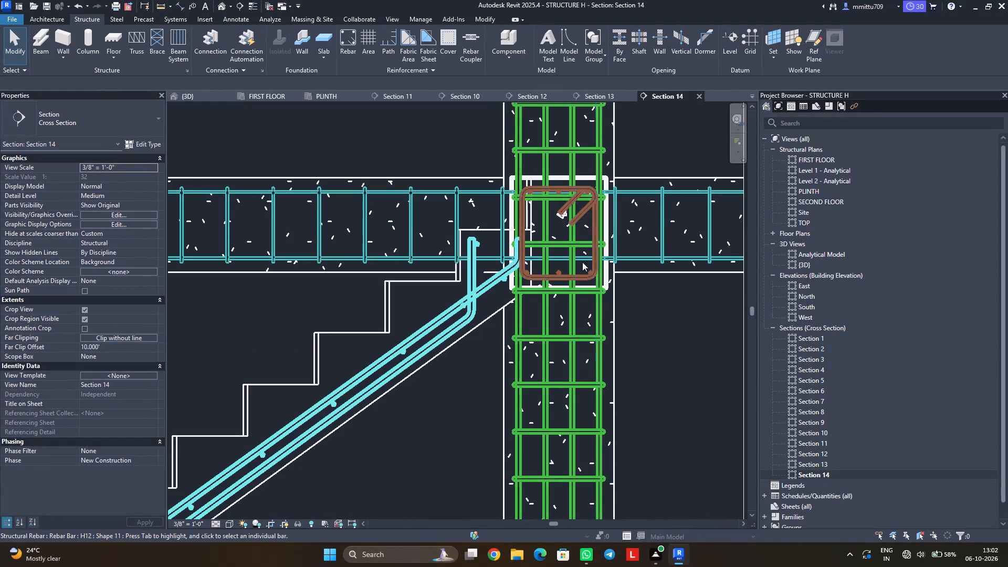
scroll(409, 348, "down", 5)
left_click(205, 99)
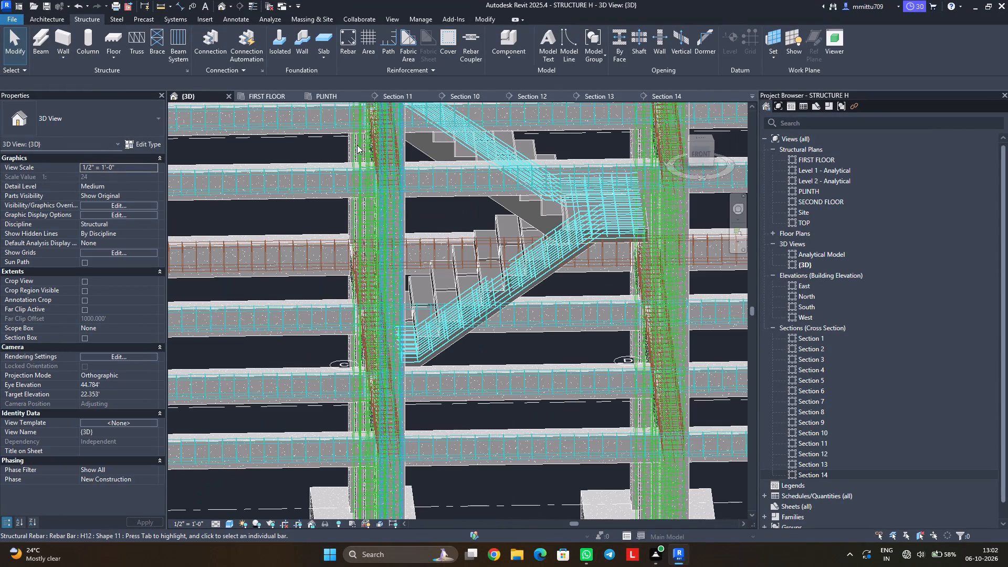
Select all H16 bars from the PLINTH plan and review the views in which they are shown unobscured.
left_click(324, 92)
scroll(423, 382, "down", 2)
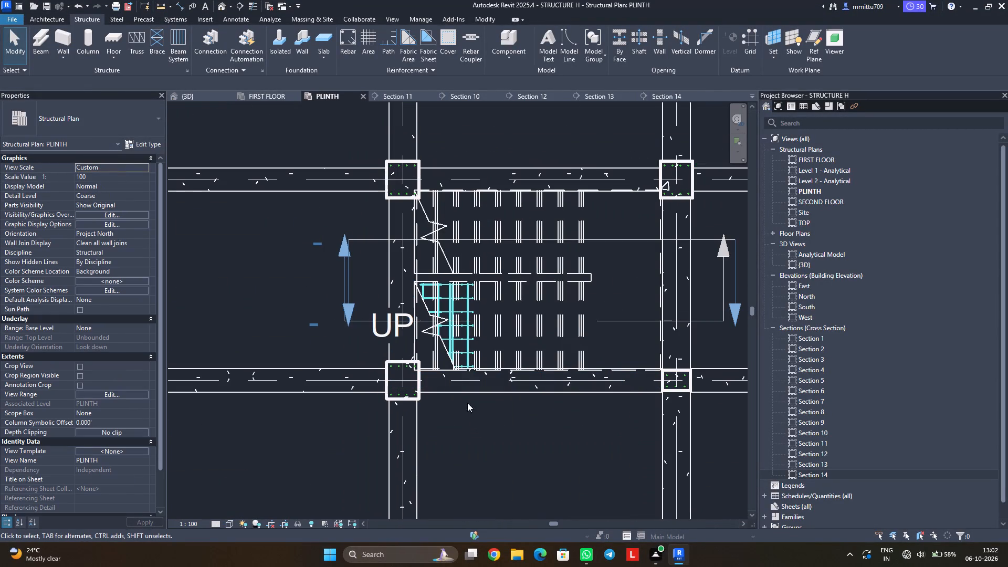
left_click(471, 343)
type("SA")
left_click(132, 359)
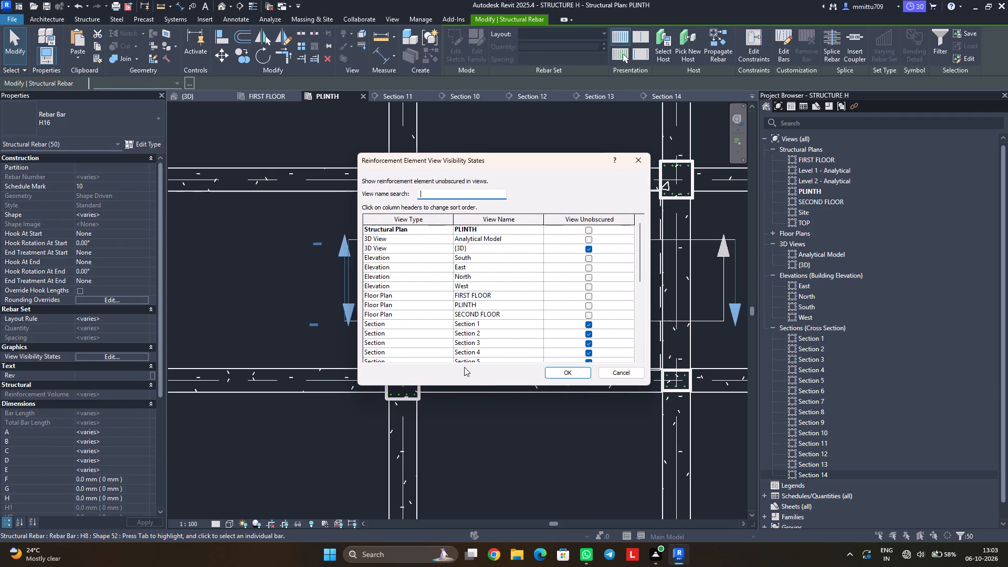
scroll(548, 325, "down", 5)
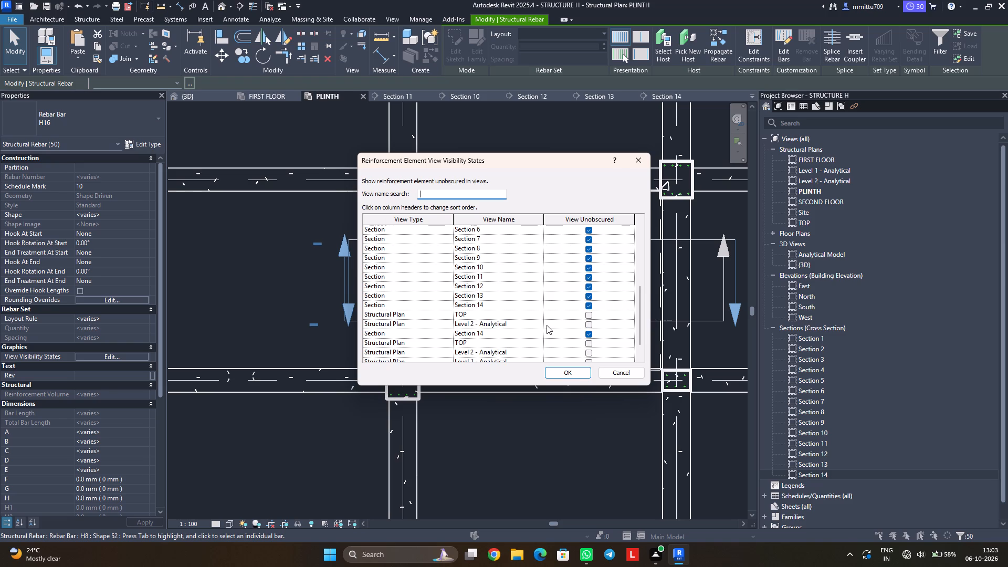
scroll(547, 325, "down", 2)
scroll(547, 325, "up", 3)
scroll(547, 325, "down", 7)
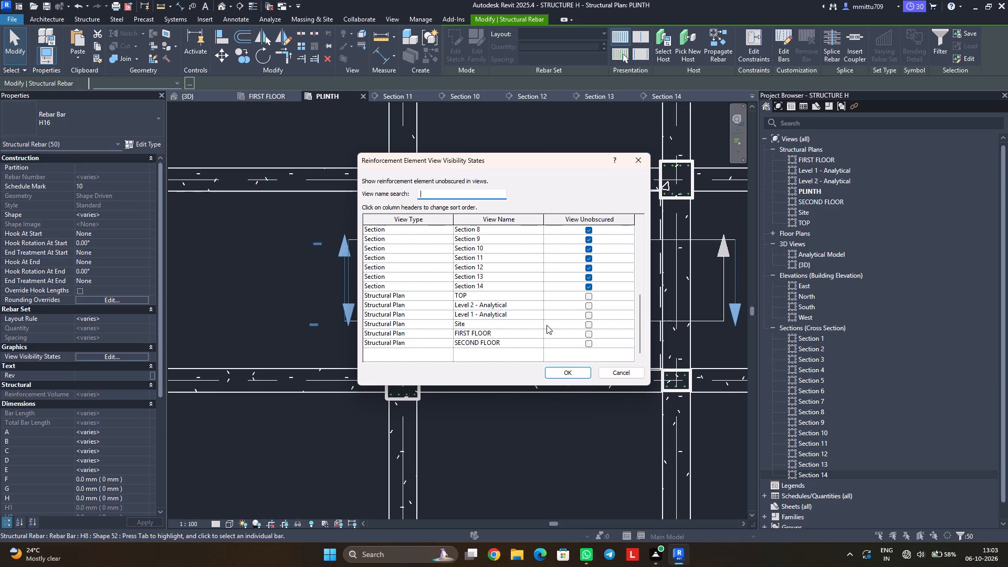
scroll(547, 325, "down", 2)
left_click(575, 373)
left_click(553, 435)
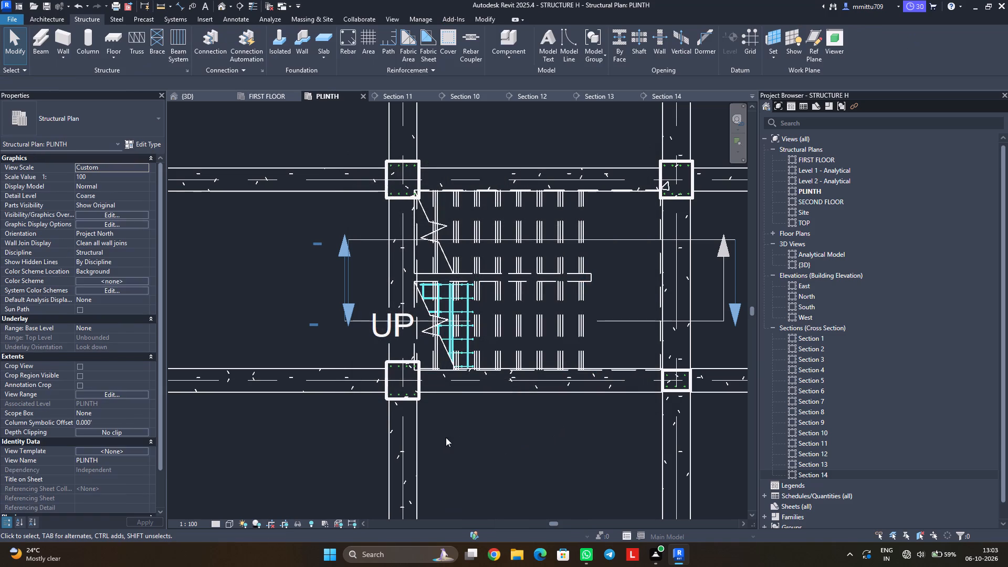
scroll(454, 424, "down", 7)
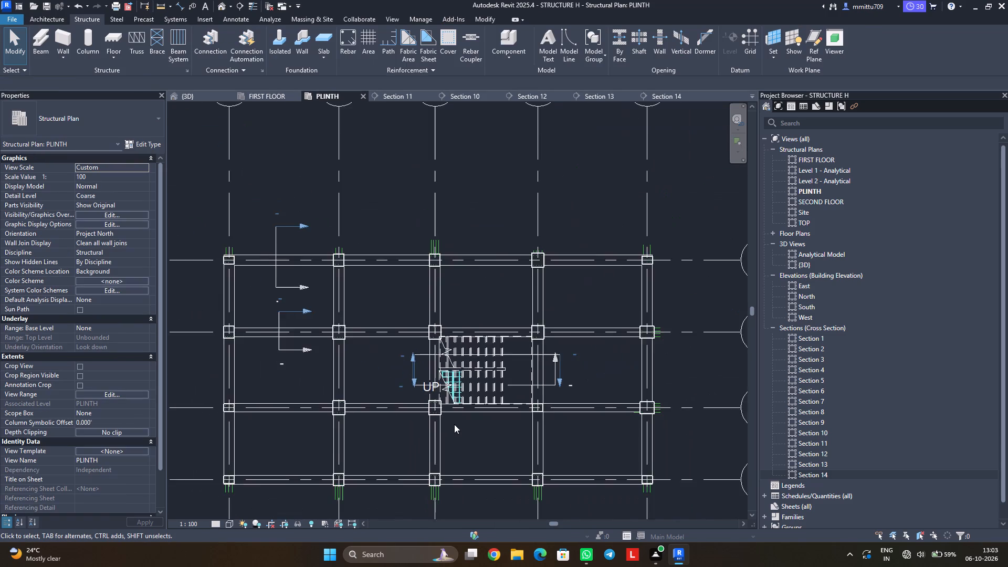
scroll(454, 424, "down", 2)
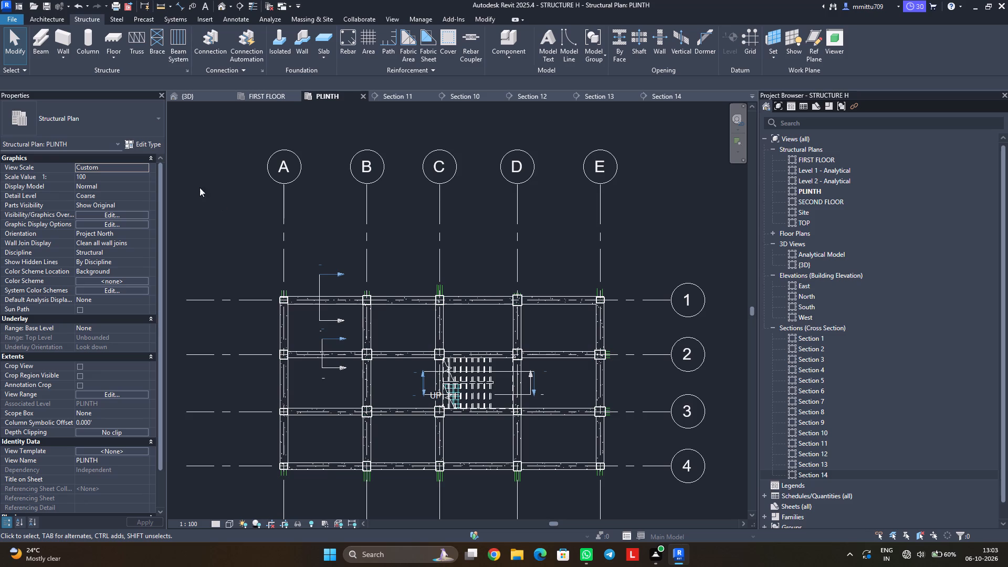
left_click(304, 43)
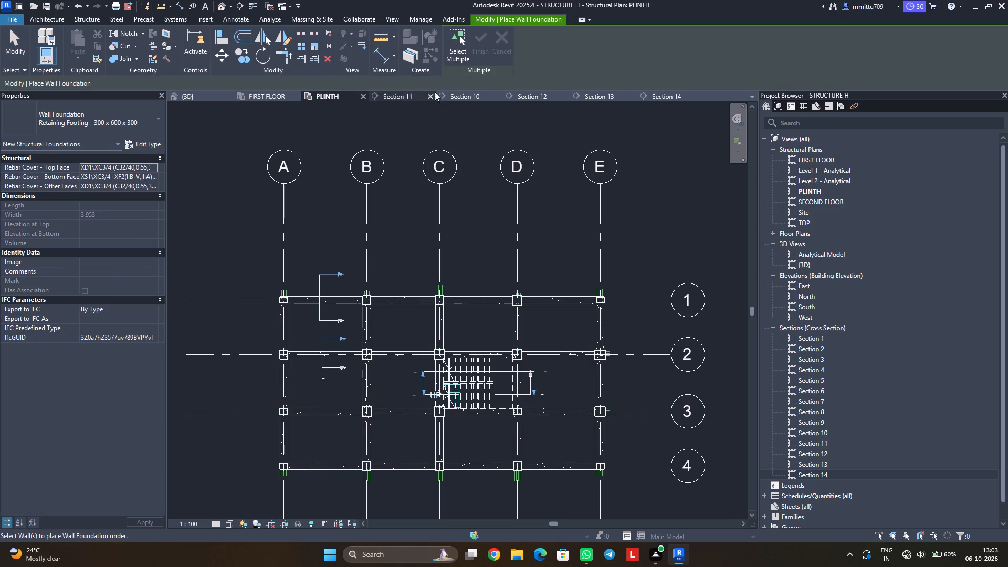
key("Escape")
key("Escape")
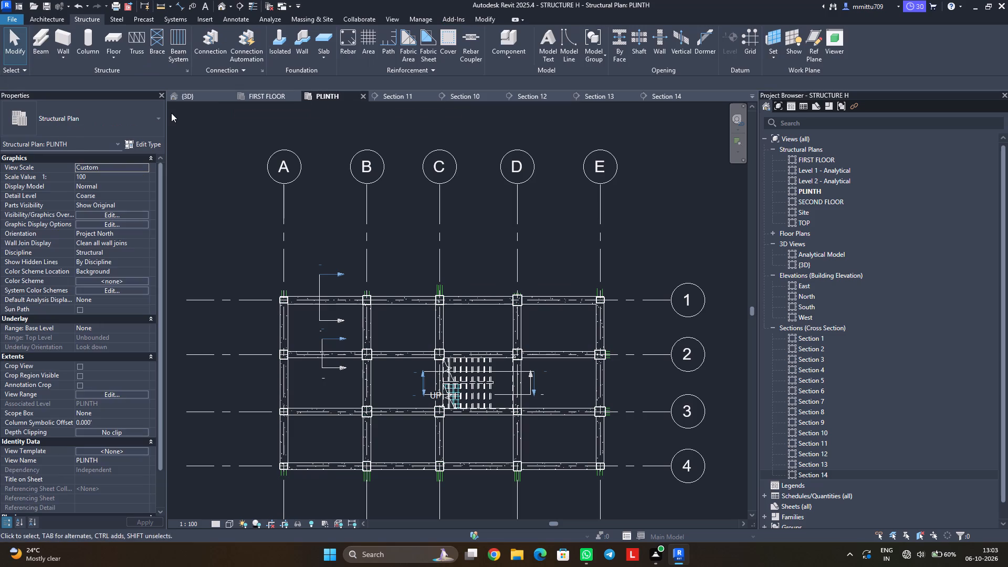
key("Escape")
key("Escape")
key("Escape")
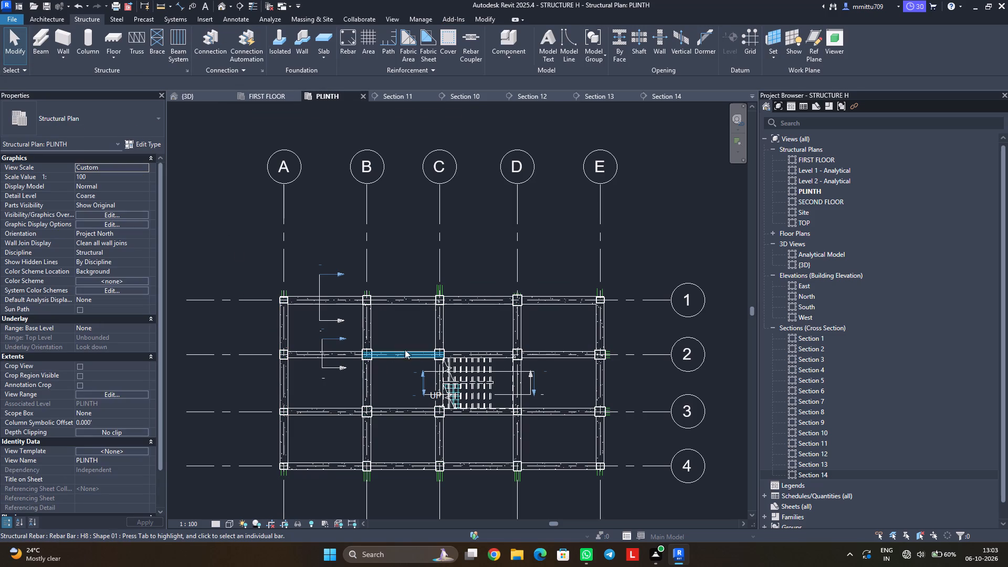
Copy the cast-in-place staircase in the PLINTH plan and paste it aligned to the FIRST FLOOR level.
scroll(377, 355, "up", 3)
scroll(377, 355, "down", 1)
scroll(377, 355, "up", 1)
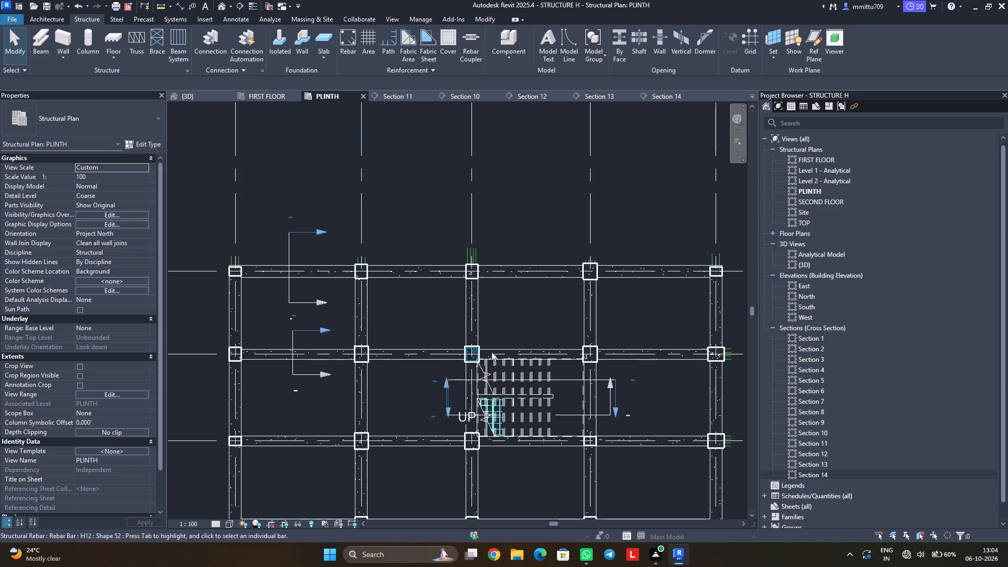
left_click(523, 418)
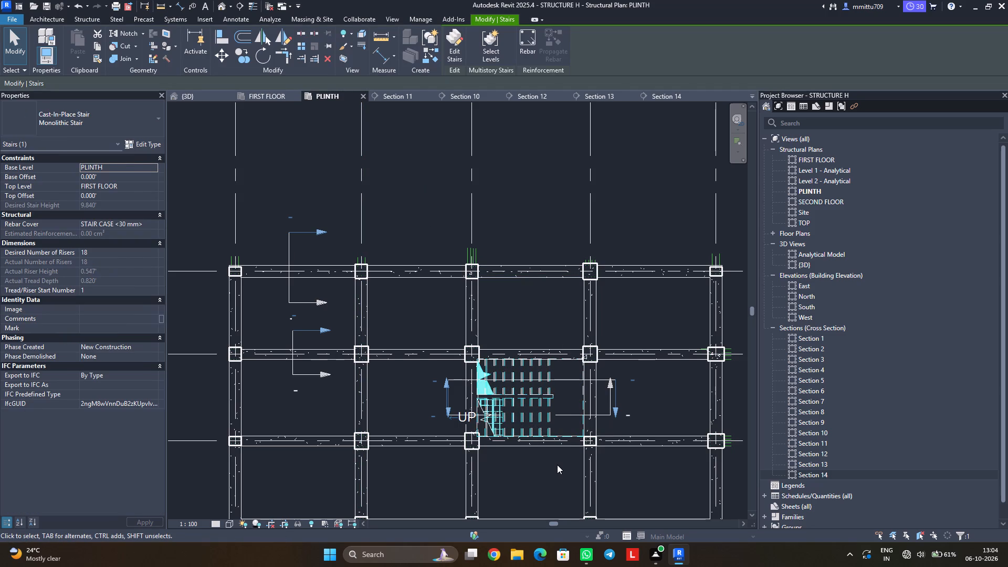
key("Escape")
key("Escape")
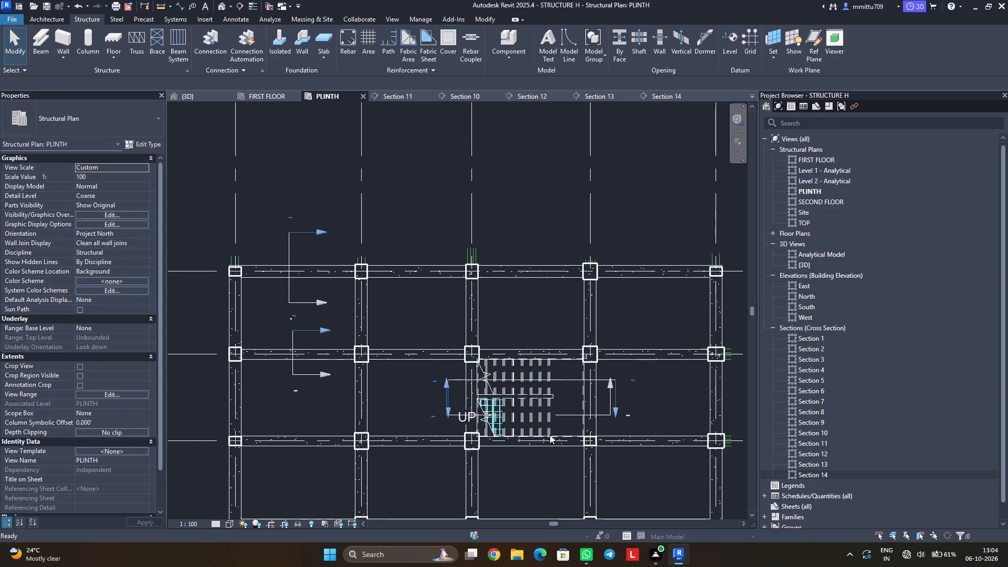
scroll(550, 434, "down", 3)
middle_click_drag(544, 426, 516, 383)
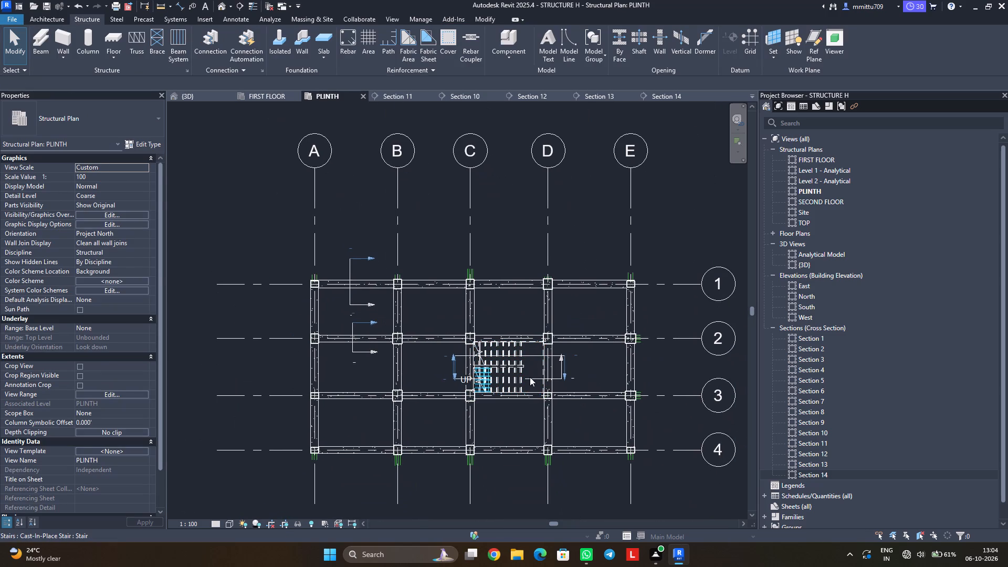
left_click(528, 375)
left_click(98, 50)
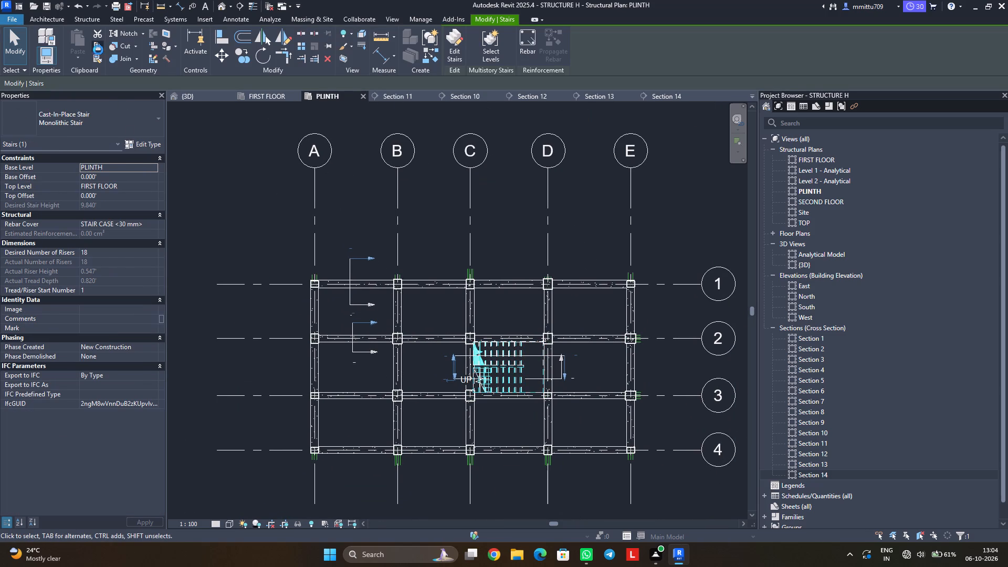
left_click(82, 59)
left_click(106, 92)
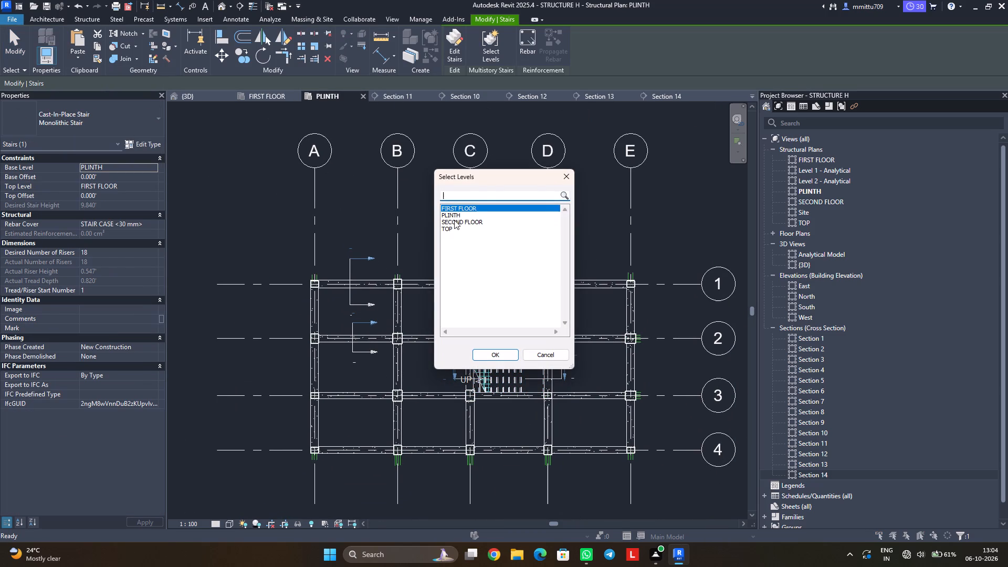
left_click(505, 356)
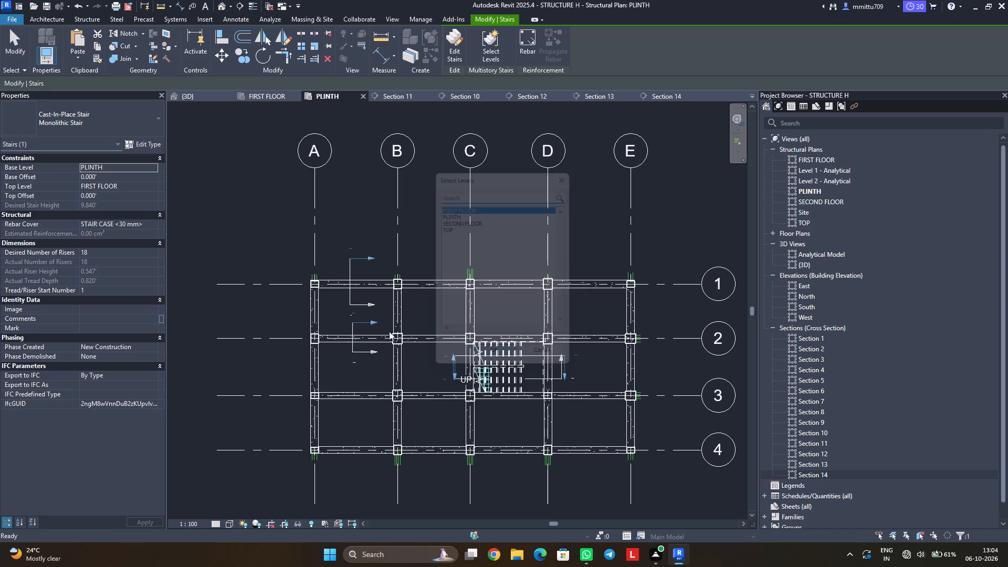
left_click(265, 238)
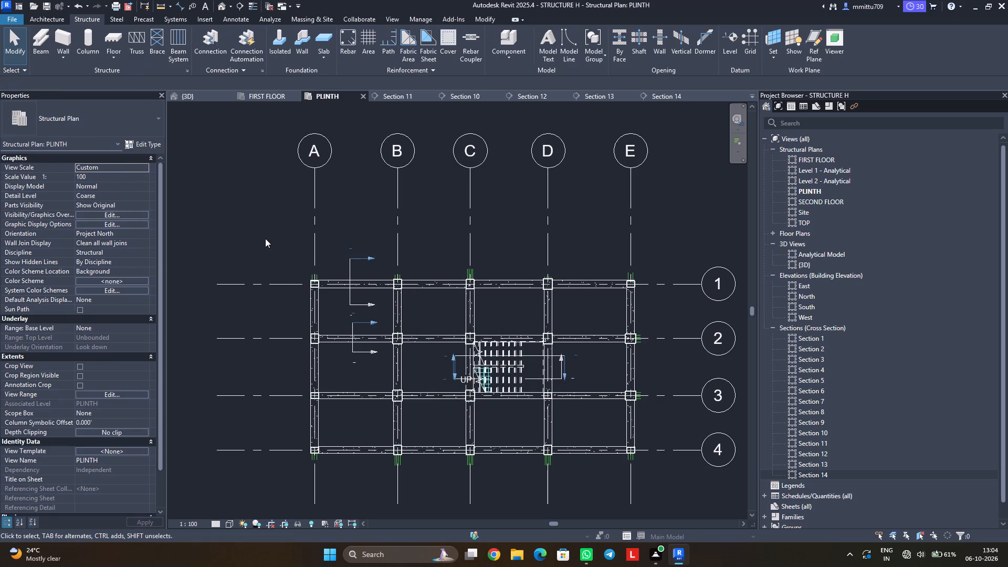
Examine the pasted upper staircase above the reinforced one in the {3D} view.
left_click(206, 100)
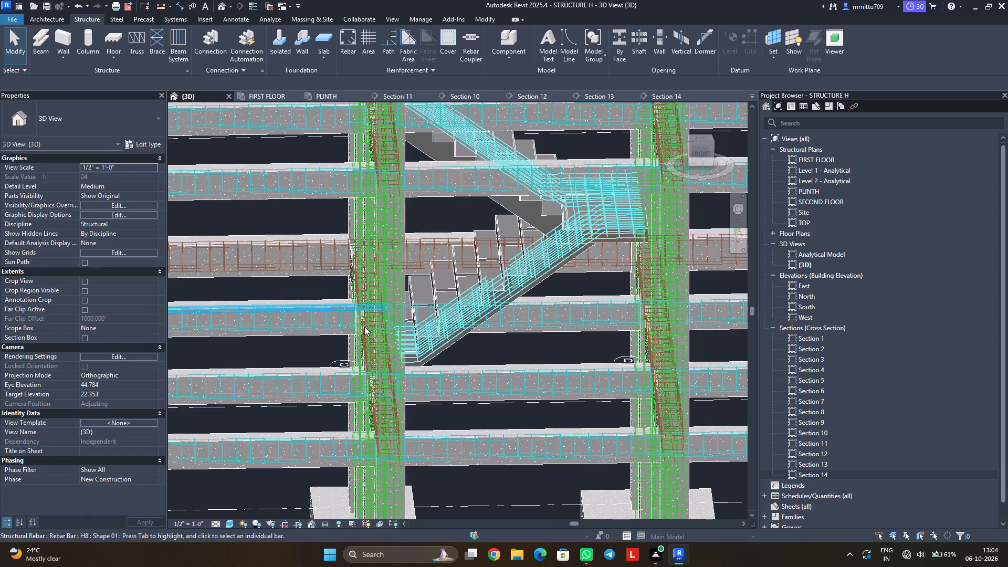
scroll(419, 360, "down", 6)
middle_click_drag(415, 345, 425, 415)
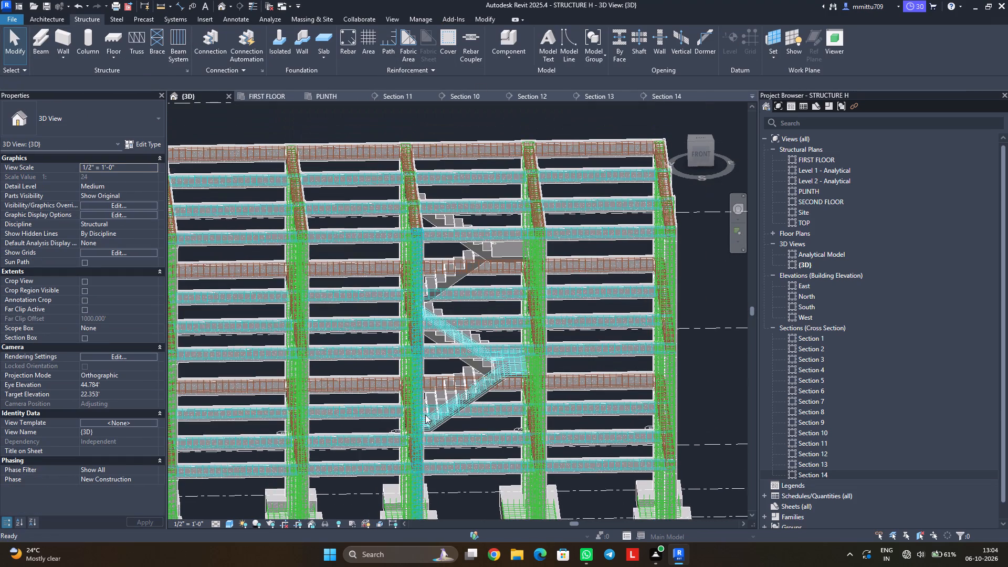
middle_click_drag(423, 403, 416, 366)
scroll(502, 371, "up", 7)
scroll(505, 365, "down", 1)
scroll(505, 365, "up", 1)
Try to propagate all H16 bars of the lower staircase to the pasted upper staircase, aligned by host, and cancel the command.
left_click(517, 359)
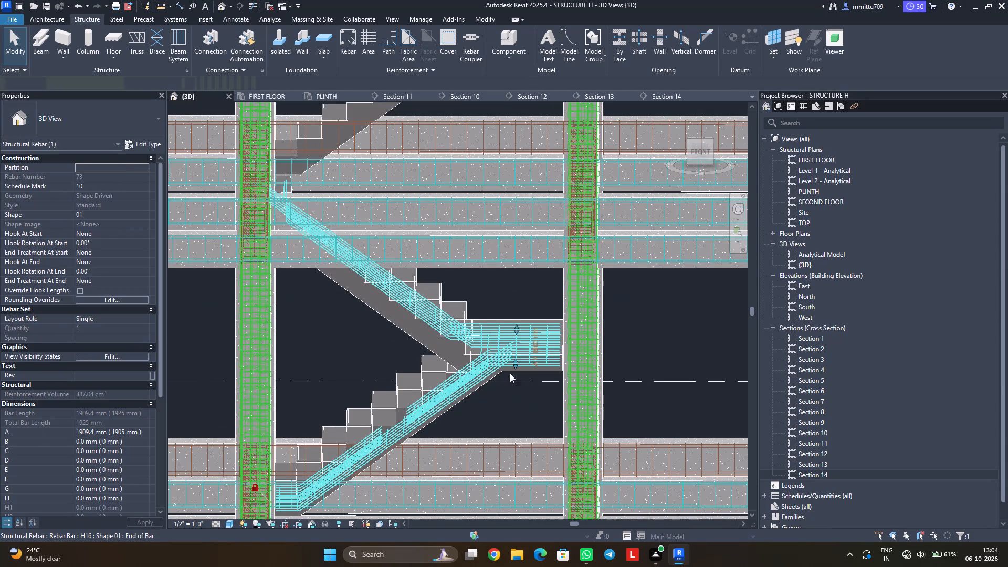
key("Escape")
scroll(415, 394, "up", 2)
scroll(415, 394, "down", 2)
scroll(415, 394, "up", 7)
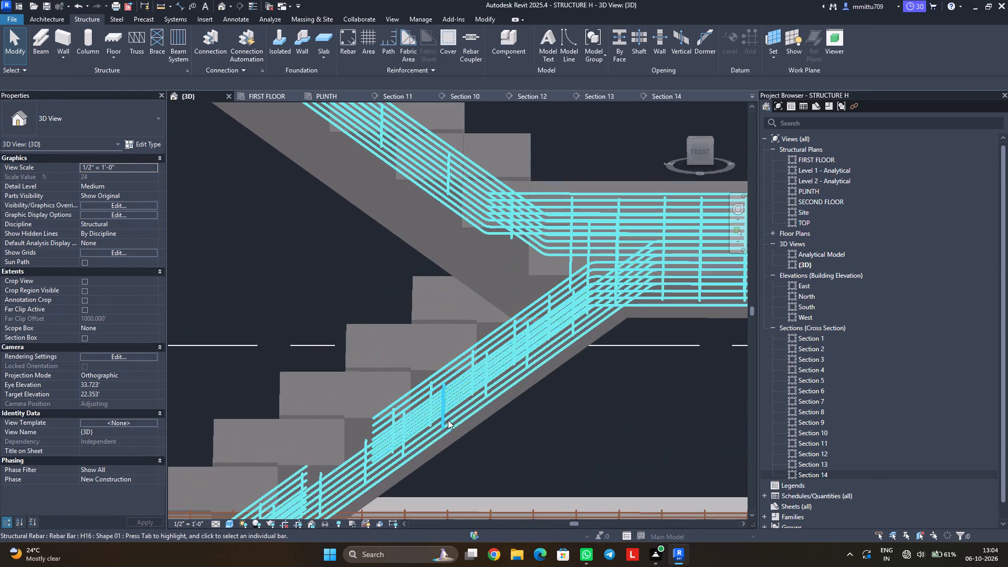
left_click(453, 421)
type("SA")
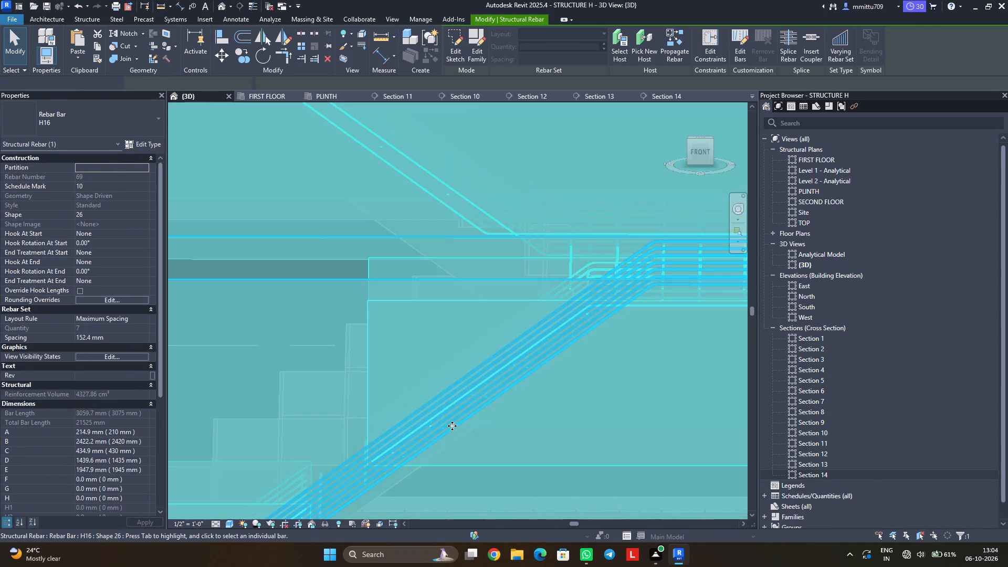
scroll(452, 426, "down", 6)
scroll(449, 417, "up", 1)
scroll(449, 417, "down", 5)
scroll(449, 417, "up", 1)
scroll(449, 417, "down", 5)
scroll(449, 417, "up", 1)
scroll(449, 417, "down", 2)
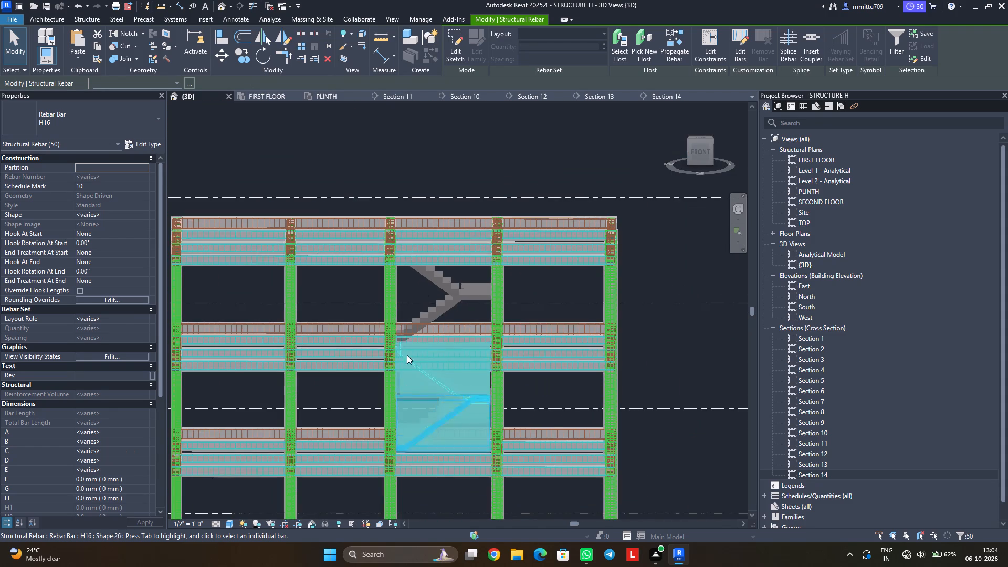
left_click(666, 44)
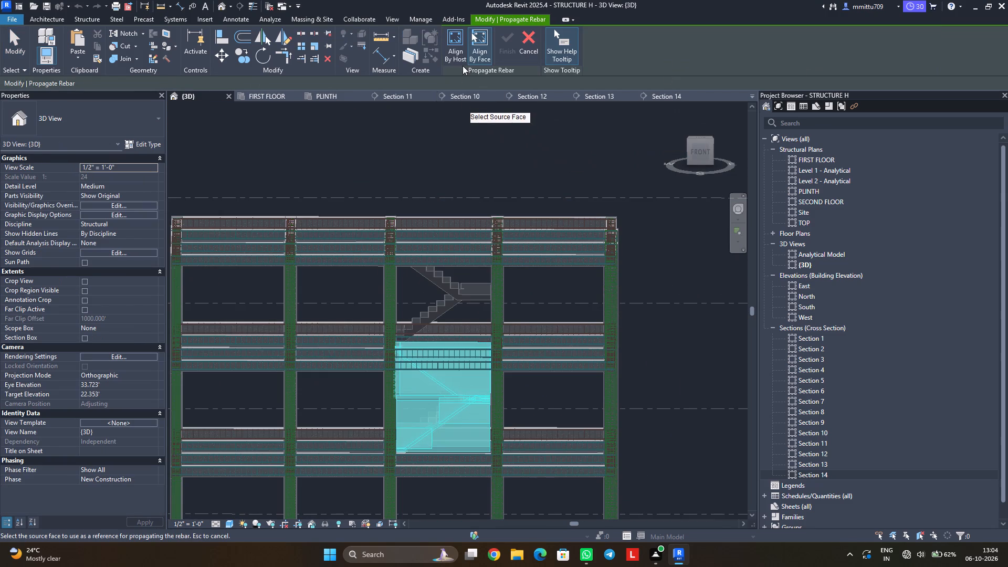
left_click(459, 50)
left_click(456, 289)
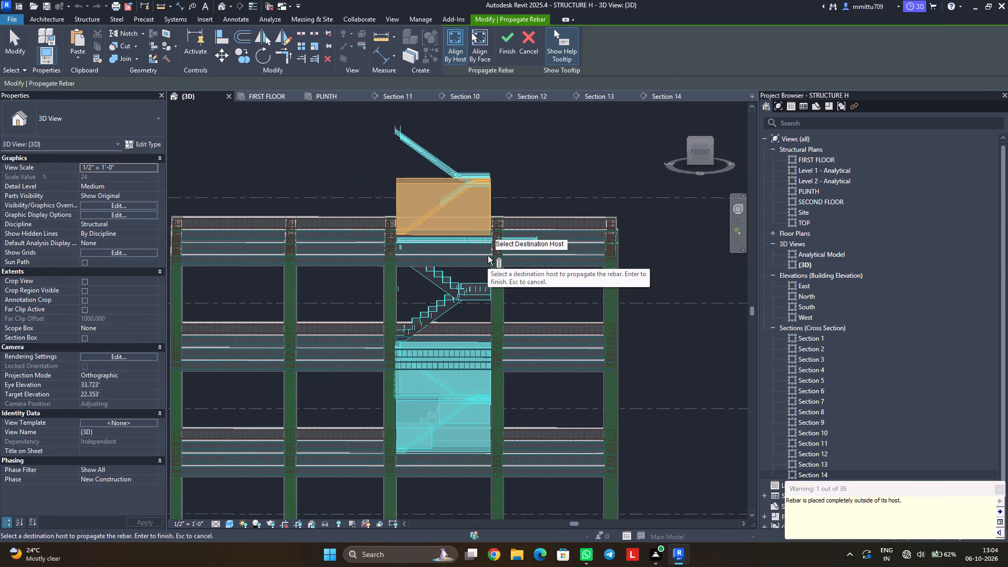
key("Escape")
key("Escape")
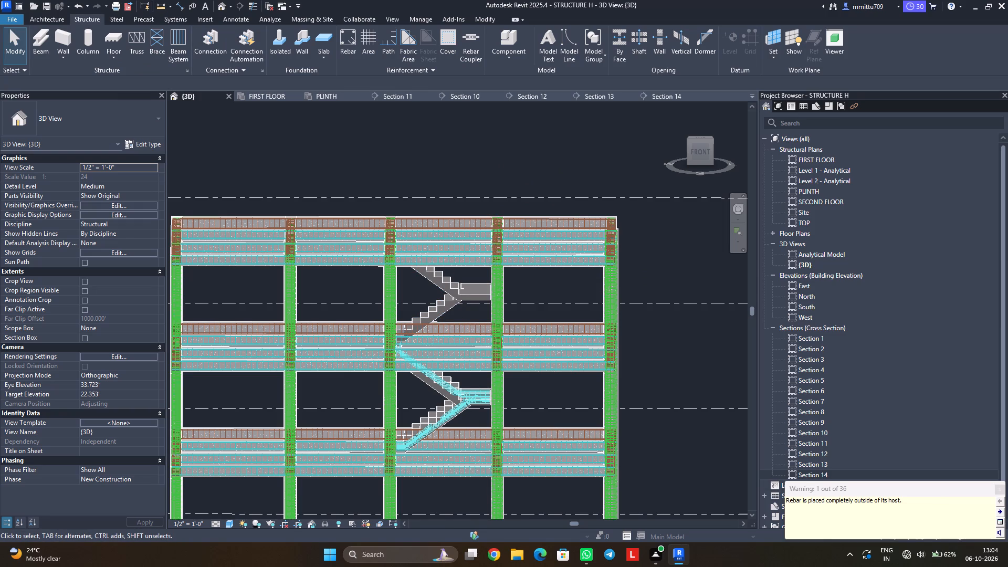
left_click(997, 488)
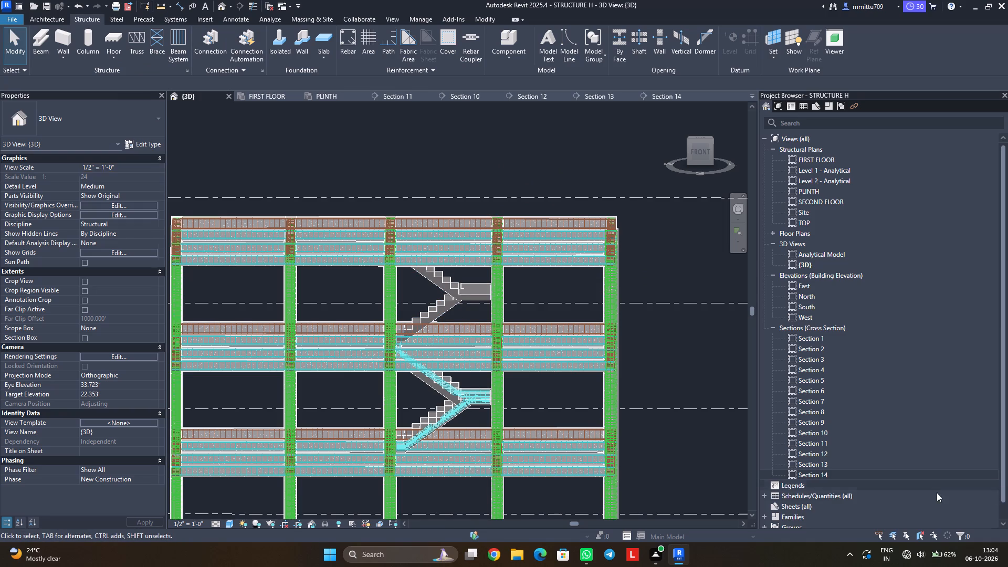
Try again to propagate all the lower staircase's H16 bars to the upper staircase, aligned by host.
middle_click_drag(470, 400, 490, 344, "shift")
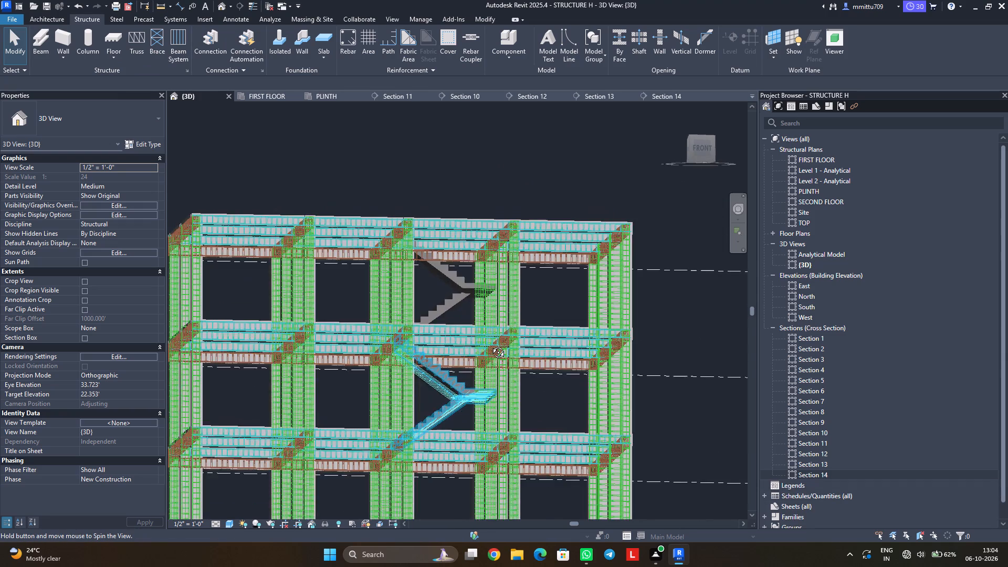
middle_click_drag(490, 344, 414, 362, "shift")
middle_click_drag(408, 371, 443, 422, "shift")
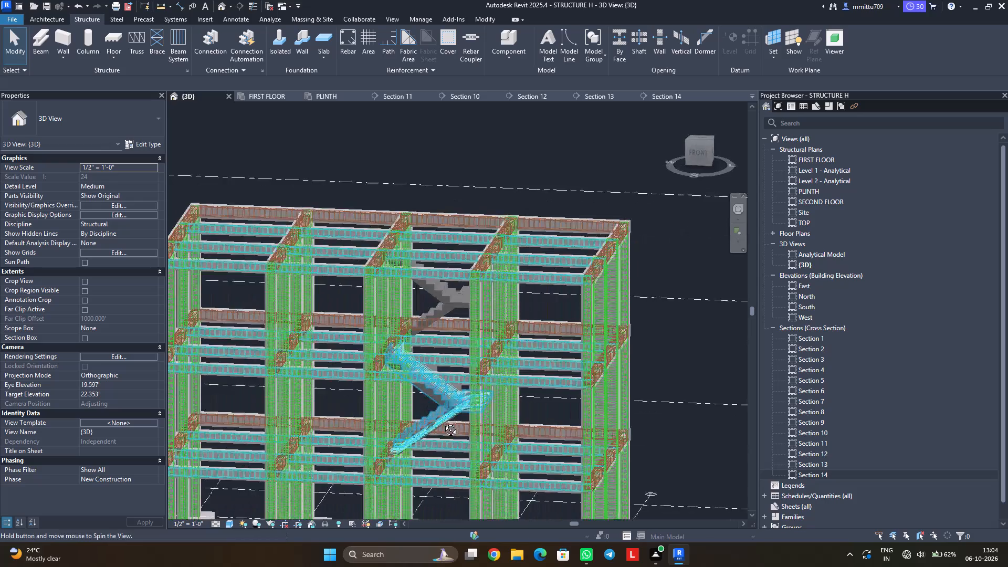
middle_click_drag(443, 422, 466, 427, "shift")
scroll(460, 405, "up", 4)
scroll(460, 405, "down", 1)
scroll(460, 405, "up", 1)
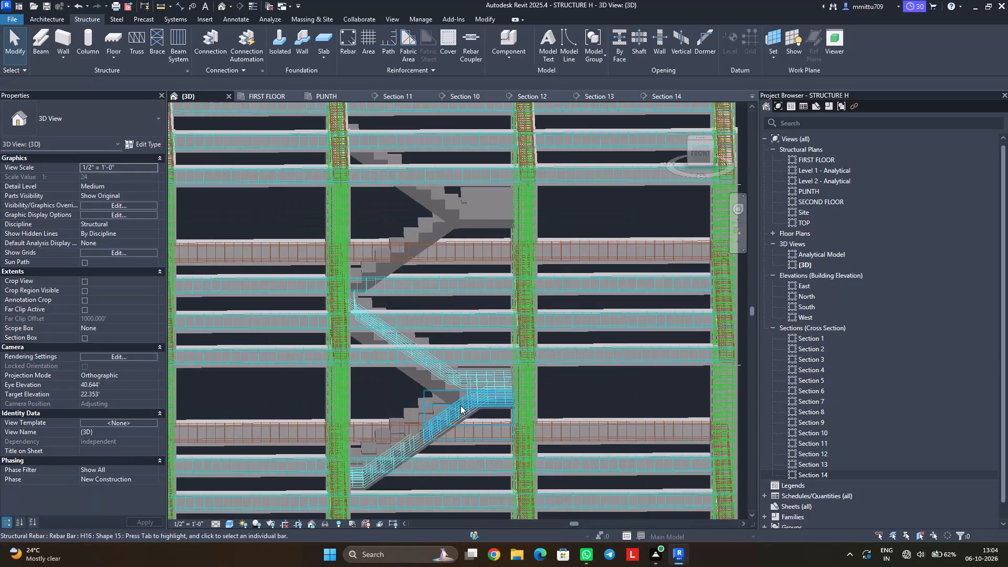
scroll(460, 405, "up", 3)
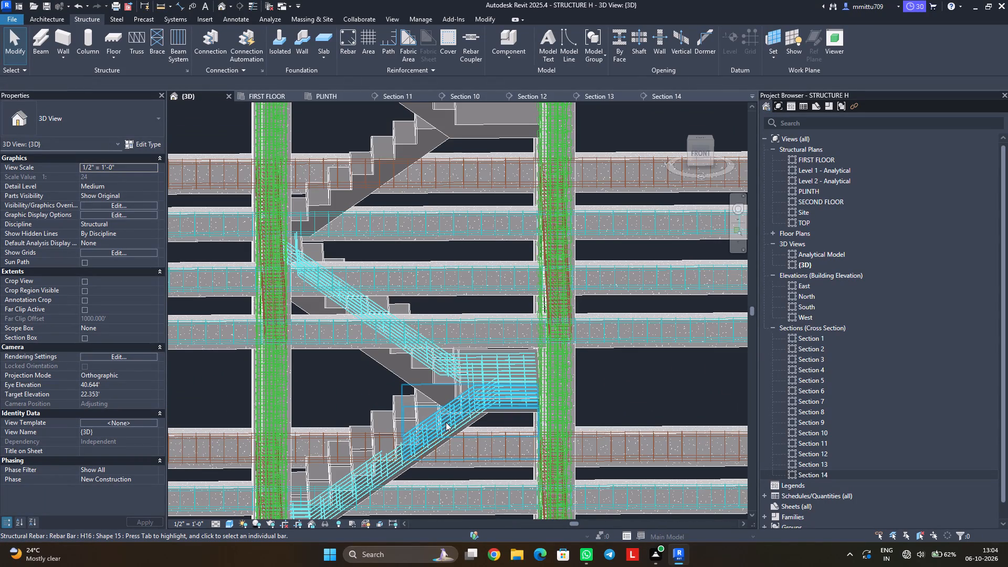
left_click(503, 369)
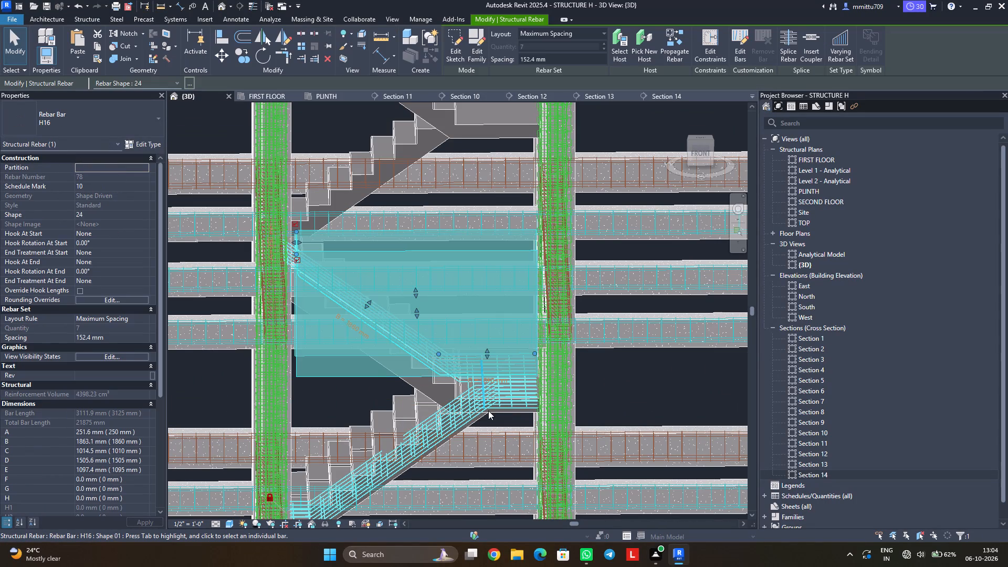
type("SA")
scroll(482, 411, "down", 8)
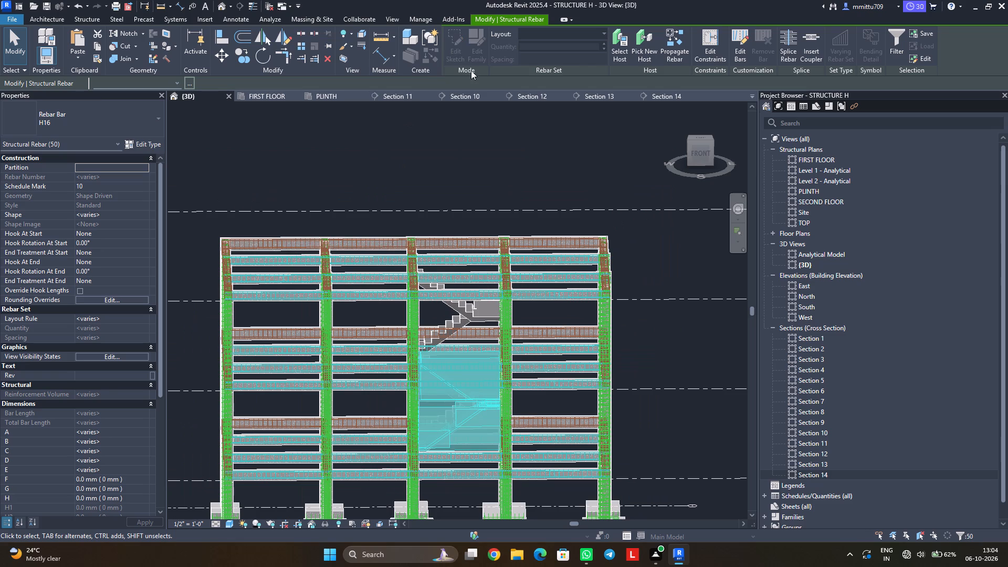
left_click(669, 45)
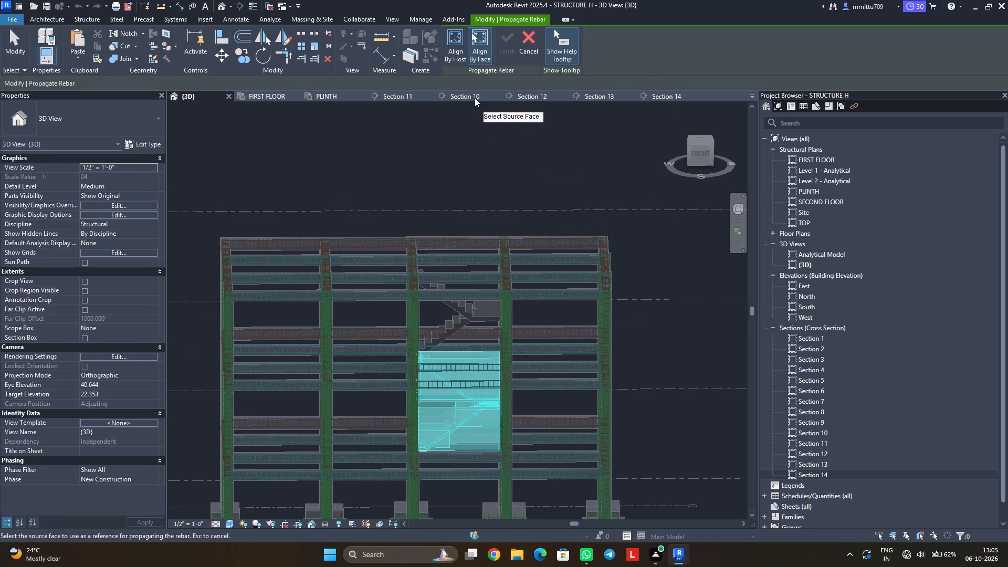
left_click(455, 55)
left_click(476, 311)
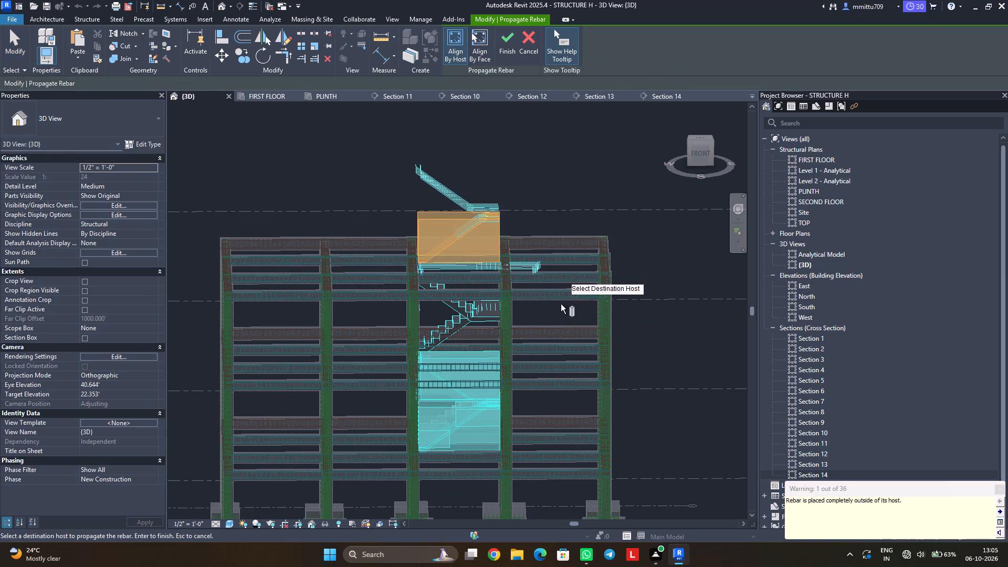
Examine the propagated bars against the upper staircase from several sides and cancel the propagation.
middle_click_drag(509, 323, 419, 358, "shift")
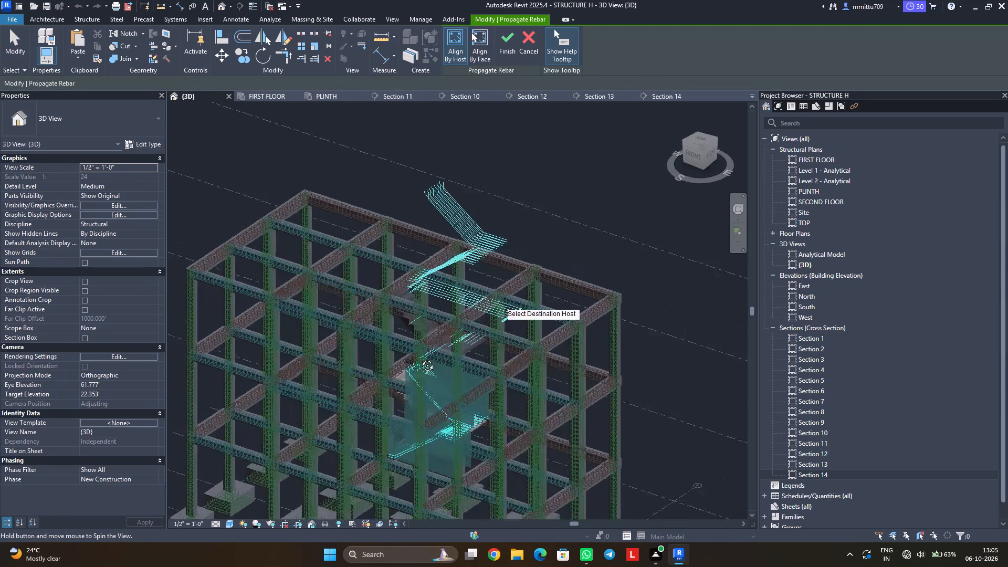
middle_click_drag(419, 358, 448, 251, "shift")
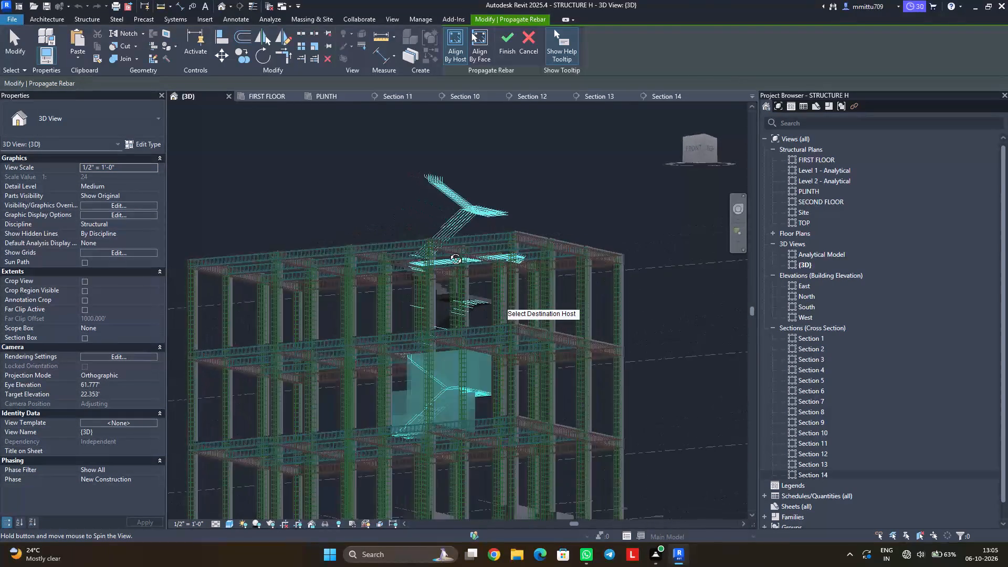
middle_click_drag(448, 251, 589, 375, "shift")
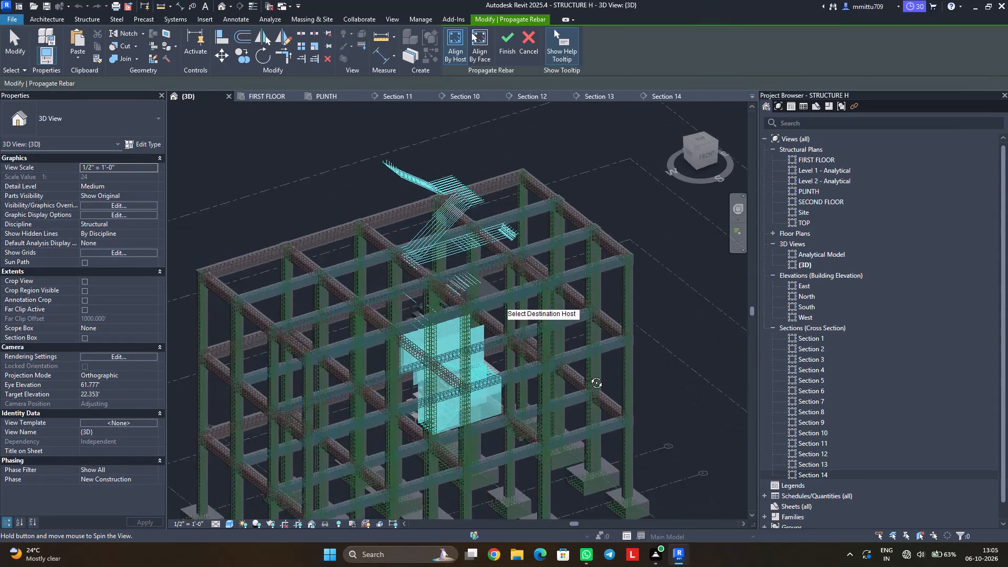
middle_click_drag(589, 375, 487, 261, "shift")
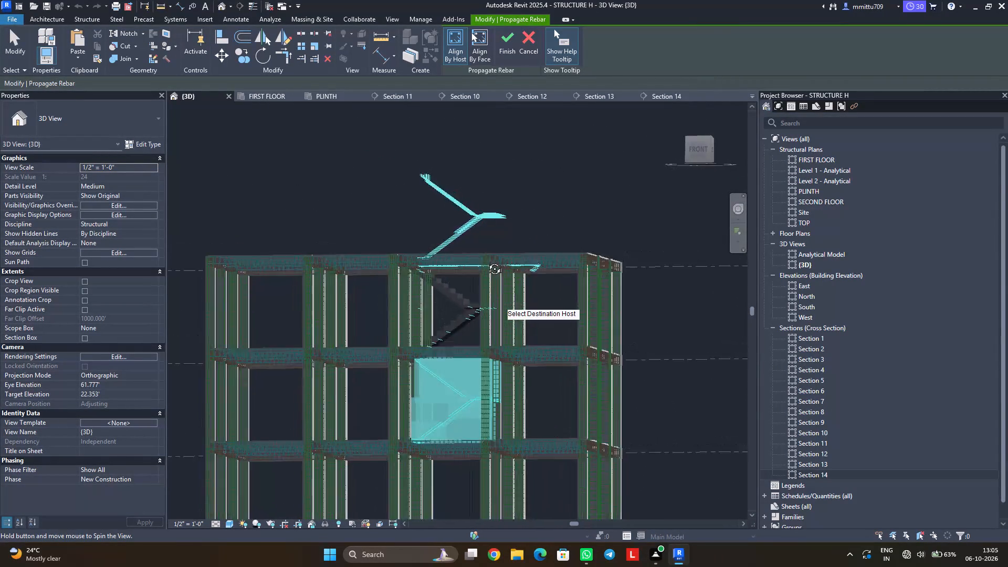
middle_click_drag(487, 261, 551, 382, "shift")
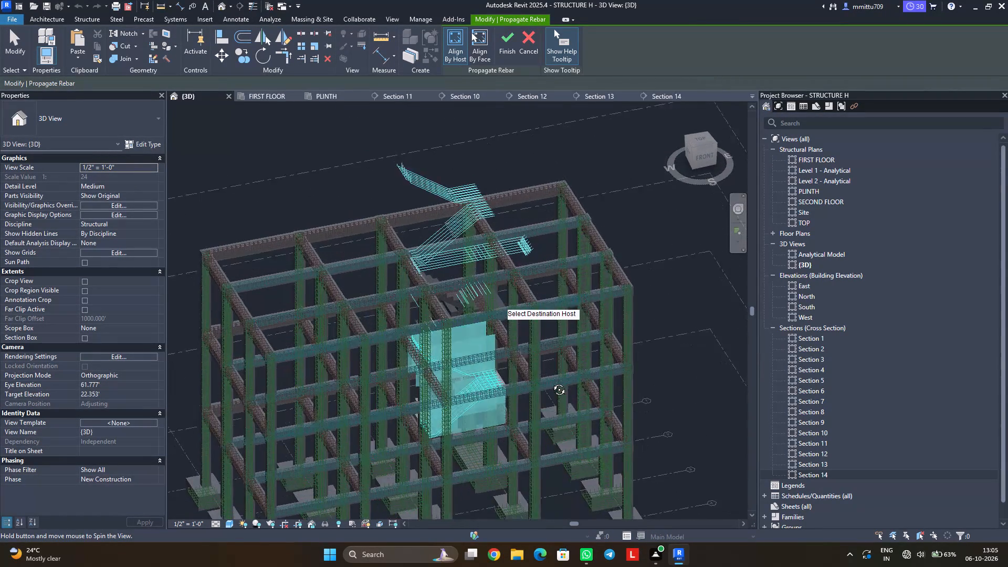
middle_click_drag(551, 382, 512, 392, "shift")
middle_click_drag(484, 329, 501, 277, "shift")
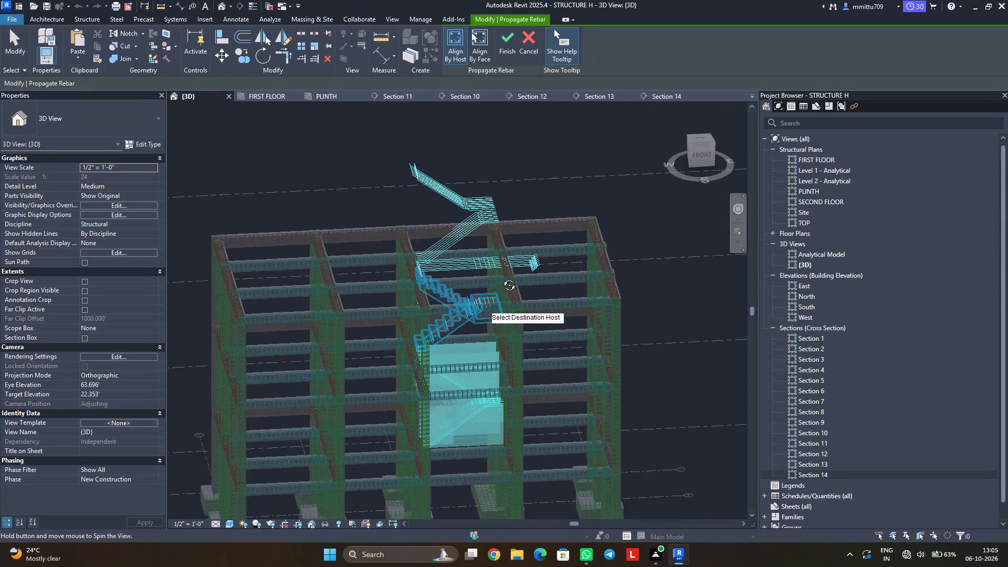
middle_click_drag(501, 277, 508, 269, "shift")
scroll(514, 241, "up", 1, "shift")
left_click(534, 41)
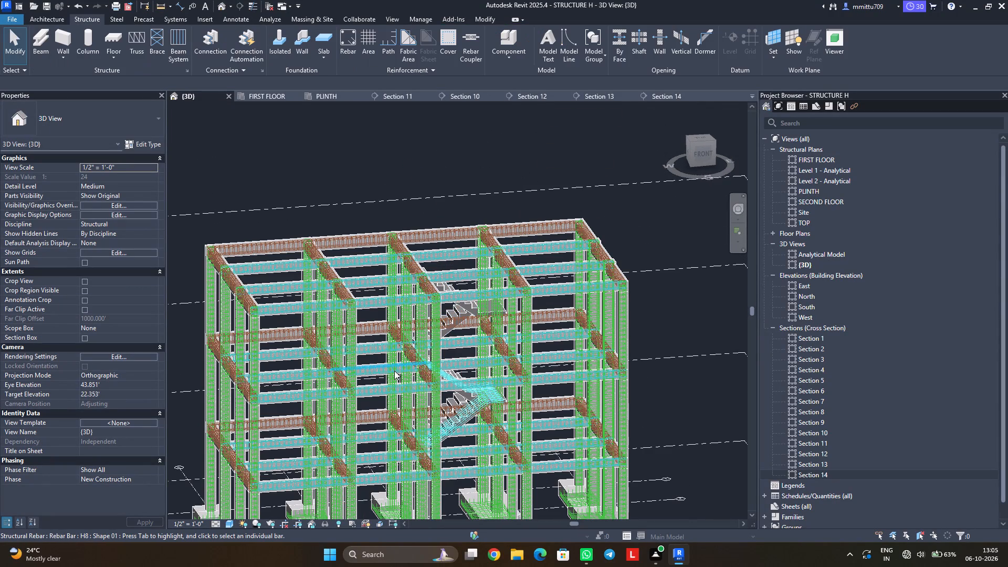
Examine the reinforced lower staircase and the copied upper staircase within the frame from several sides.
scroll(433, 387, "up", 8)
middle_click_drag(505, 391, 483, 380, "shift")
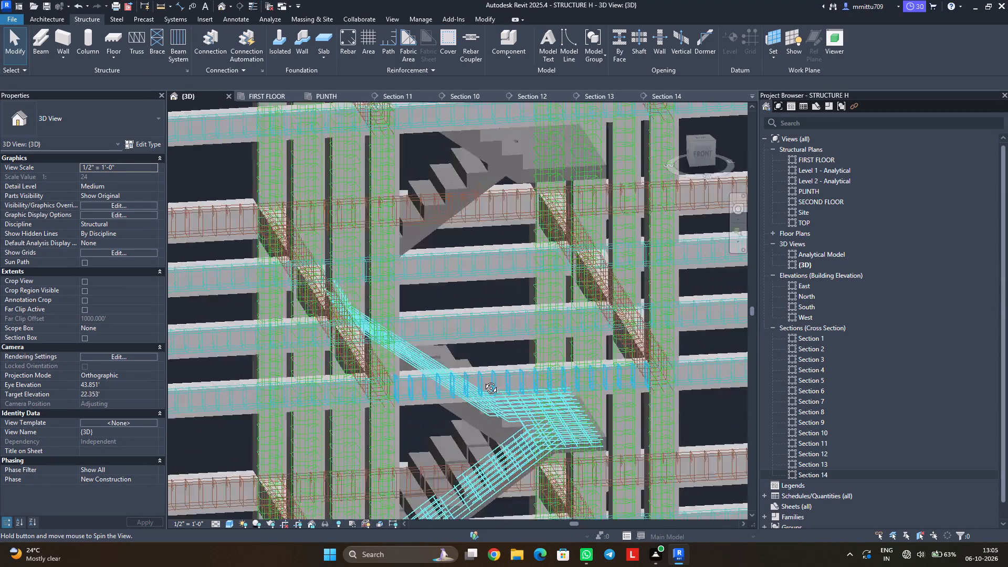
middle_click_drag(483, 380, 359, 369, "shift")
middle_click_drag(406, 363, 309, 324, "shift")
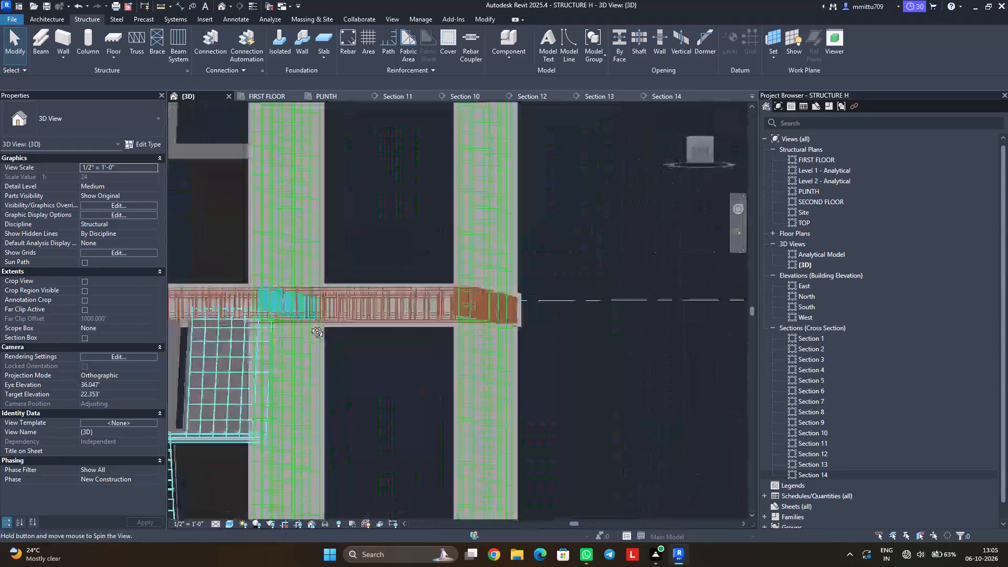
middle_click_drag(309, 324, 563, 364, "shift")
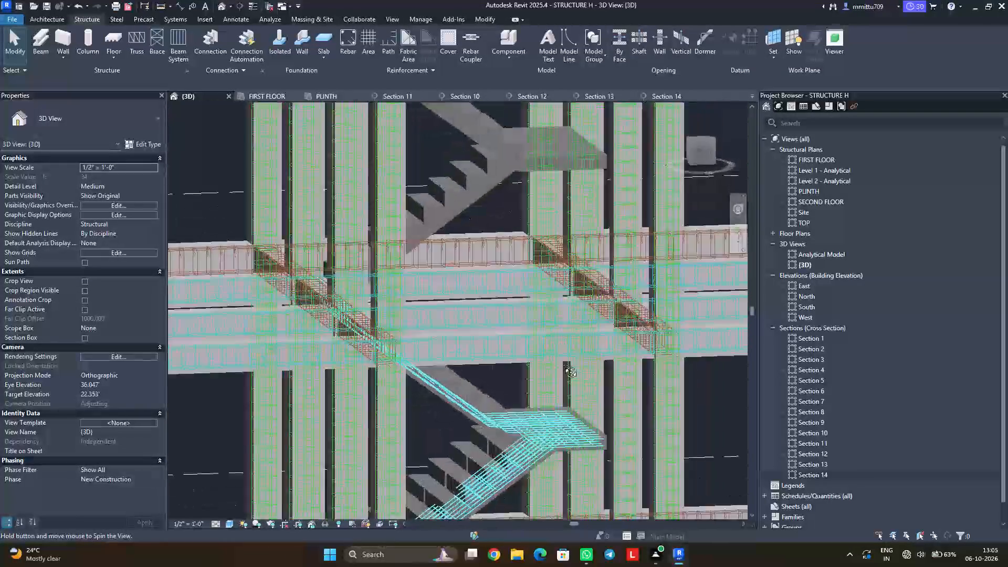
middle_click_drag(563, 364, 689, 416, "shift")
middle_click_drag(573, 396, 553, 427, "shift")
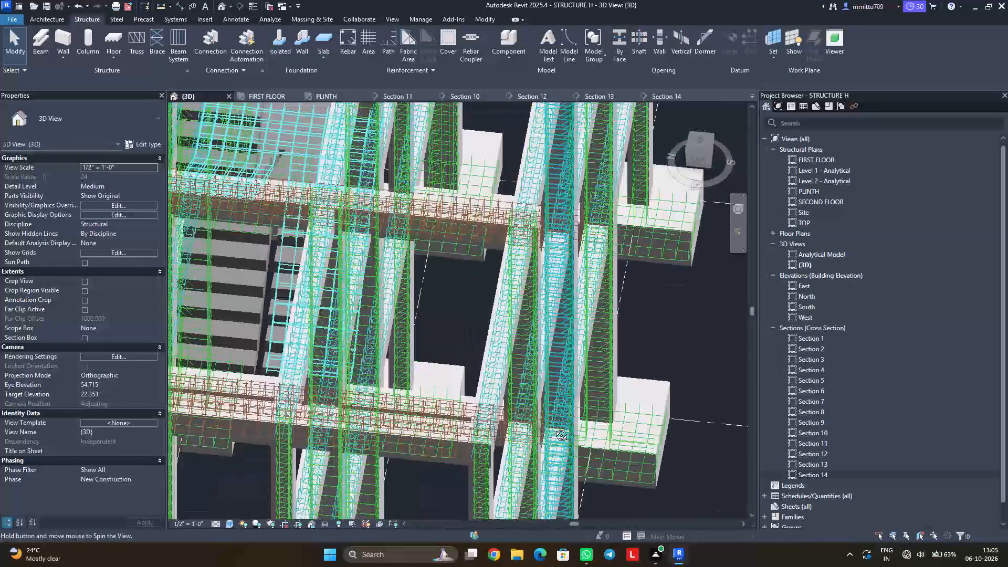
middle_click_drag(553, 427, 416, 348, "shift")
middle_click_drag(531, 404, 368, 380, "shift")
scroll(367, 401, "down", 5)
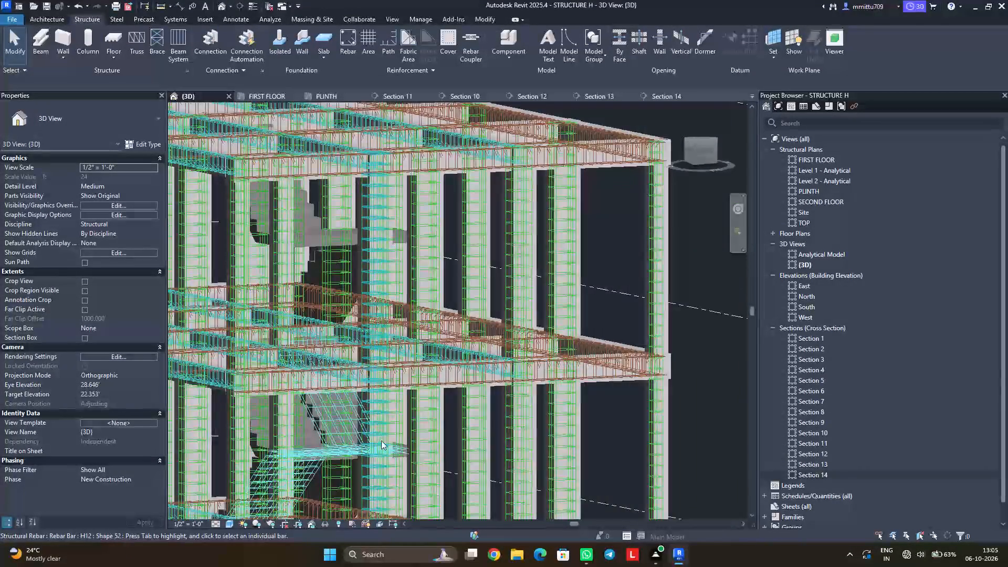
middle_click_drag(379, 441, 321, 434, "shift")
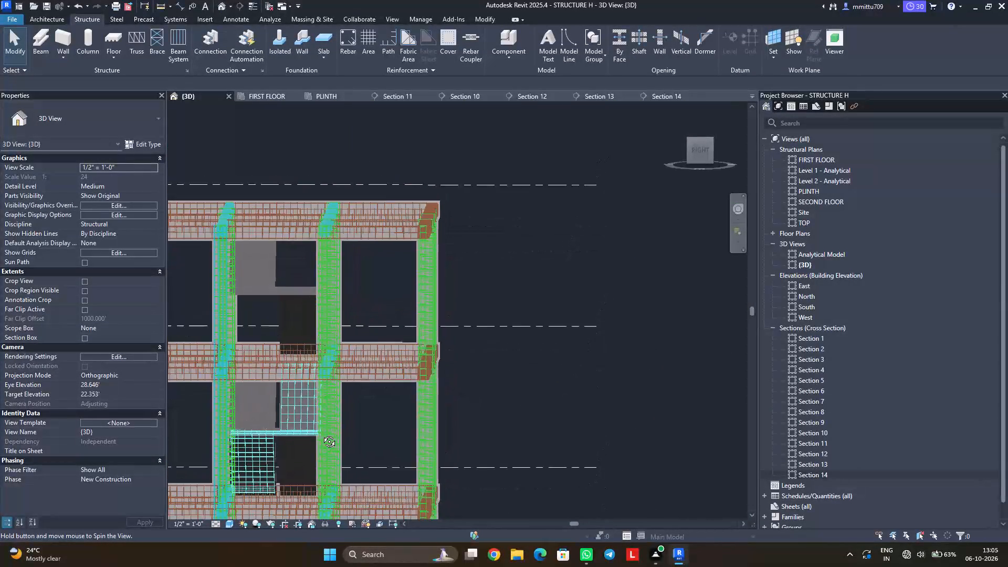
middle_click_drag(321, 434, 466, 427, "shift")
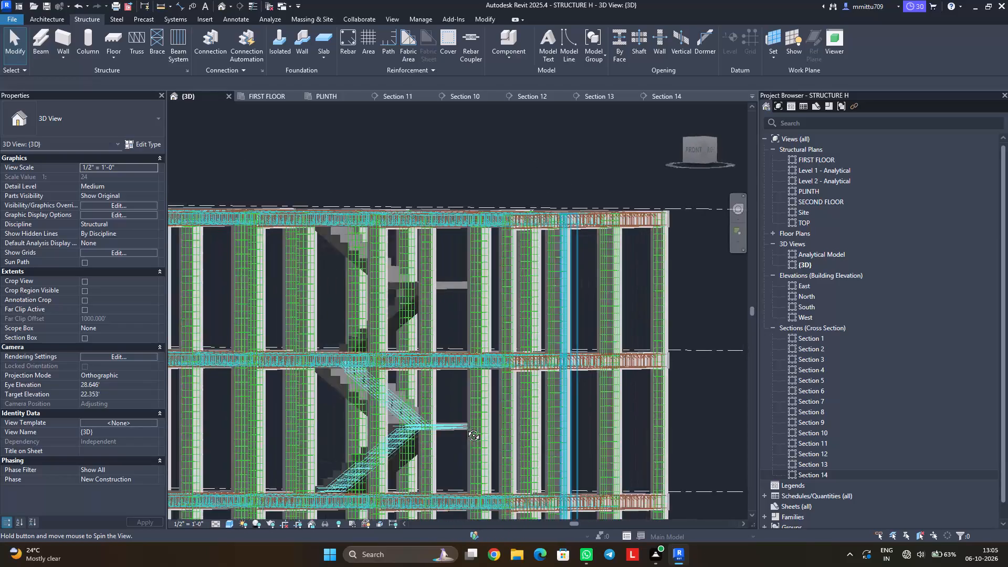
middle_click_drag(466, 427, 522, 439, "shift")
Undo the paste of the upper staircase above the FIRST FLOOR level.
key("ctrl+z")
key("ctrl+z")
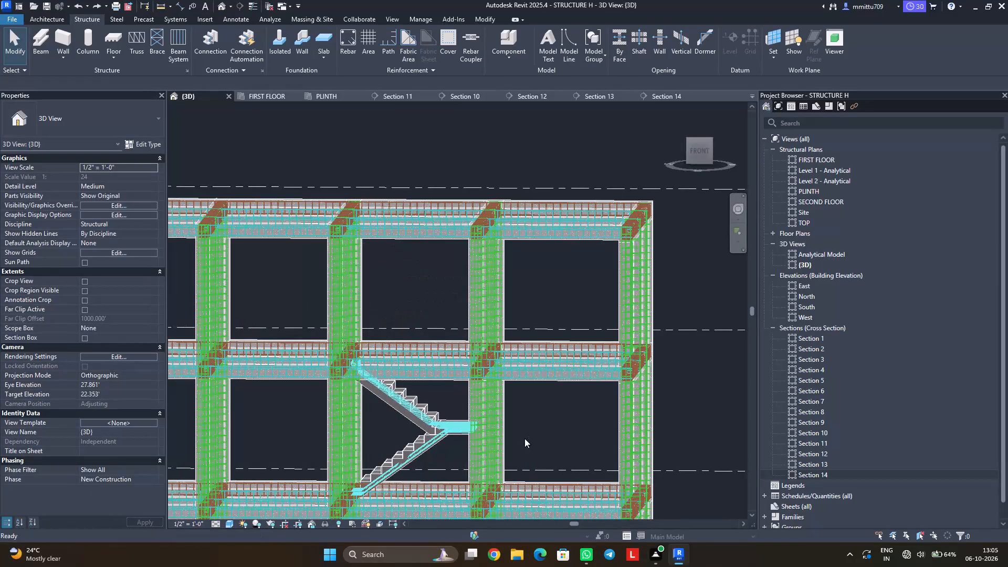
Examine the lower staircase's bars, landing and upper end at the FIRST FLOOR beams from several angles.
scroll(491, 419, "up", 1)
scroll(491, 419, "down", 3)
scroll(491, 419, "up", 1)
scroll(491, 419, "down", 9)
scroll(491, 419, "up", 1)
scroll(491, 419, "down", 3)
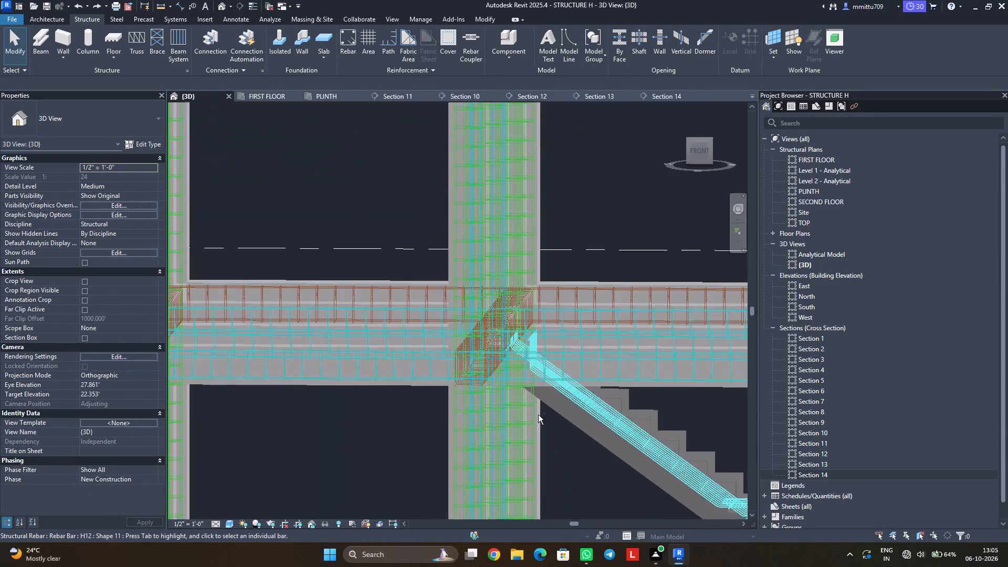
middle_click_drag(537, 413, 380, 401, "shift")
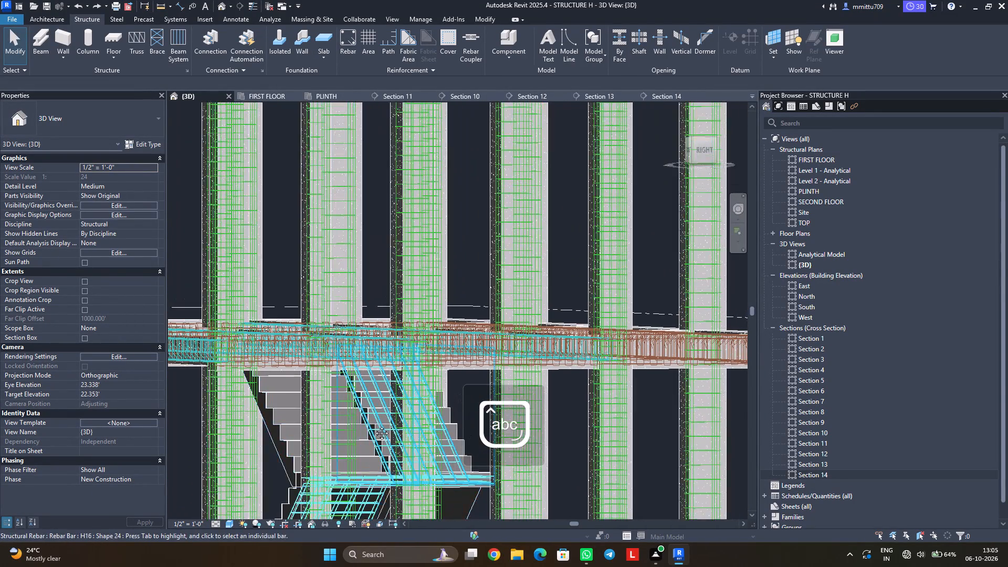
middle_click_drag(348, 449, 436, 380, "shift")
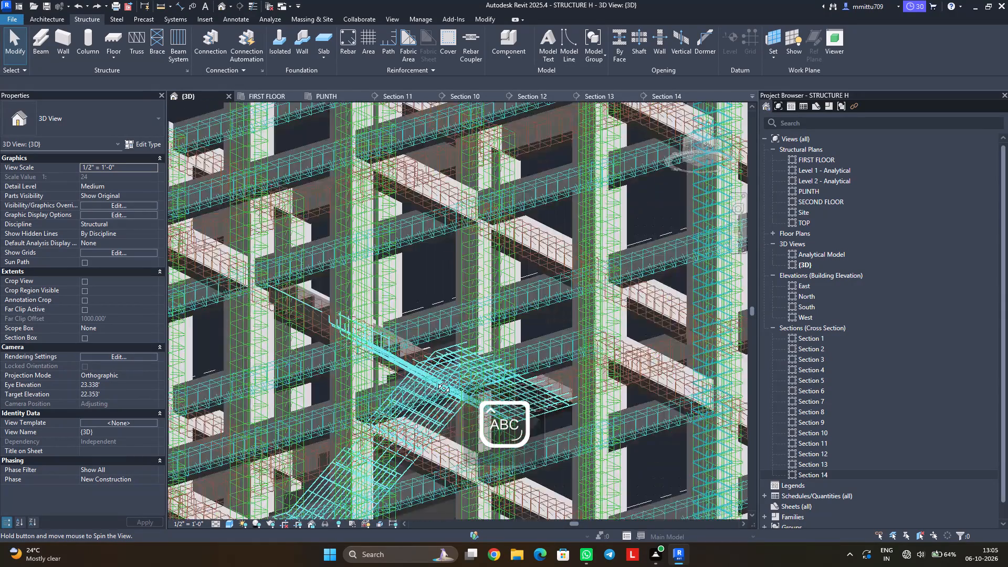
middle_click_drag(436, 380, 439, 429, "shift")
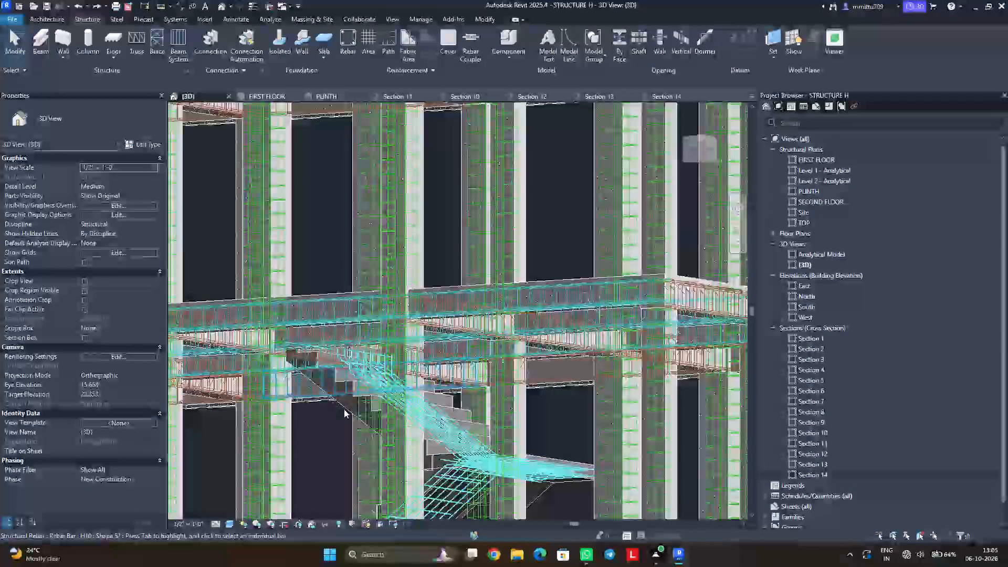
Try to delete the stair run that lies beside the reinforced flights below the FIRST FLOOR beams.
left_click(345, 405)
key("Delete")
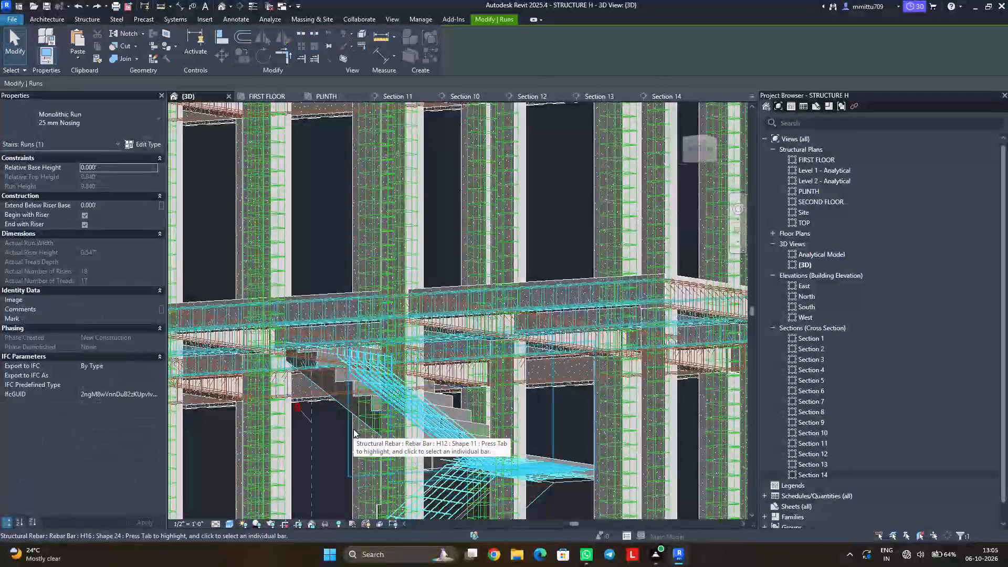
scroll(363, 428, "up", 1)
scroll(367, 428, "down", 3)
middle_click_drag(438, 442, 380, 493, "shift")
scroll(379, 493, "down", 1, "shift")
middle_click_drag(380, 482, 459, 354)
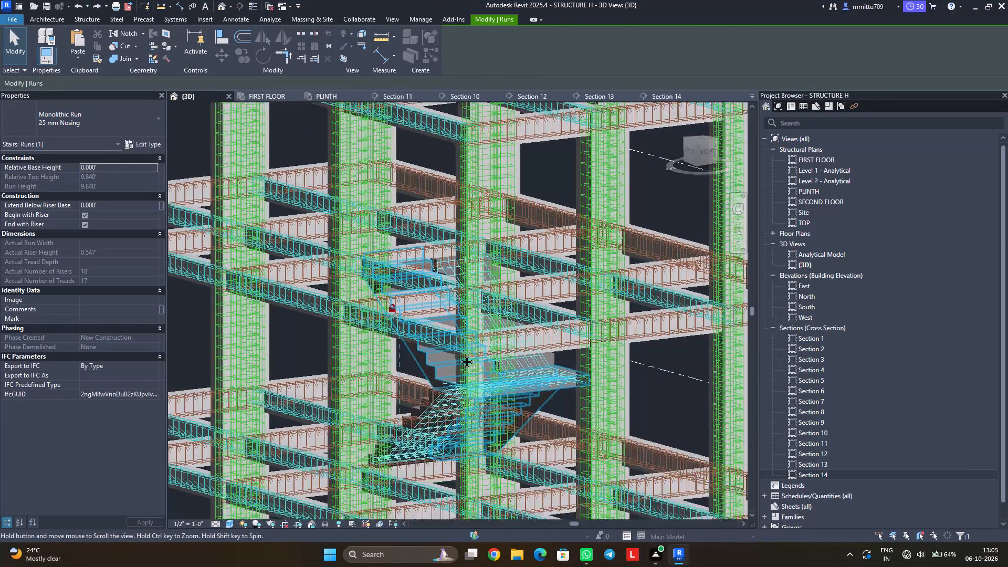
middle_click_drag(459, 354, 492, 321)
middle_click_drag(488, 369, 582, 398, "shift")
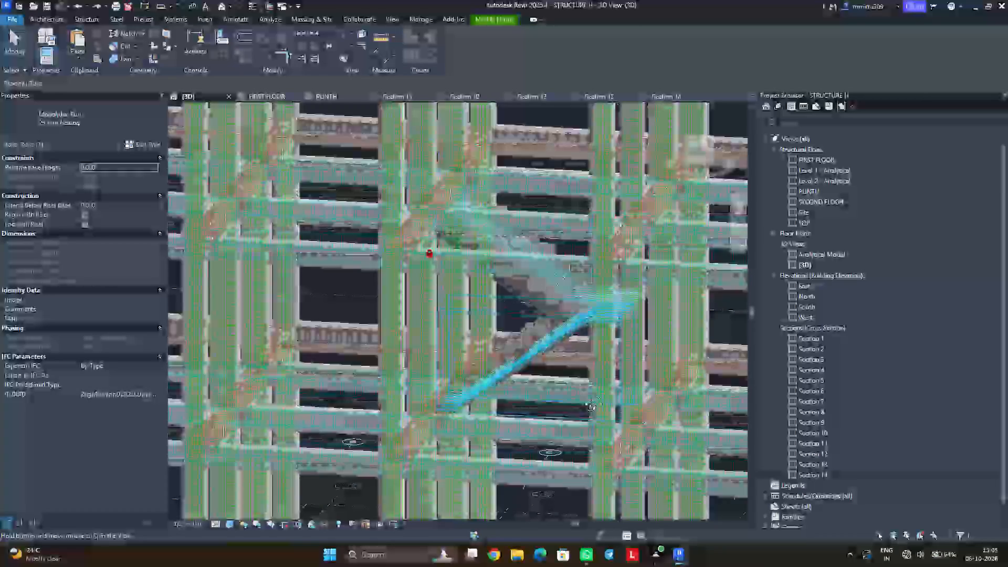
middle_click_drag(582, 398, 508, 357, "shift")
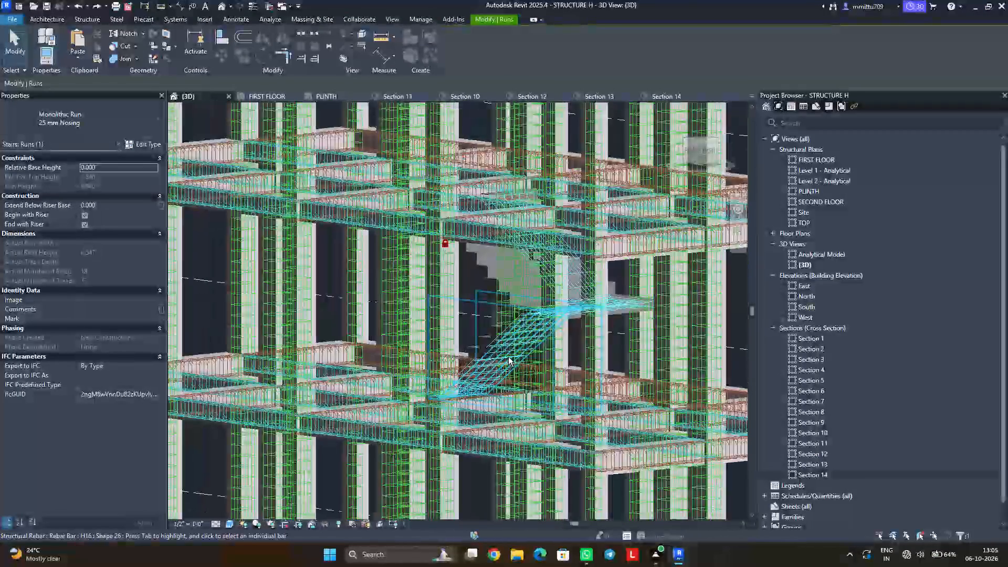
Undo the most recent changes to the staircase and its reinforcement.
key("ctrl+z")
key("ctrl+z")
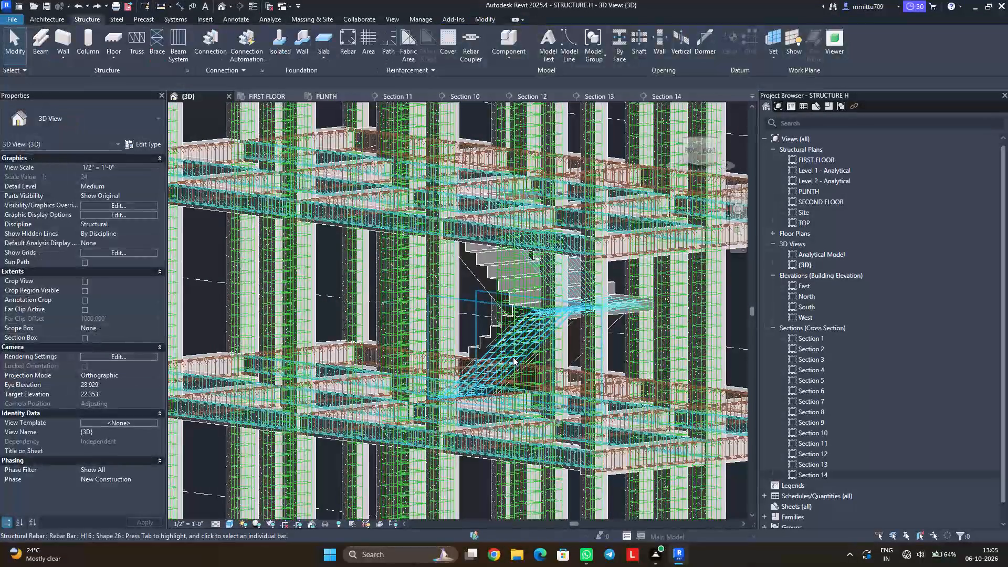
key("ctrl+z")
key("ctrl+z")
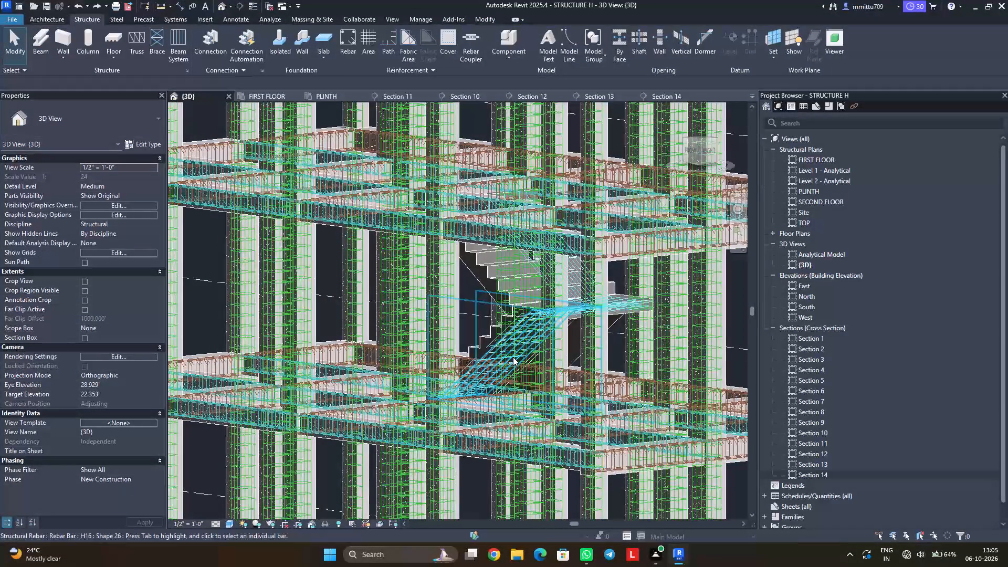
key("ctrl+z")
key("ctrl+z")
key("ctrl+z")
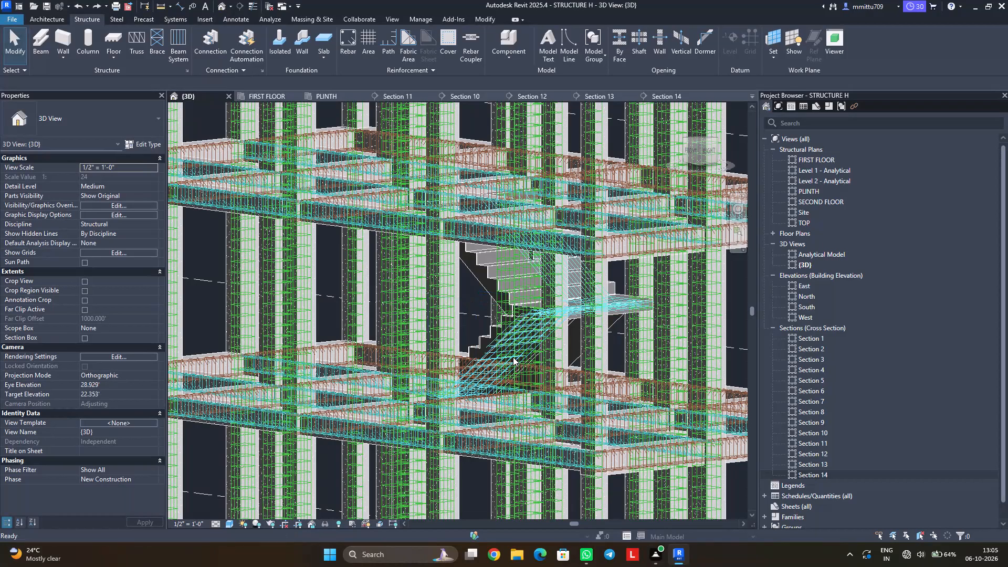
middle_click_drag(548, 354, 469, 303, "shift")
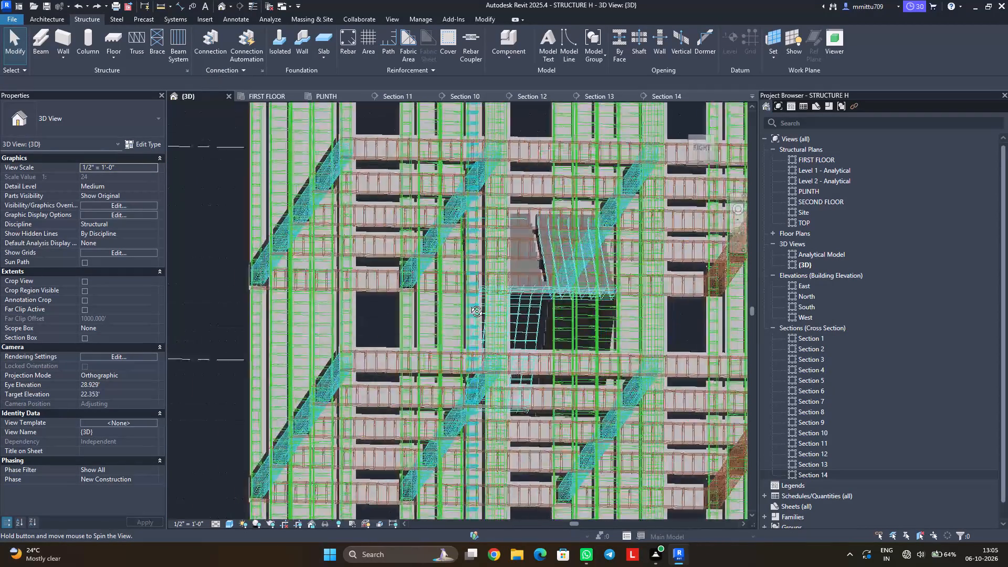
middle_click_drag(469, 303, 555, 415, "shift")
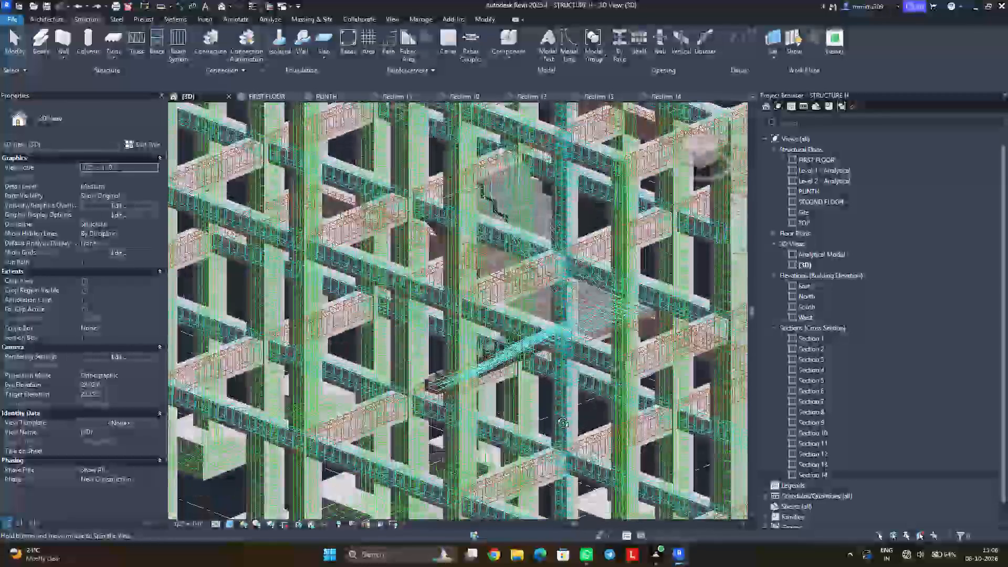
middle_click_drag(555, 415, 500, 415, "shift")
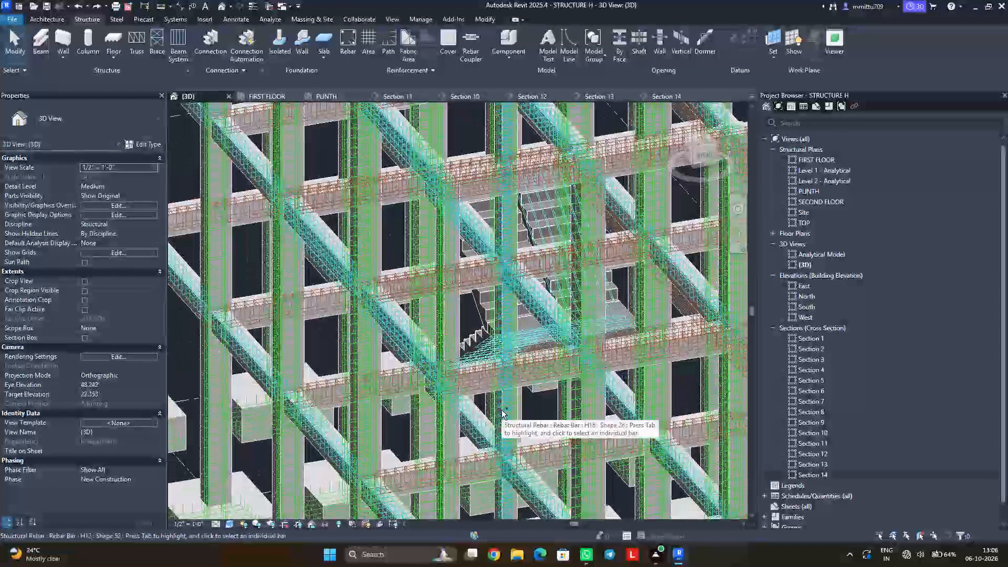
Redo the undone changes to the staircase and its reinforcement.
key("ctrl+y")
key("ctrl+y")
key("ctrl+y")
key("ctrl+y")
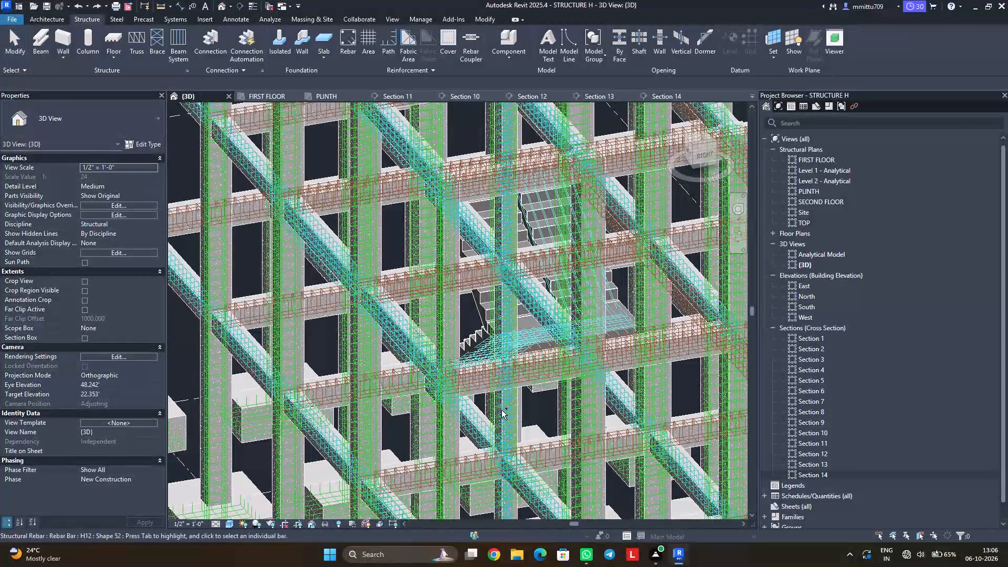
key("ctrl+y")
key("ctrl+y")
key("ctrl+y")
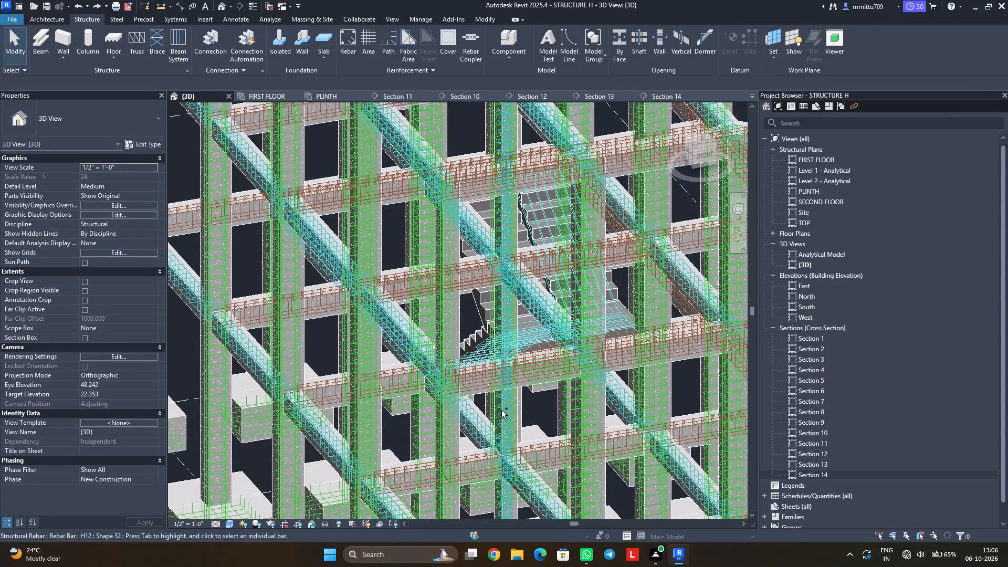
In the PLINTH structural plan, delete the duplicate staircase overlapping the reinforced one between grids C–D and 2–3.
scroll(501, 410, "down", 1)
scroll(501, 410, "up", 1)
scroll(501, 409, "down", 7)
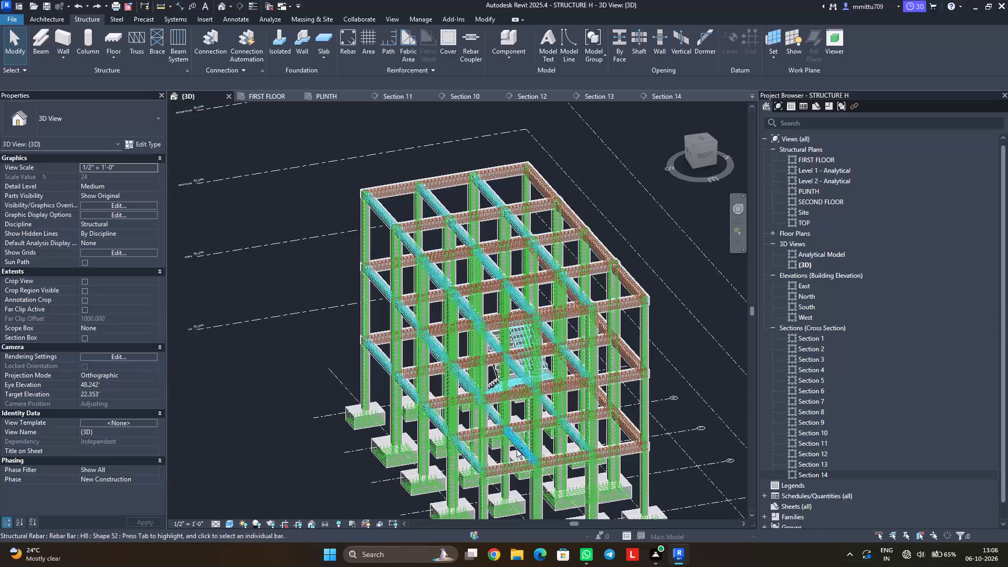
middle_click_drag(517, 441, 732, 399, "shift")
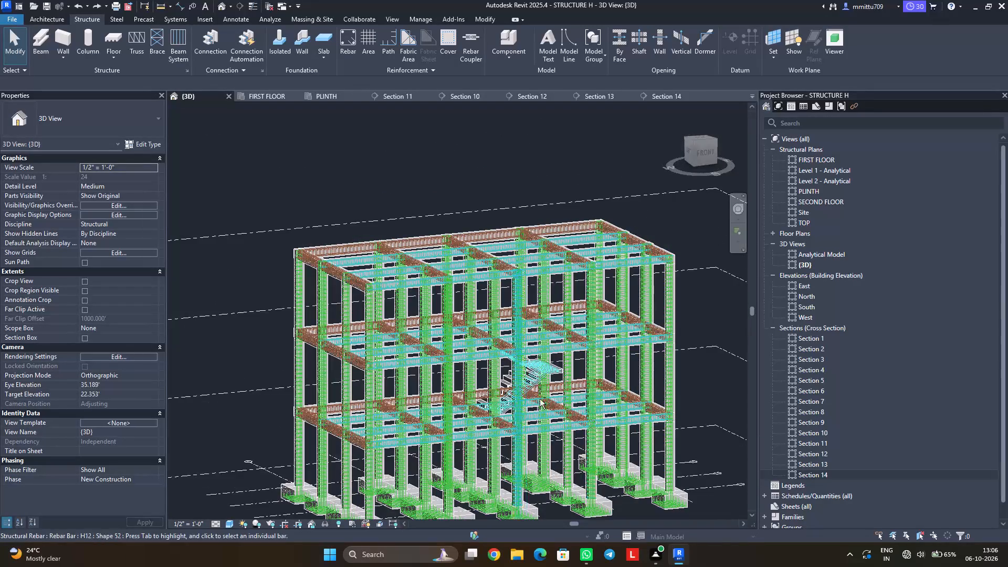
middle_click_drag(607, 378, 726, 380, "shift")
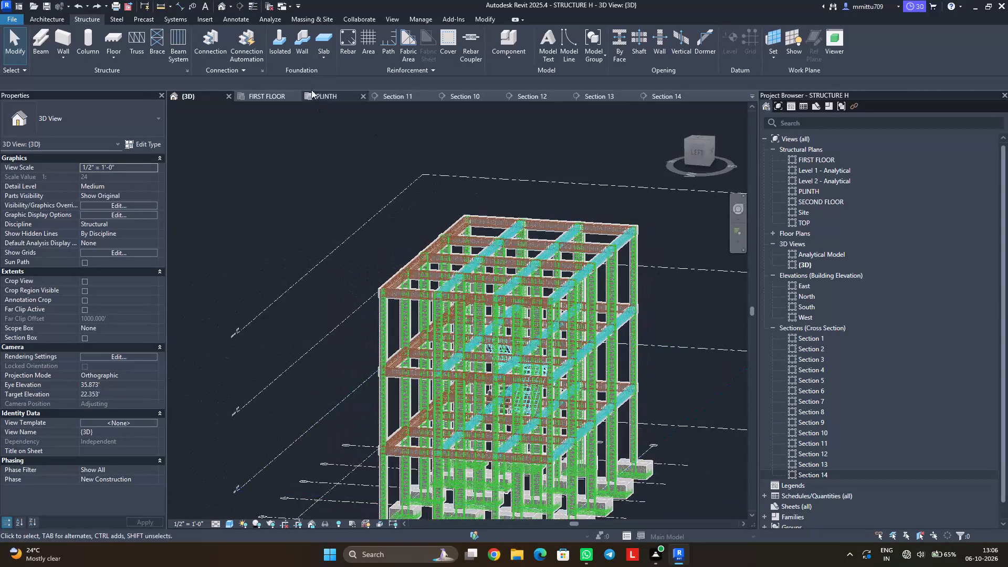
left_click(326, 91)
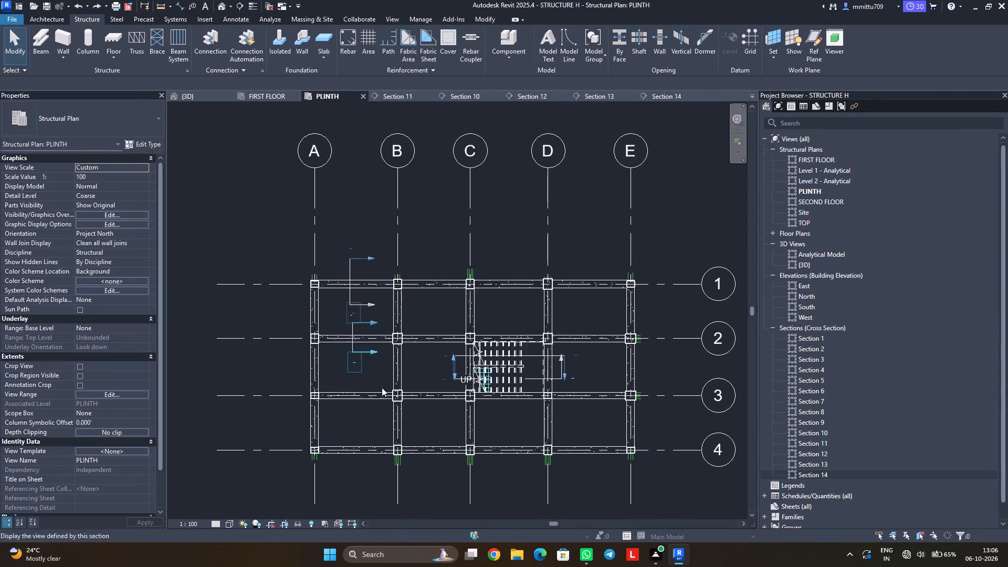
left_click(507, 375)
key("Delete")
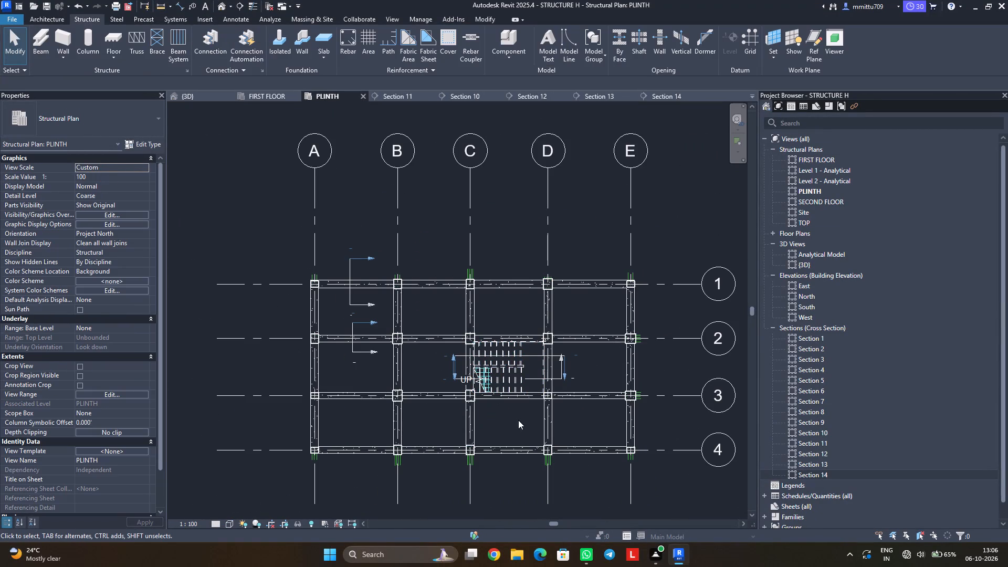
Examine the remaining reinforced staircase between PLINTH and FIRST FLOOR in 3D from several sides.
left_click(183, 95)
middle_click_drag(433, 411, 228, 365, "shift")
scroll(516, 400, "up", 1)
scroll(518, 399, "down", 1)
scroll(518, 399, "up", 2)
scroll(515, 397, "down", 1)
scroll(514, 396, "up", 1)
middle_click_drag(505, 395, 376, 422, "shift")
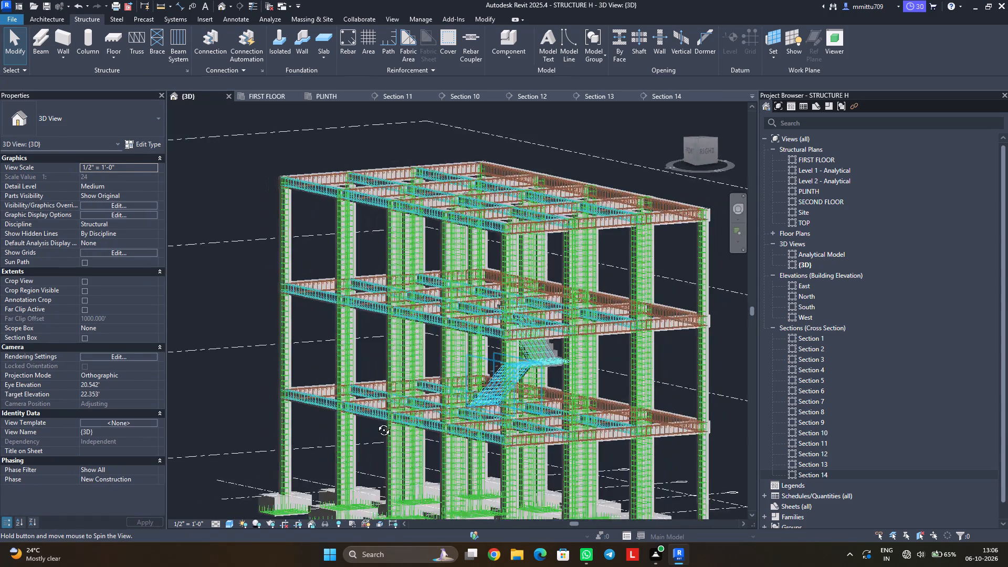
middle_click_drag(376, 422, 449, 394, "shift")
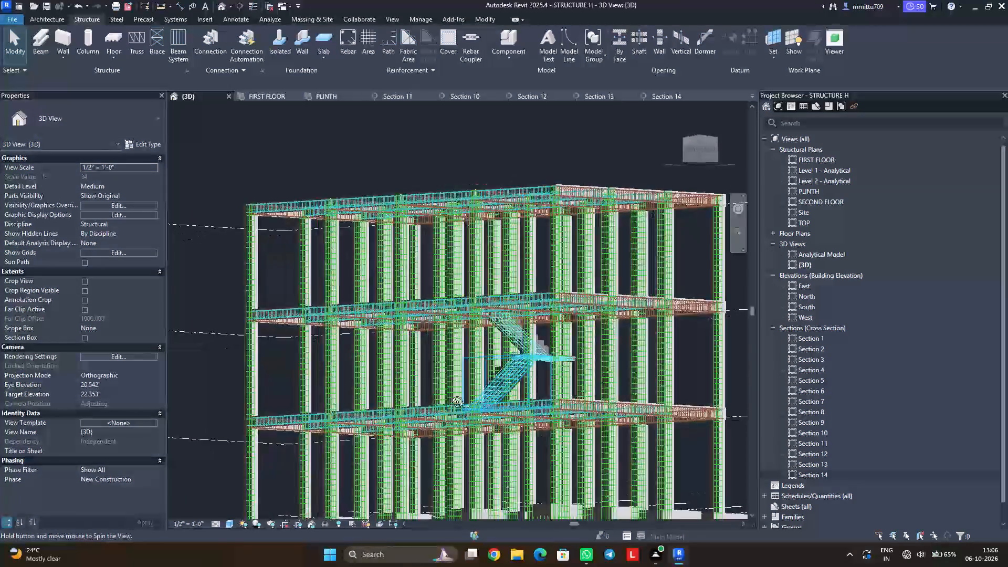
middle_click_drag(449, 394, 613, 441, "shift")
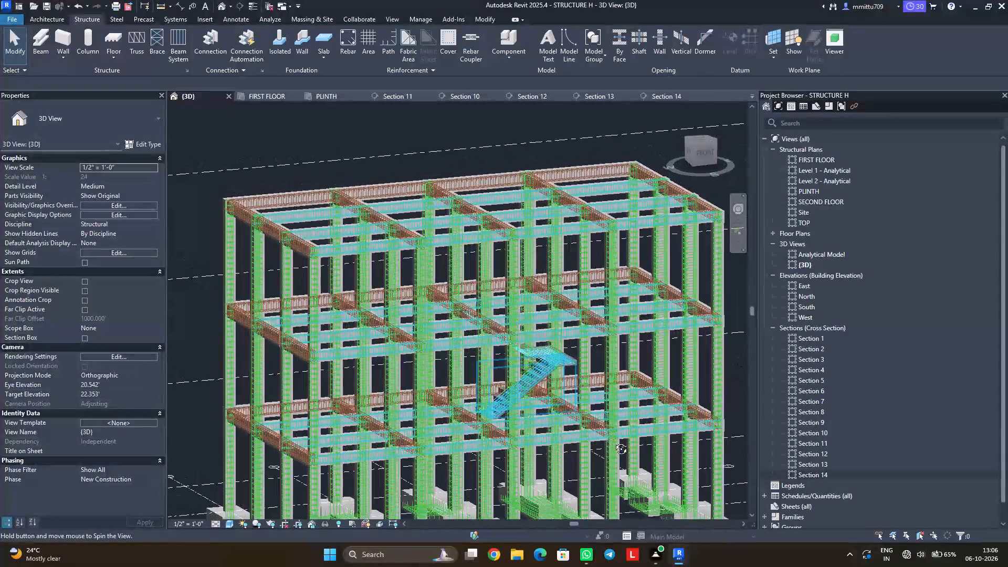
middle_click_drag(613, 441, 558, 419, "shift")
scroll(539, 387, "up", 1)
scroll(539, 387, "down", 2)
scroll(539, 387, "up", 4)
scroll(544, 376, "down", 1)
scroll(543, 376, "up", 2)
scroll(540, 376, "down", 1)
scroll(539, 376, "up", 1)
scroll(539, 376, "down", 1)
middle_click_drag(528, 369, 326, 394, "shift")
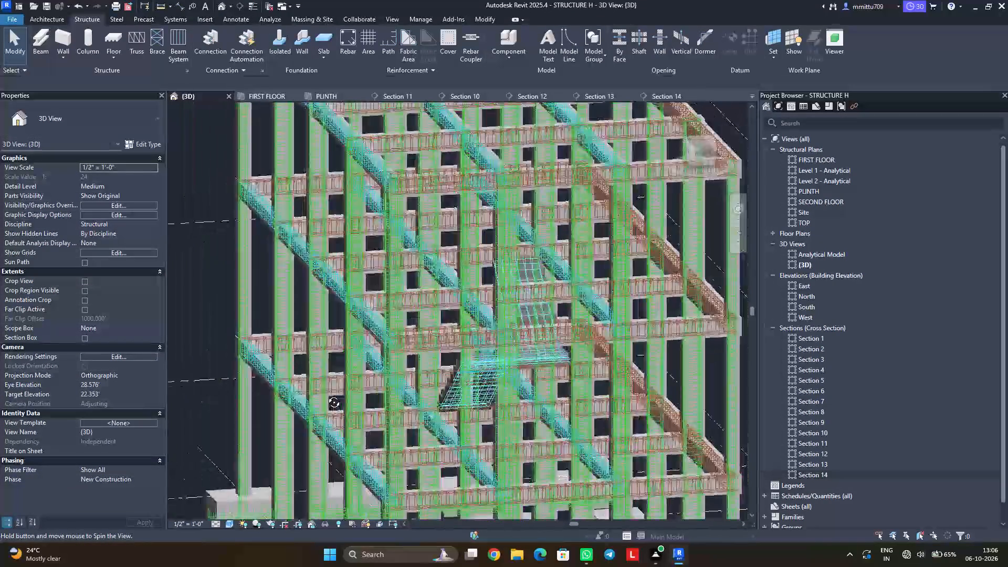
middle_click_drag(326, 394, 469, 394, "shift")
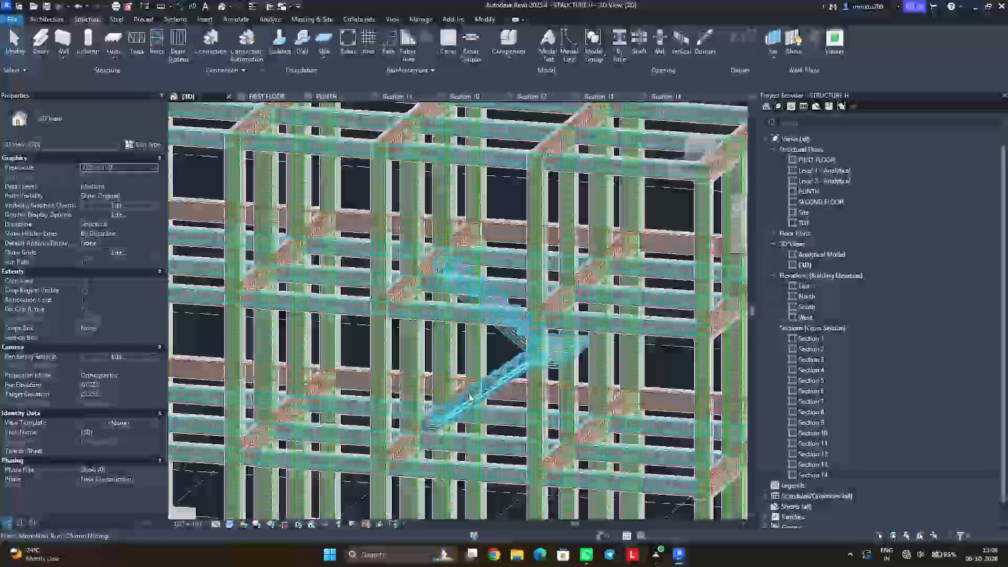
middle_click_drag(425, 373, 405, 432, "shift")
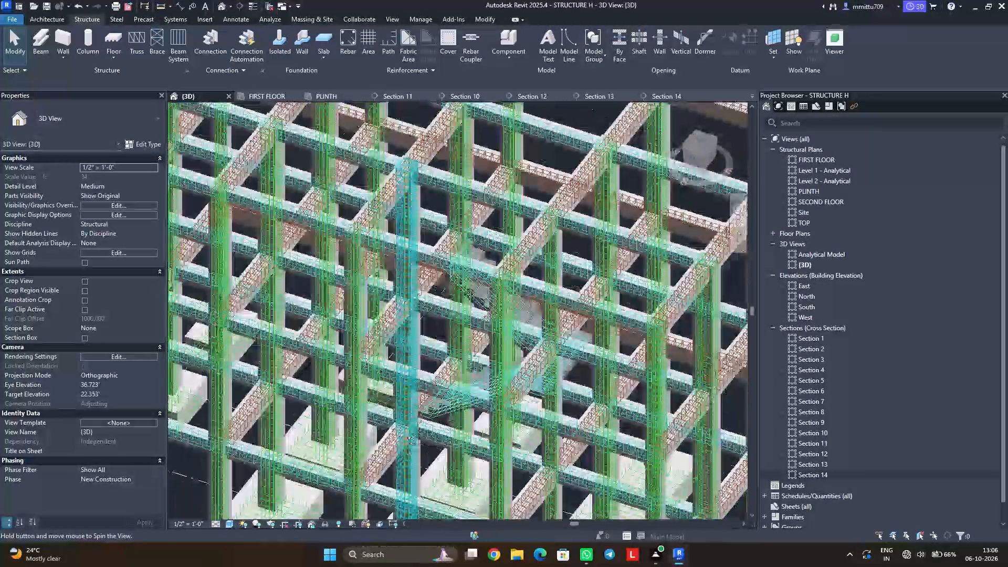
middle_click_drag(405, 432, 416, 372, "shift")
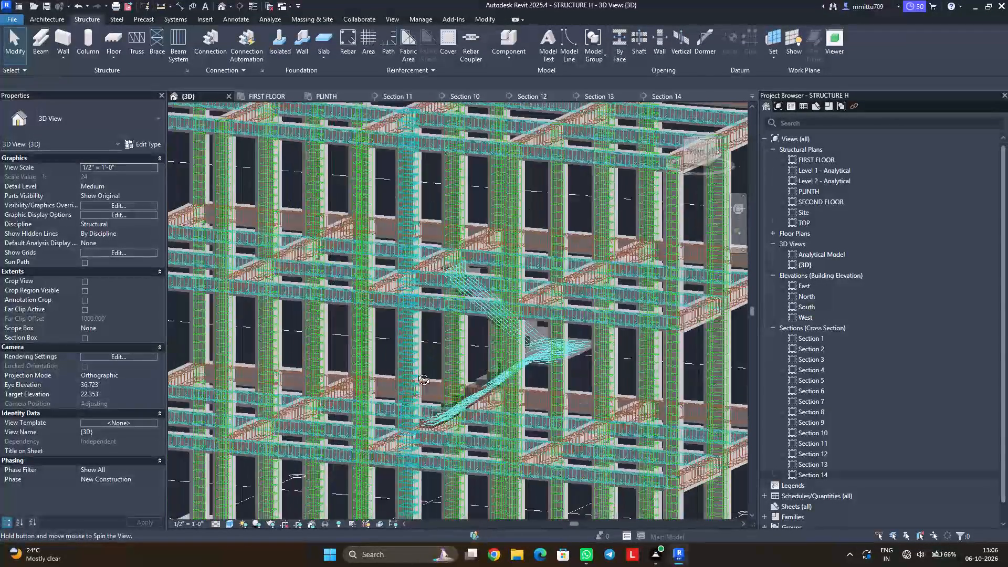
middle_click_drag(416, 372, 438, 384, "shift")
scroll(446, 387, "up", 1, "shift")
middle_click_drag(447, 372, 469, 341, "shift")
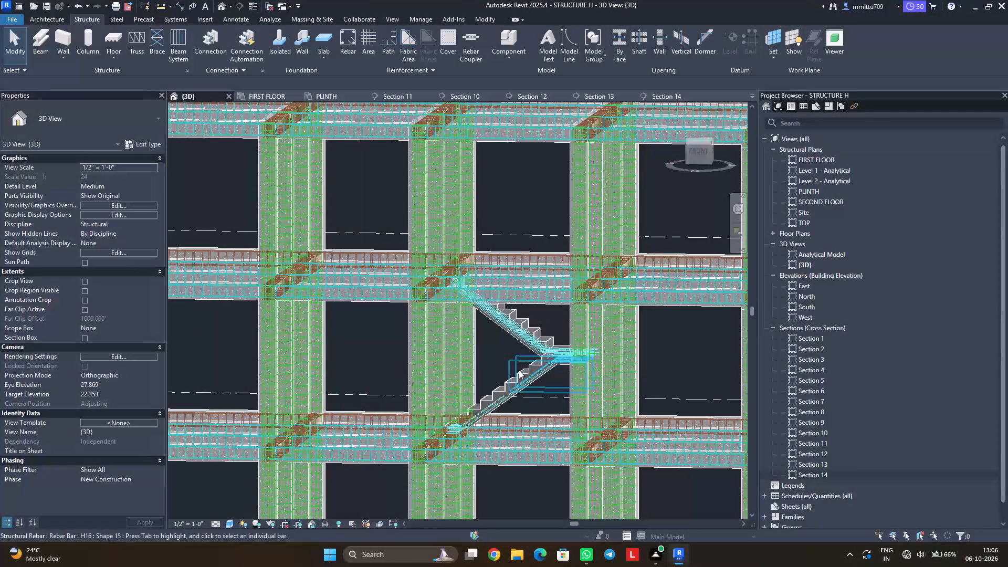
Copy the reinforced PLINTH to FIRST FLOOR staircase and paste it aligned to the FIRST FLOOR level.
scroll(514, 375, "up", 2)
scroll(514, 375, "down", 1)
scroll(514, 375, "up", 7)
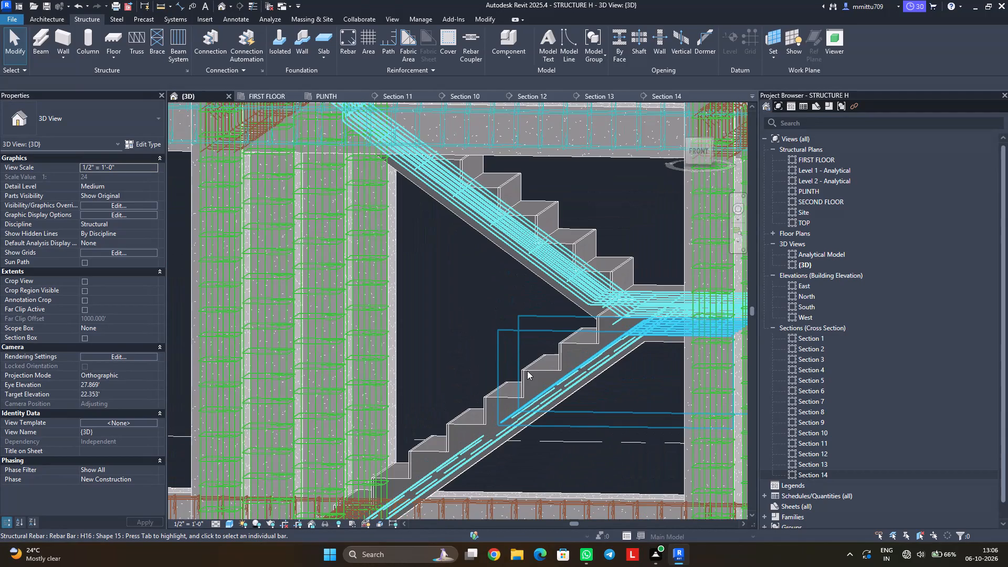
left_click(527, 371)
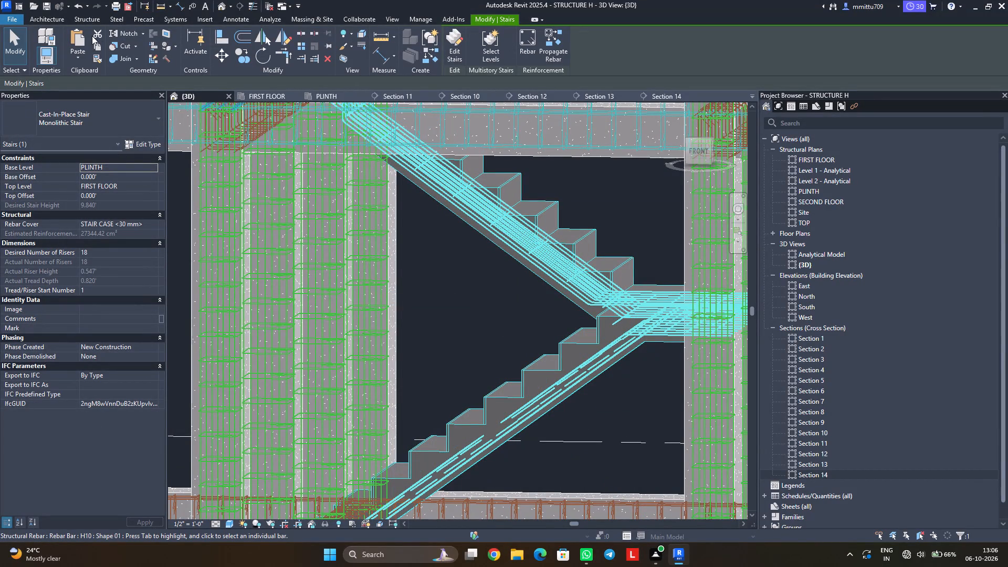
left_click(98, 47)
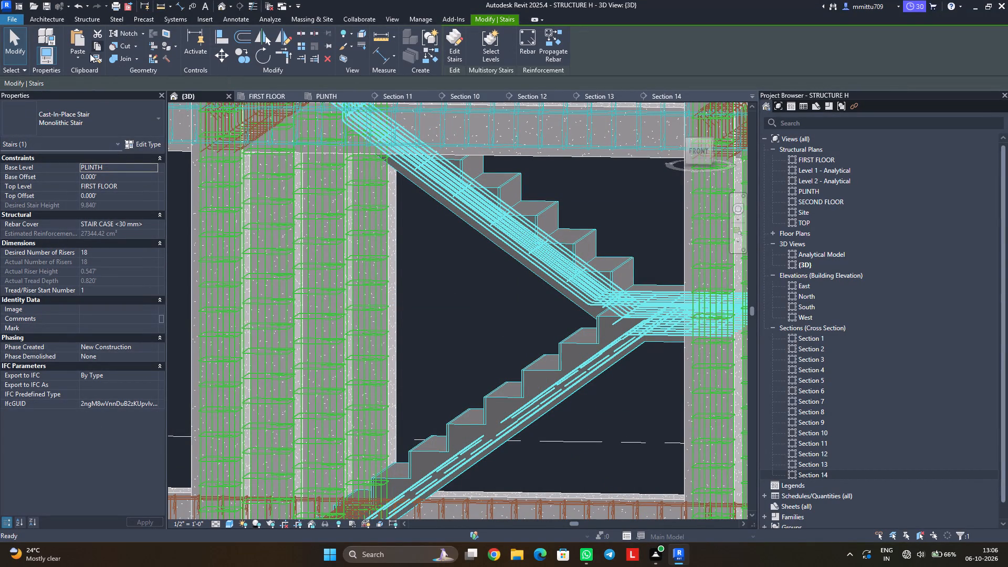
left_click(86, 56)
left_click(112, 104)
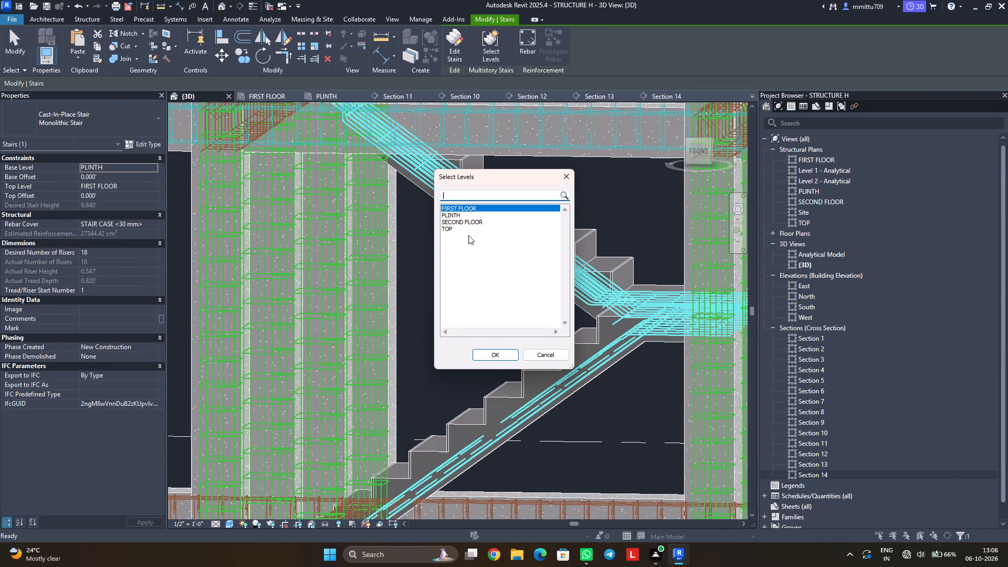
left_click(495, 354)
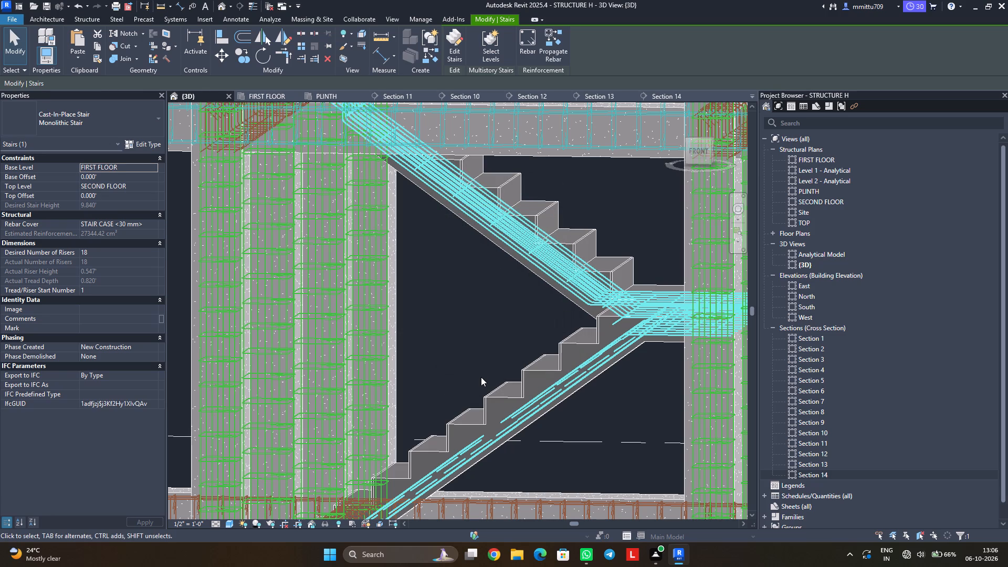
Examine the pasted FIRST FLOOR to SECOND FLOOR staircase and its bars within the frame from several angles.
scroll(481, 377, "down", 2)
scroll(481, 377, "up", 3)
scroll(481, 377, "down", 9)
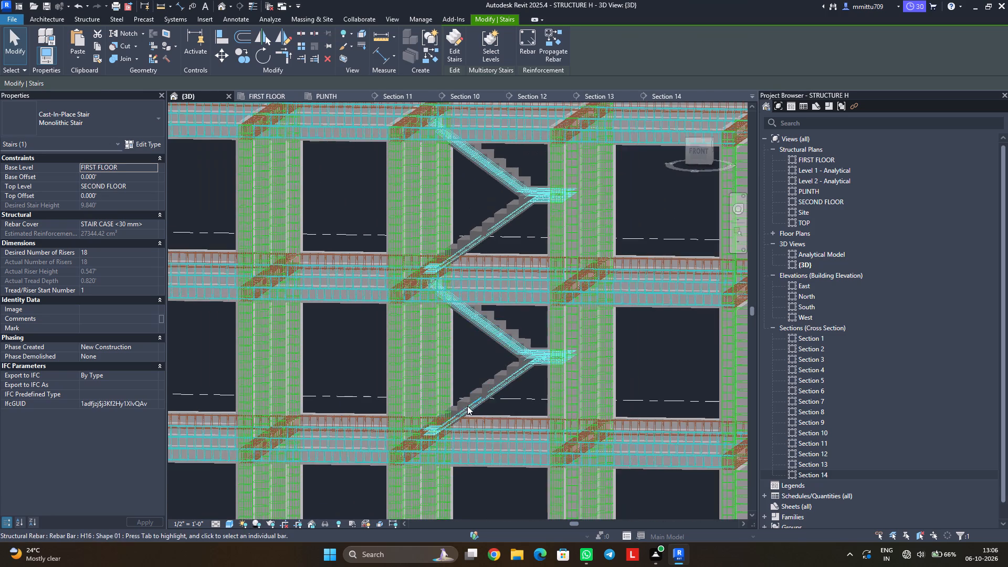
middle_click_drag(448, 407, 531, 501, "shift")
key("Escape")
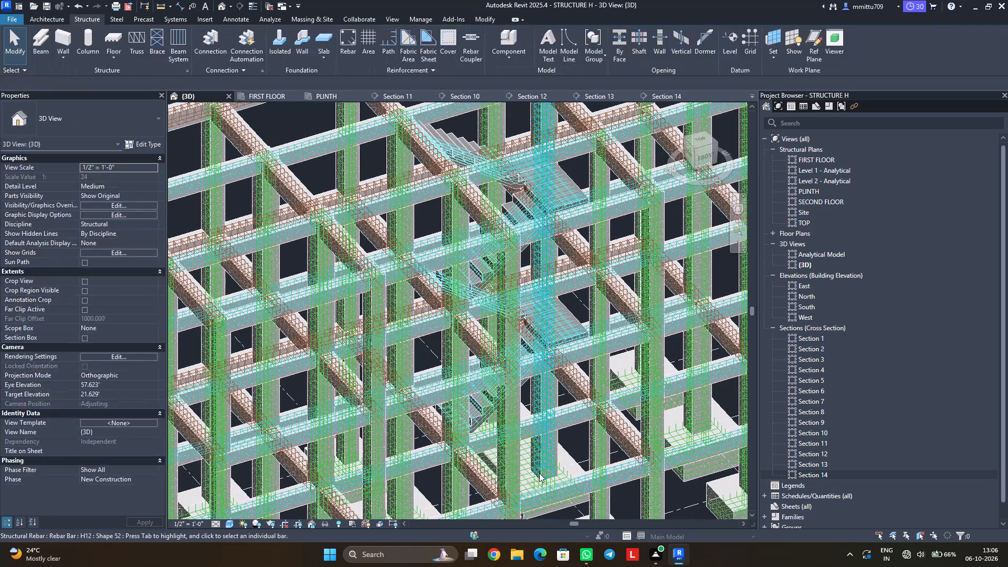
key("Escape")
middle_click_drag(500, 419, 412, 445, "shift")
middle_click_drag(480, 338, 403, 321, "shift")
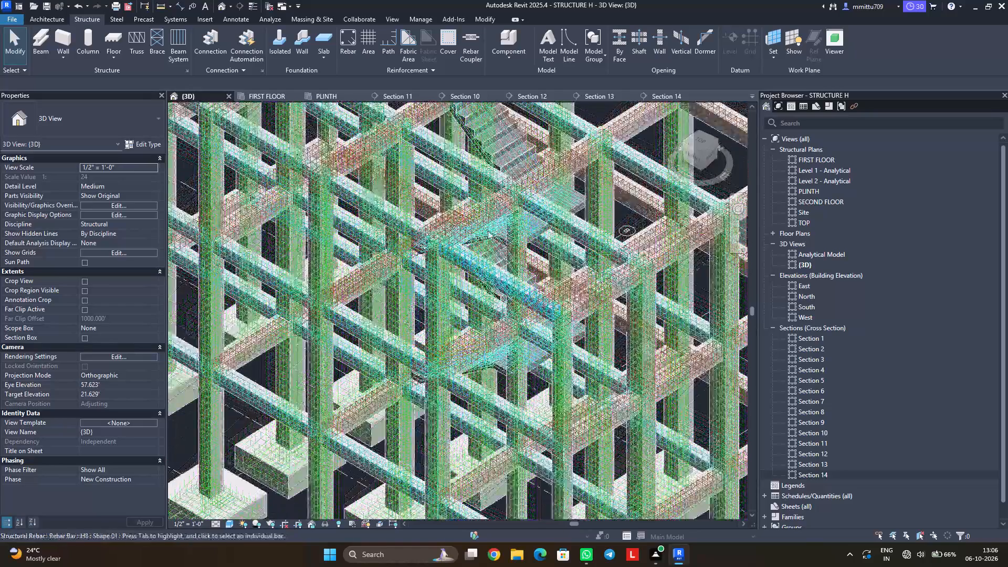
scroll(508, 179, "up", 1)
scroll(508, 178, "down", 1)
scroll(508, 172, "up", 3)
scroll(498, 142, "down", 1)
scroll(498, 142, "up", 2)
middle_click_drag(505, 173, 441, 82, "shift")
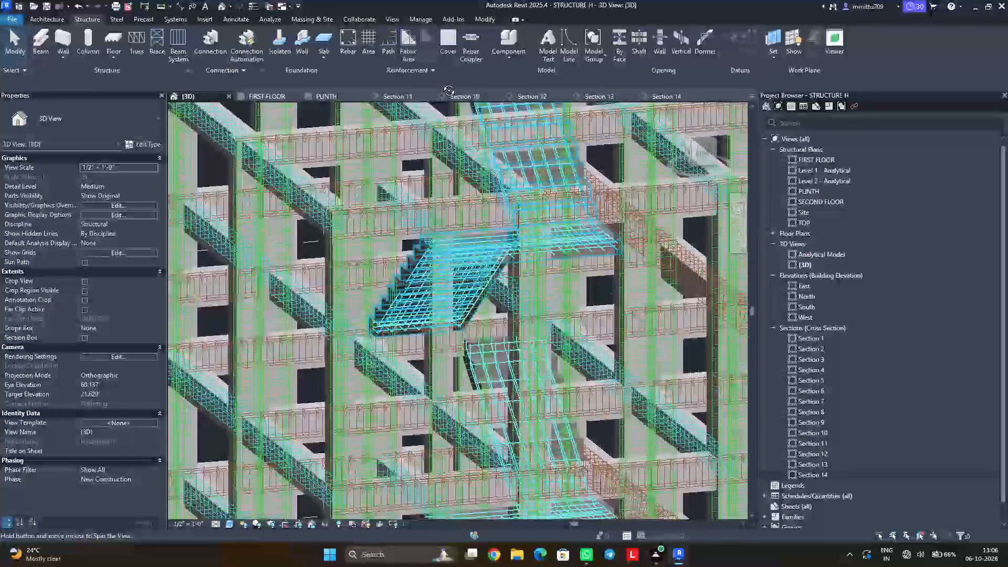
middle_click_drag(441, 82, 417, 255, "shift")
middle_click_drag(542, 148, 510, 257)
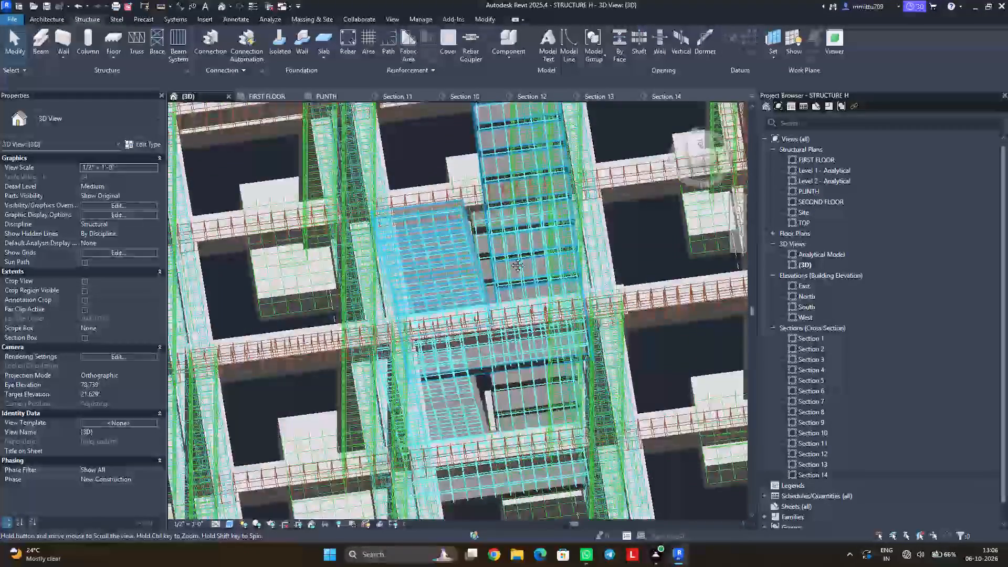
Examine the upper flight and landing bars of the FIRST FLOOR to SECOND FLOOR staircase up close from several angles.
middle_click_drag(510, 257, 486, 351)
scroll(461, 270, "up", 8)
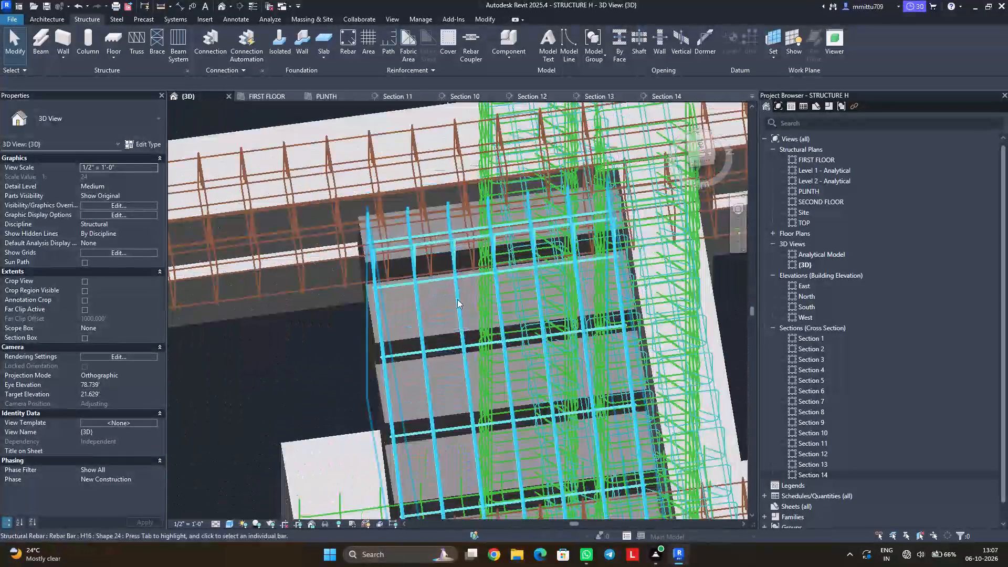
middle_click_drag(455, 306, 523, 229, "shift")
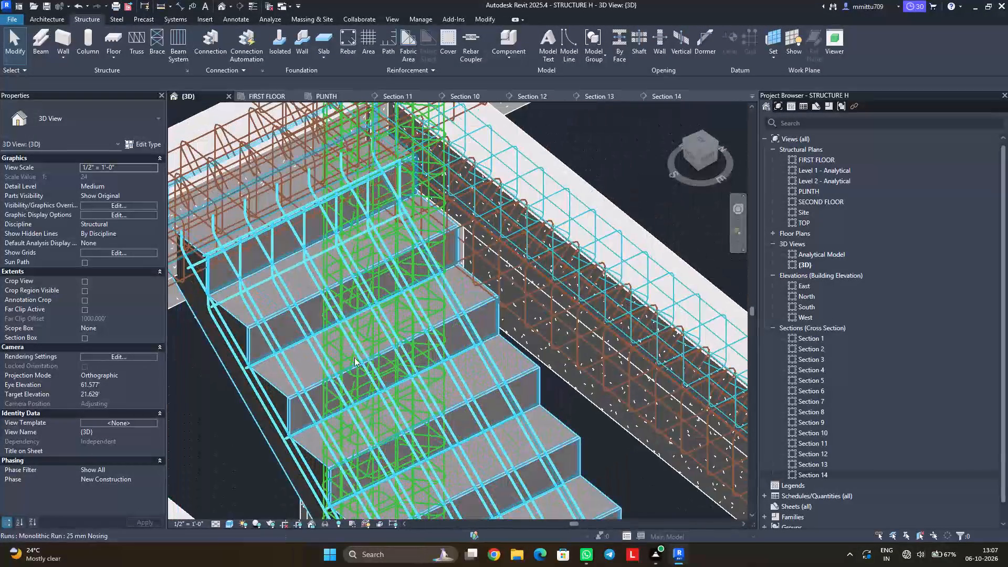
scroll(328, 371, "down", 4)
middle_click_drag(344, 438, 435, 296)
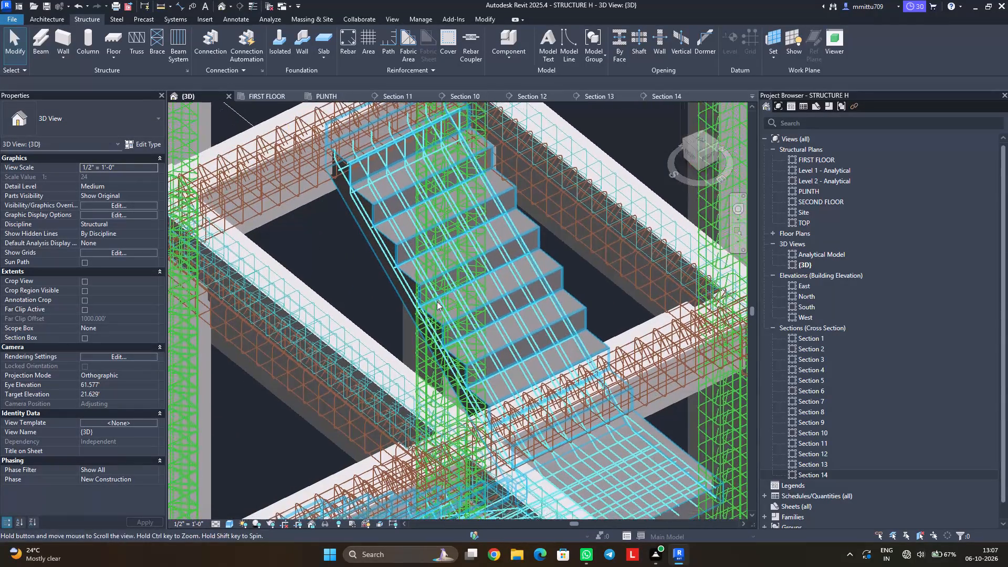
middle_click_drag(419, 394, 539, 251, "shift")
middle_click_drag(424, 367, 456, 343, "shift")
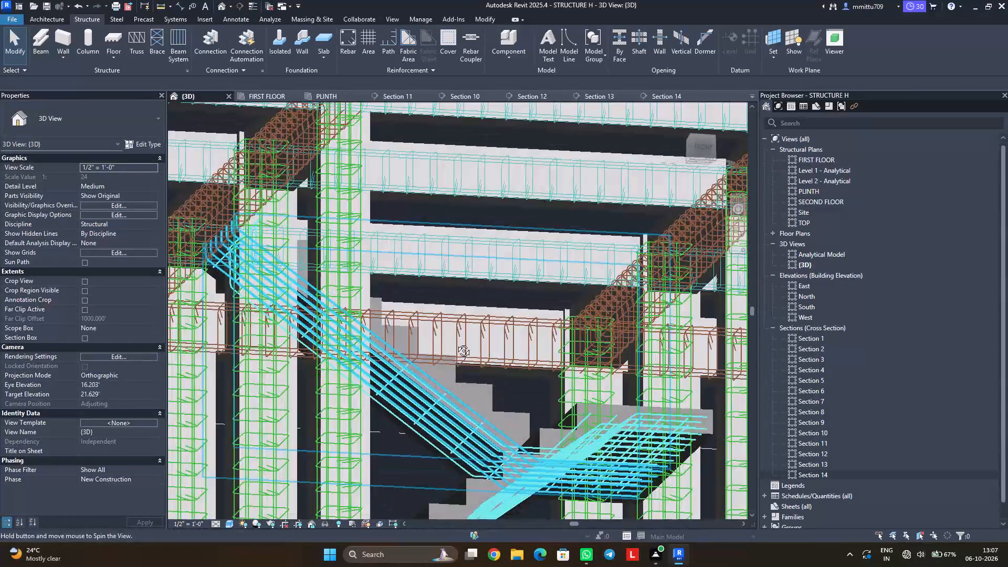
middle_click_drag(456, 343, 413, 375, "shift")
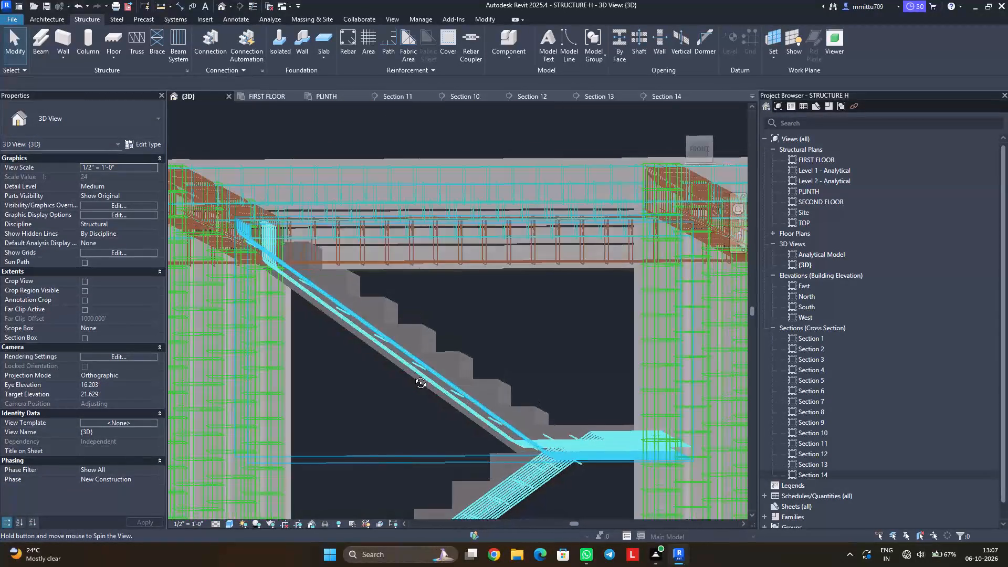
middle_click_drag(413, 375, 413, 377, "shift")
Check both stacked staircases in the front 3D orientation, inspecting the bars in the flights and landing of the upper one.
left_click(698, 145)
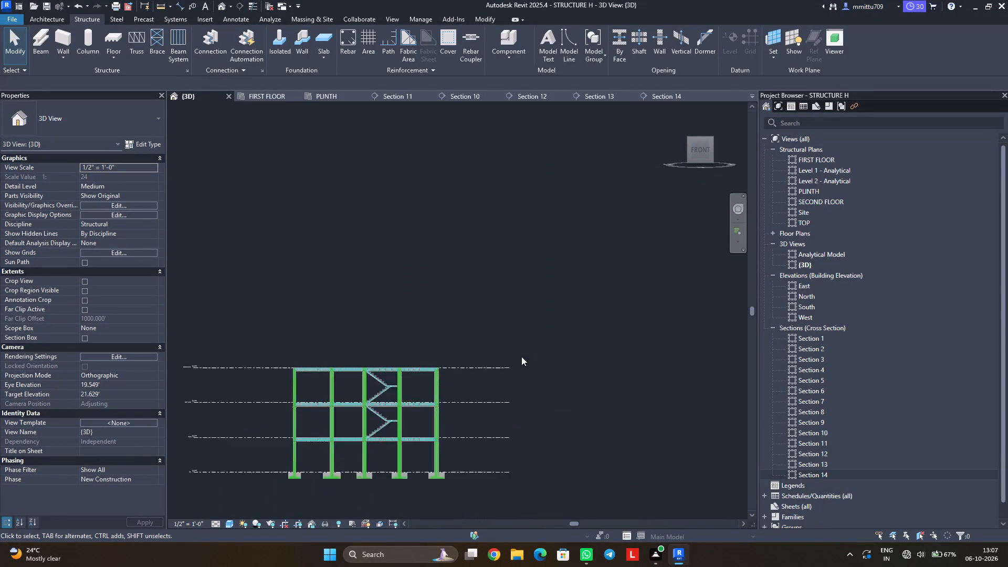
scroll(436, 356, "up", 8)
middle_click_drag(556, 328, 484, 394)
scroll(503, 277, "up", 3)
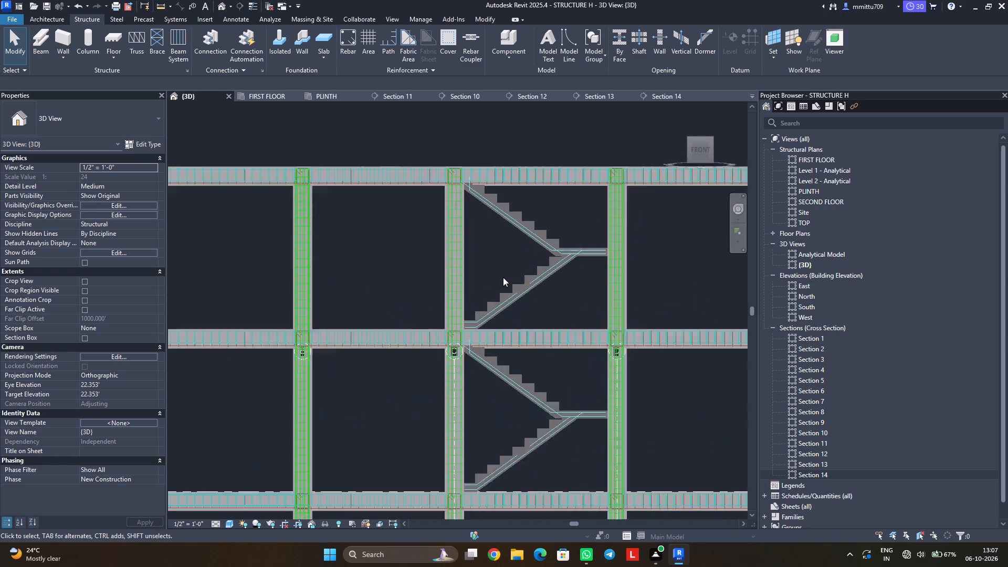
scroll(503, 277, "up", 5)
scroll(505, 276, "down", 1)
middle_click_drag(548, 276, 488, 316)
scroll(486, 289, "up", 4)
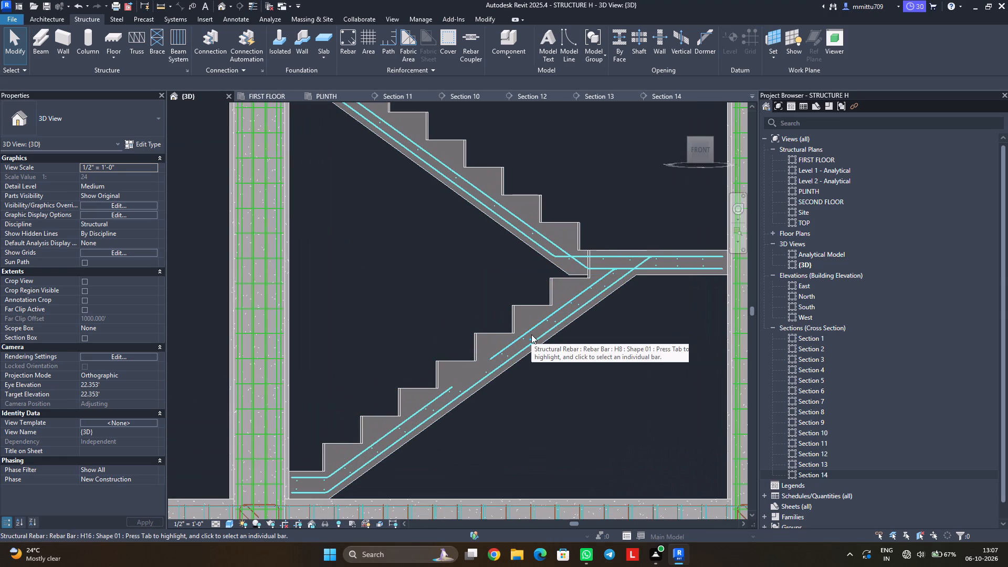
scroll(531, 334, "down", 8)
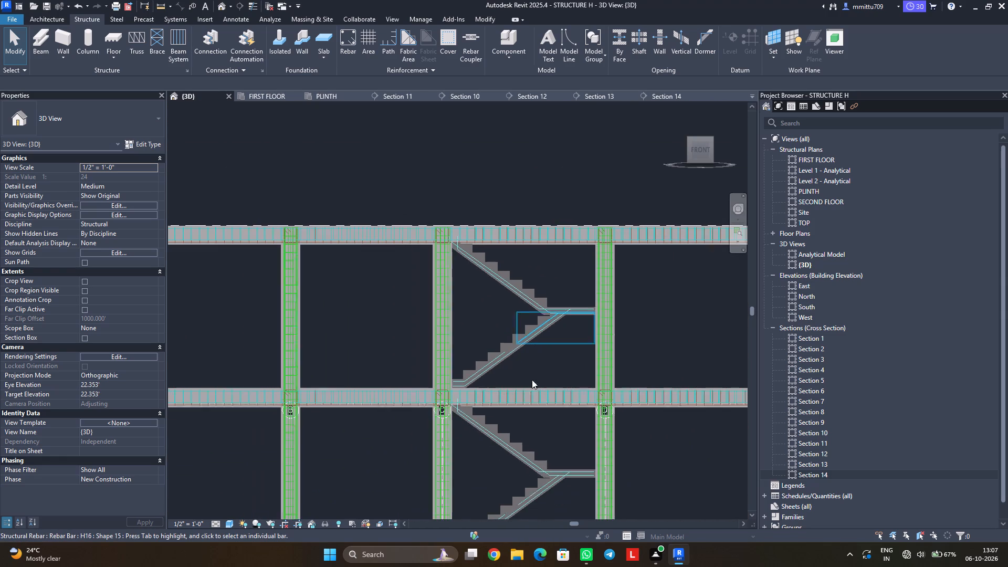
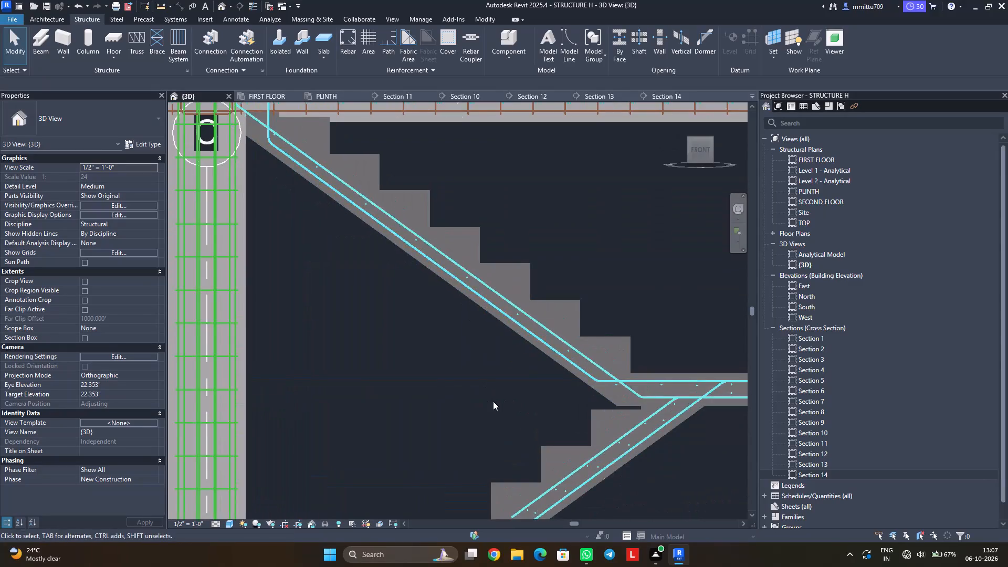
Check both stacked staircases within the whole structural frame, from the front and from angled 3D viewpoints.
scroll(493, 401, "down", 1)
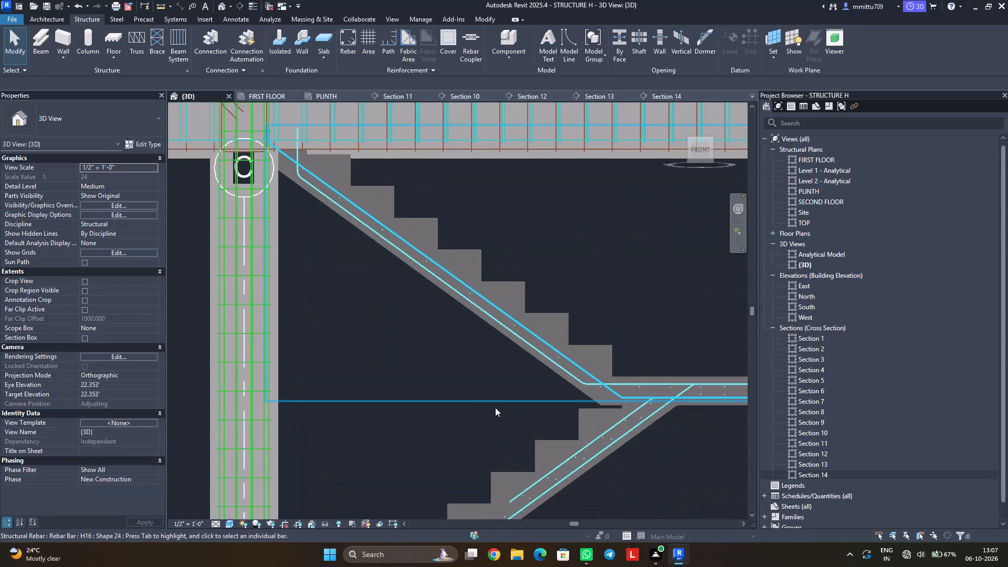
scroll(496, 411, "down", 16)
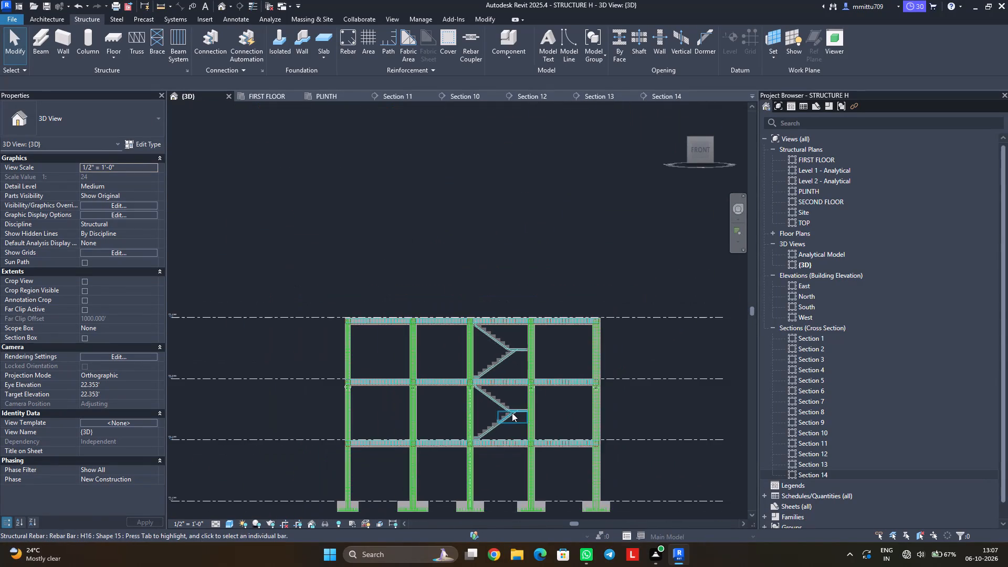
middle_click_drag(547, 401, 442, 462)
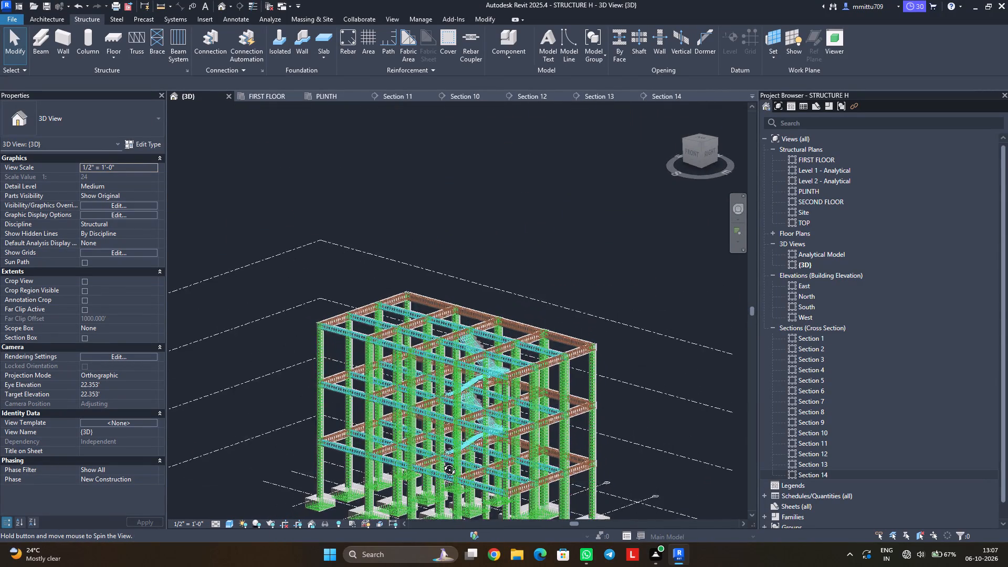
middle_click_drag(442, 462, 436, 456)
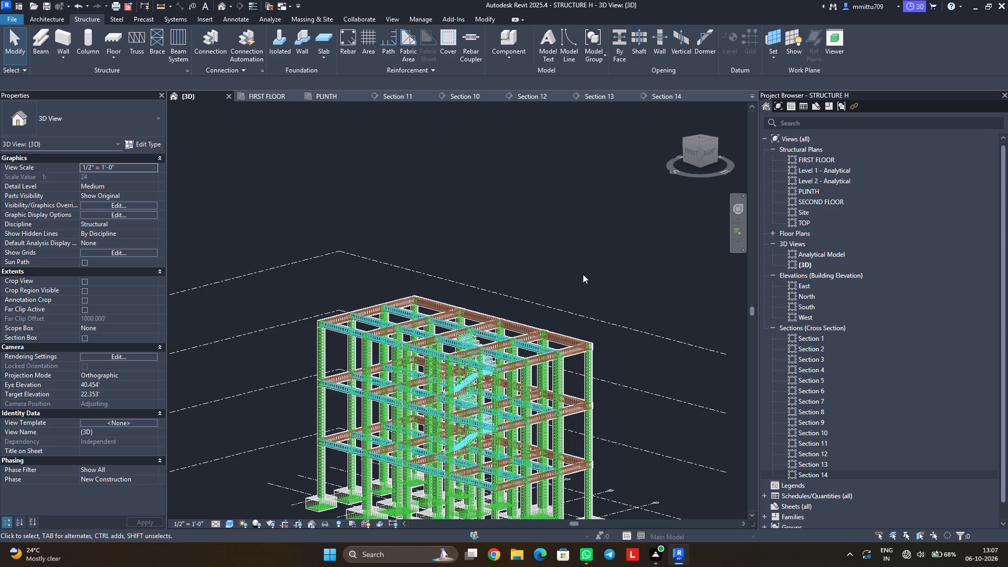
left_click(582, 246)
middle_click_drag(456, 463, 577, 398)
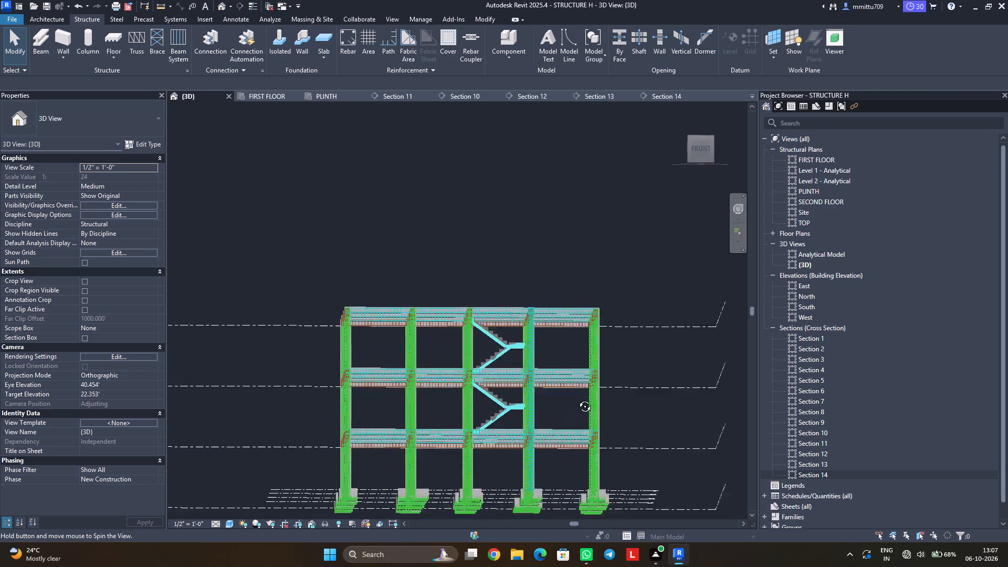
middle_click_drag(577, 398, 639, 492)
Inspect the reinforcement around the staircases by selecting beam stirrups, column bars, a beam and a lower staircase bar in turn.
scroll(506, 448, "up", 3)
scroll(506, 448, "down", 2)
scroll(492, 454, "up", 5)
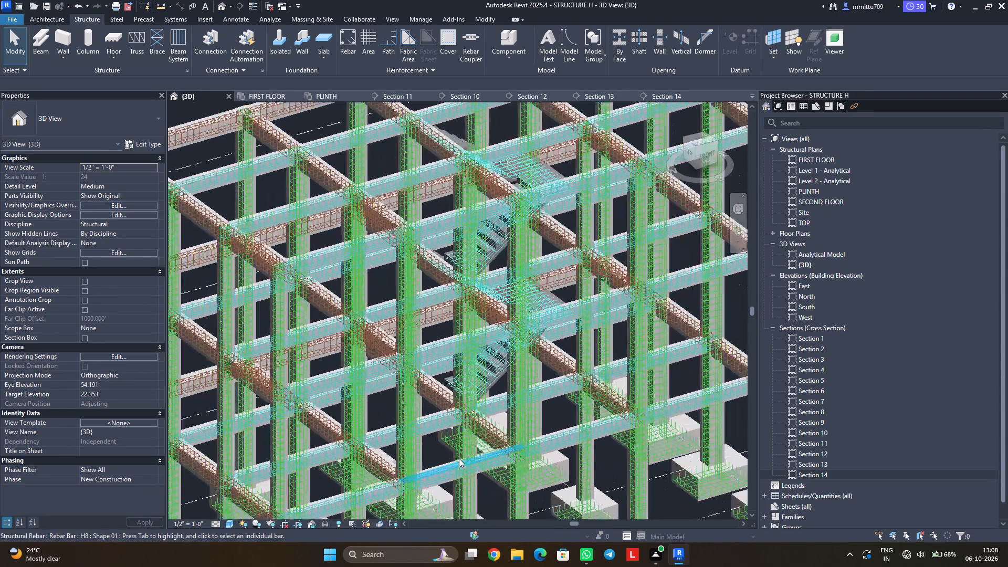
scroll(459, 458, "up", 1)
left_click(455, 465)
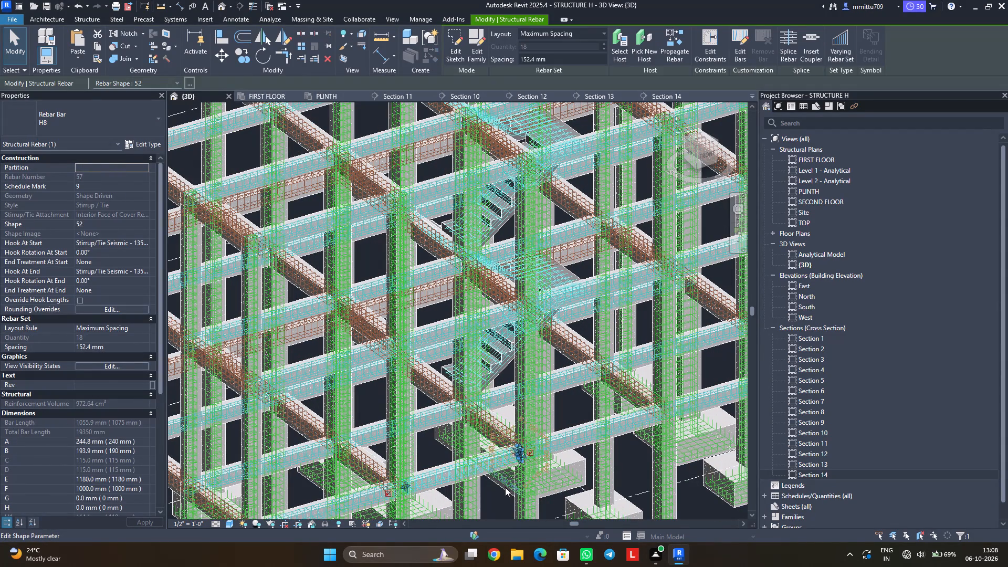
key("Escape")
left_click(528, 347)
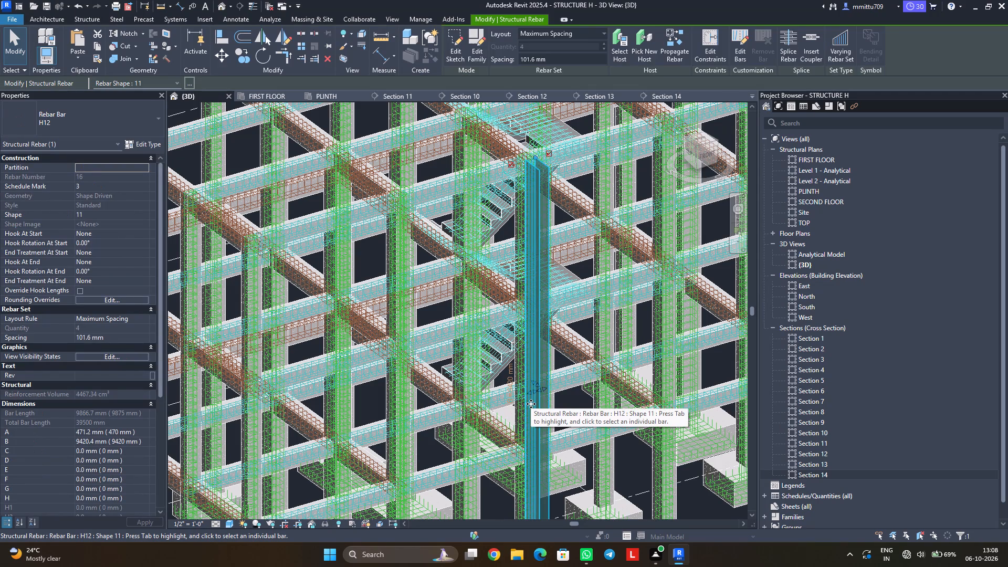
key("Escape")
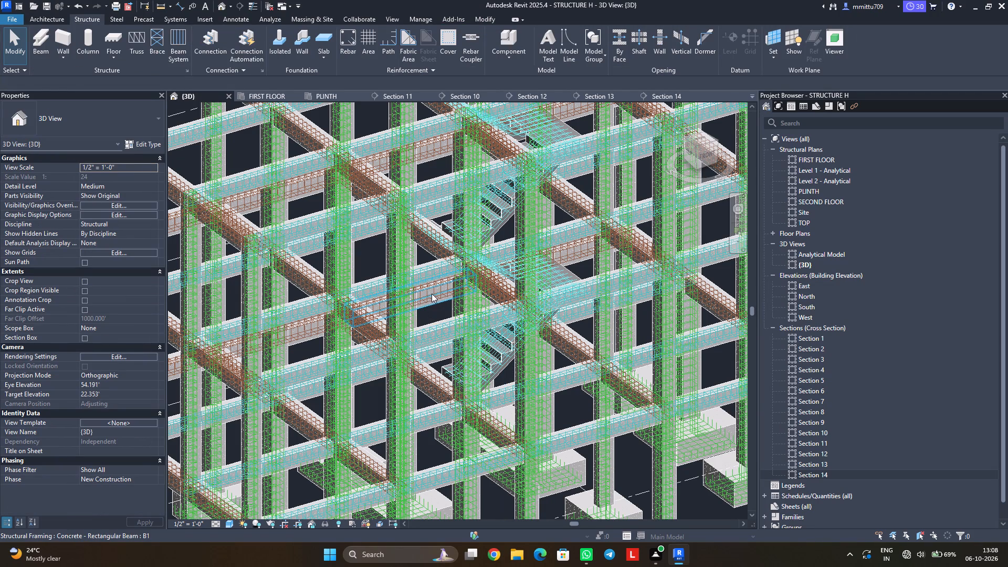
left_click(432, 293)
key("Escape")
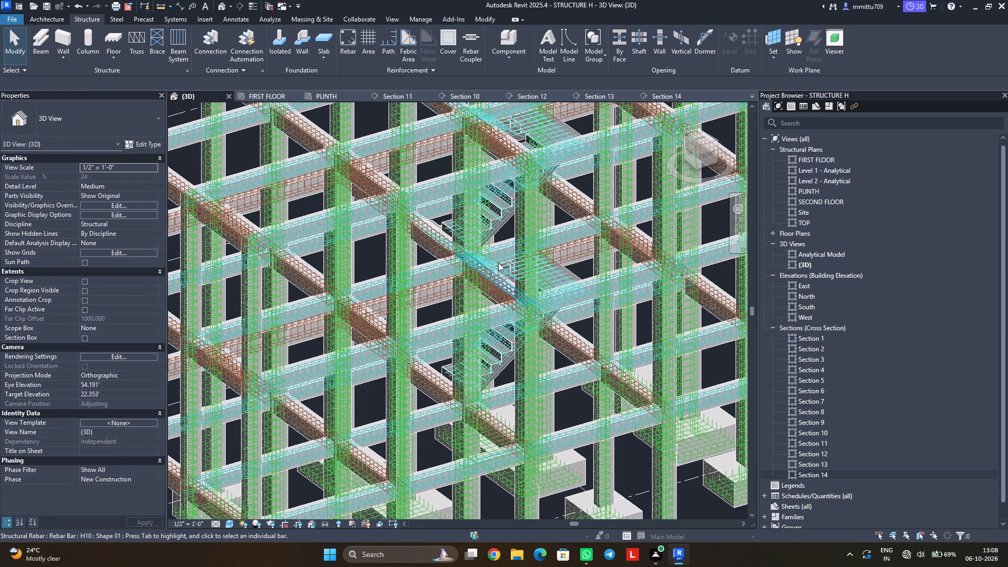
left_click(555, 271)
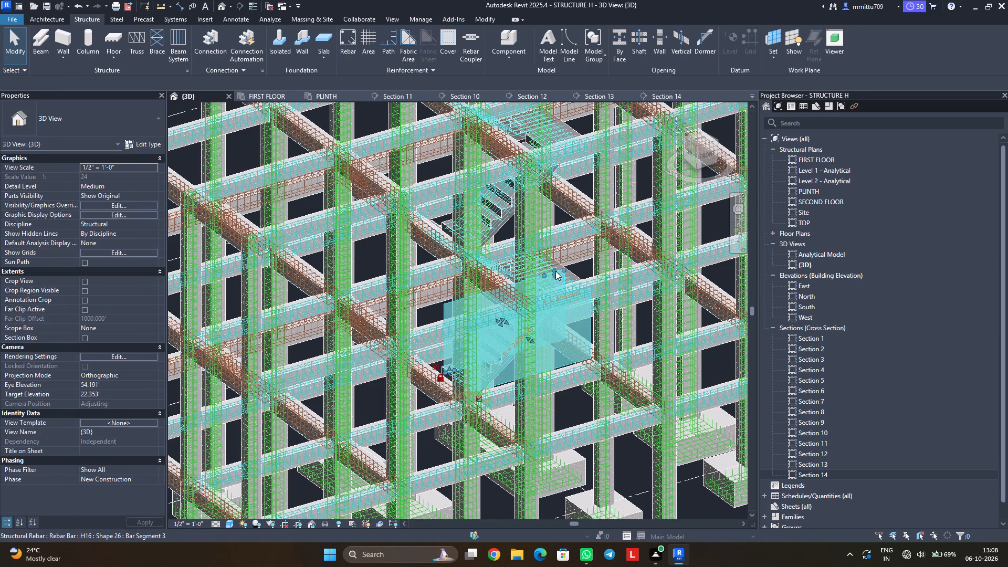
key("Escape")
Examine the complete frame from several angles and look closely at the bars where the beams meet the columns.
scroll(533, 362, "down", 7)
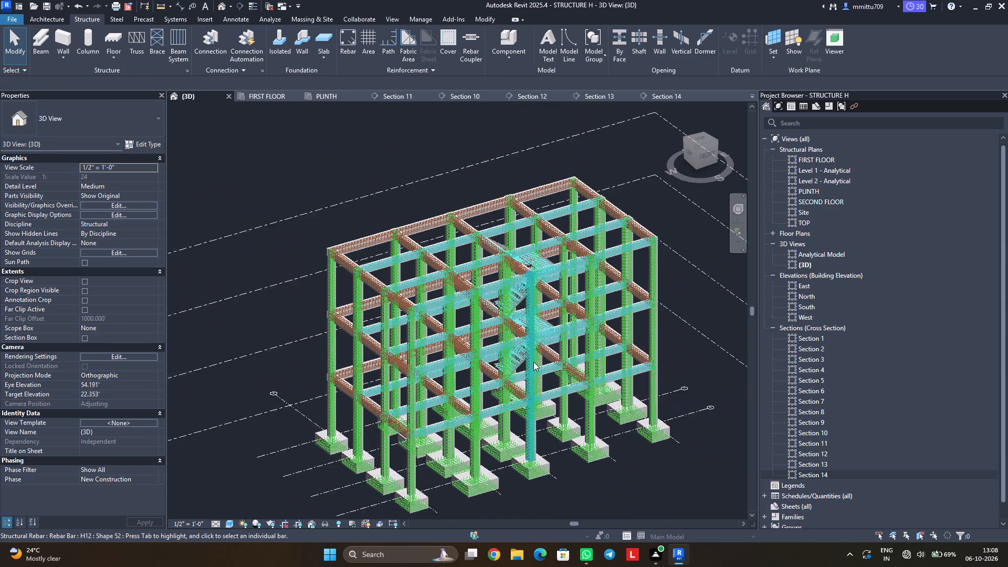
middle_click_drag(579, 413, 507, 349, "shift")
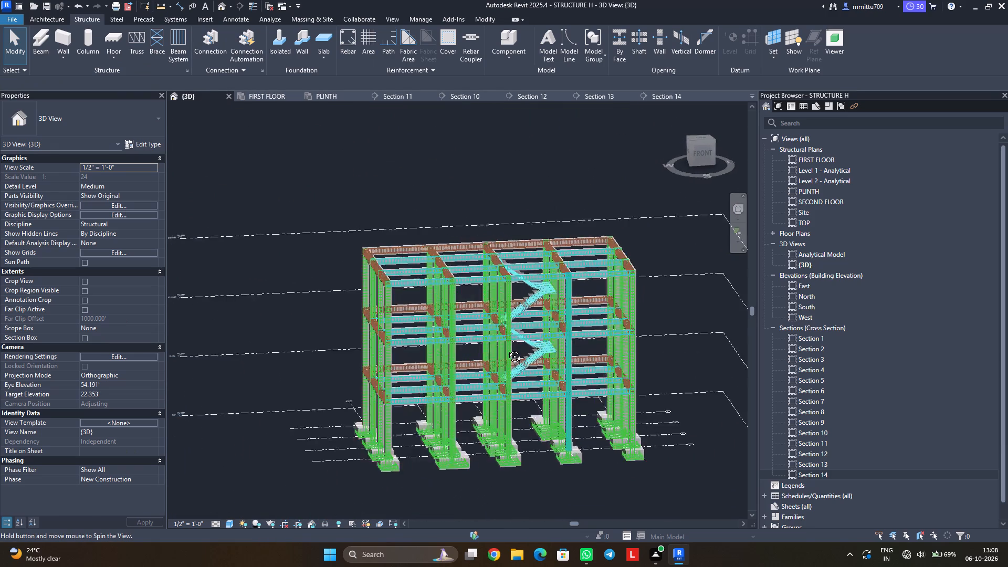
middle_click_drag(507, 349, 527, 454, "shift")
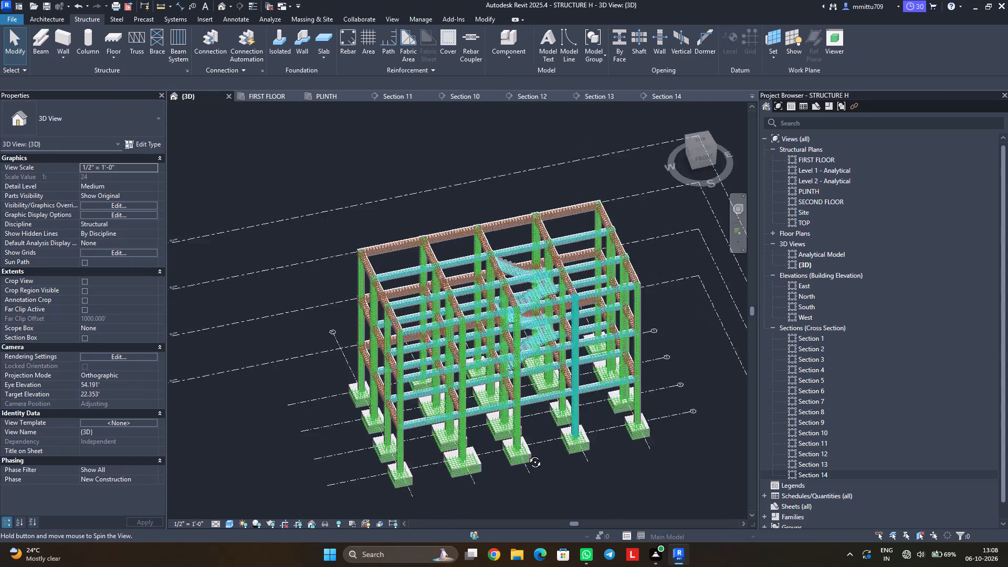
middle_click_drag(527, 454, 511, 430, "shift")
middle_click_drag(501, 412, 599, 422, "shift")
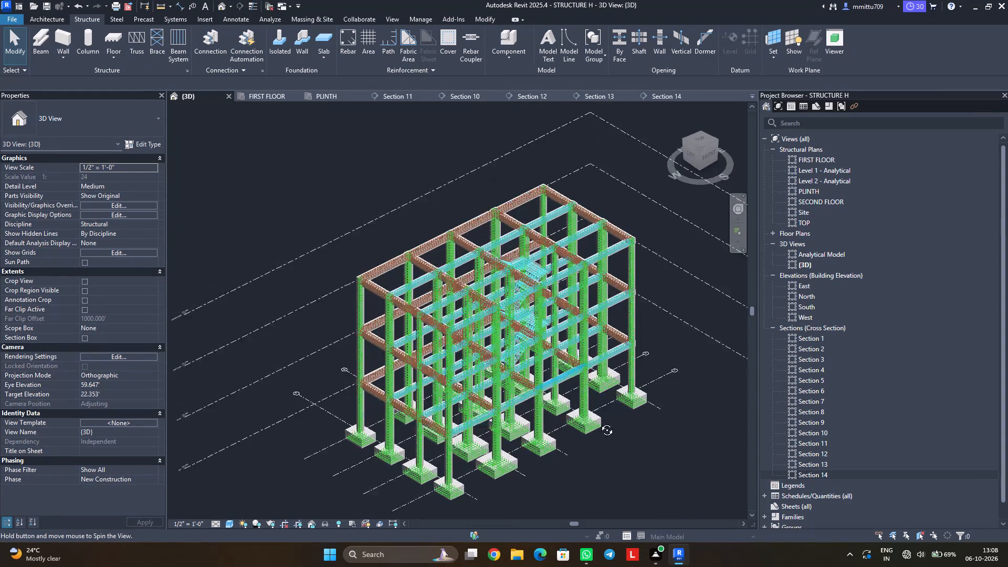
middle_click_drag(599, 422, 602, 434, "shift")
scroll(468, 335, "up", 2)
scroll(404, 335, "up", 1)
scroll(404, 335, "down", 1)
scroll(404, 335, "up", 4)
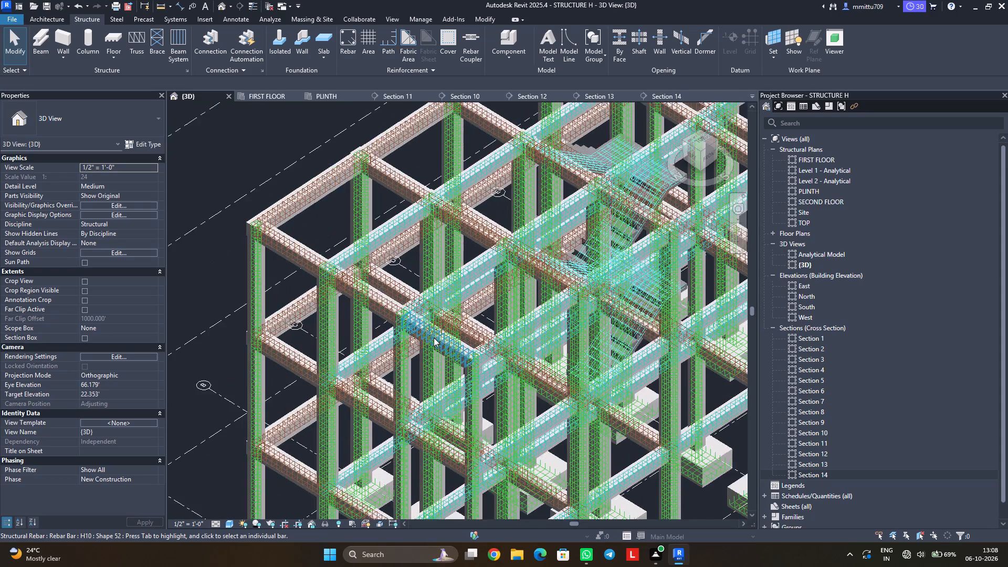
scroll(434, 338, "up", 4)
scroll(434, 338, "down", 1)
scroll(434, 338, "up", 1)
scroll(434, 338, "down", 1)
scroll(434, 338, "up", 7)
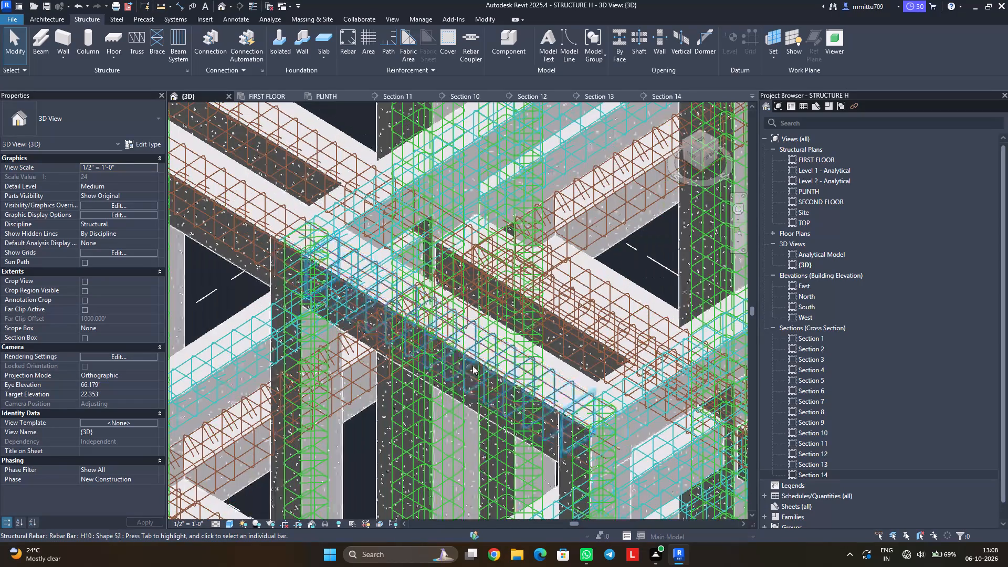
scroll(472, 365, "down", 14)
Review the full reinforced frame with both staircases and the footings from front and angled 3D viewpoints.
middle_click_drag(529, 405, 490, 380, "shift")
scroll(528, 404, "up", 1, "shift")
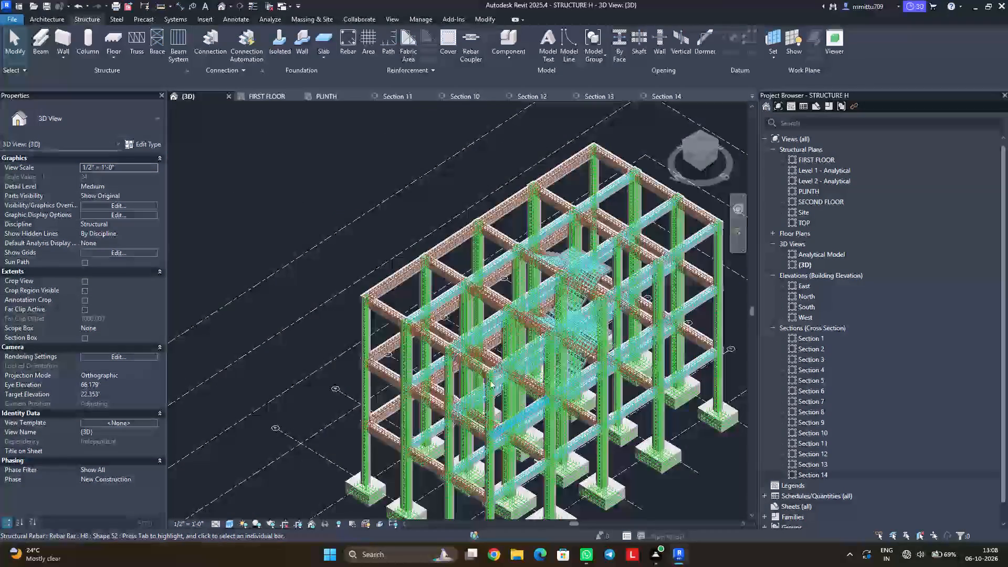
middle_click_drag(490, 380, 416, 336, "shift")
middle_click_drag(456, 371, 458, 321, "shift")
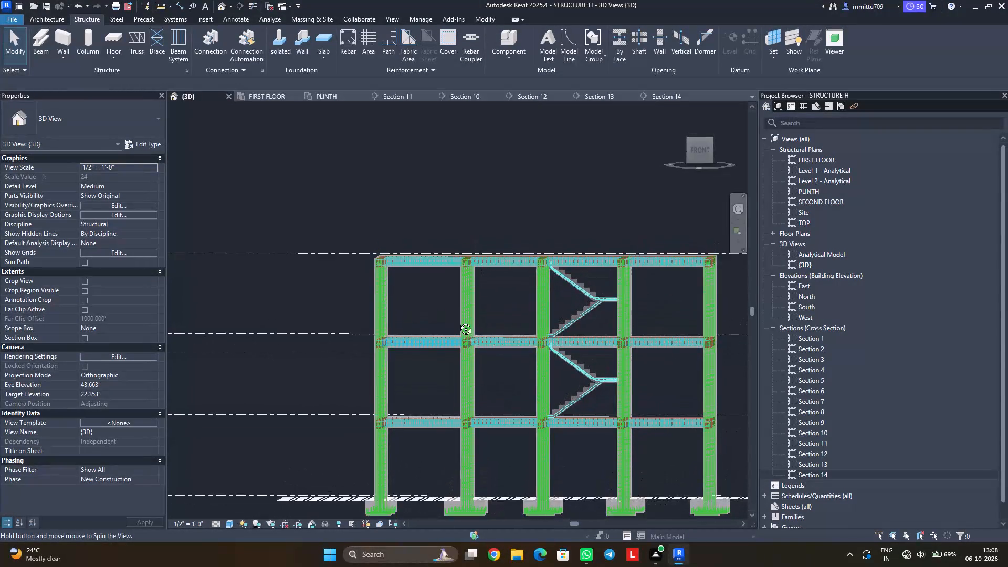
middle_click_drag(458, 321, 503, 397, "shift")
scroll(505, 397, "down", 1, "shift")
middle_click_drag(513, 393, 433, 327)
middle_click_drag(448, 355, 448, 345, "shift")
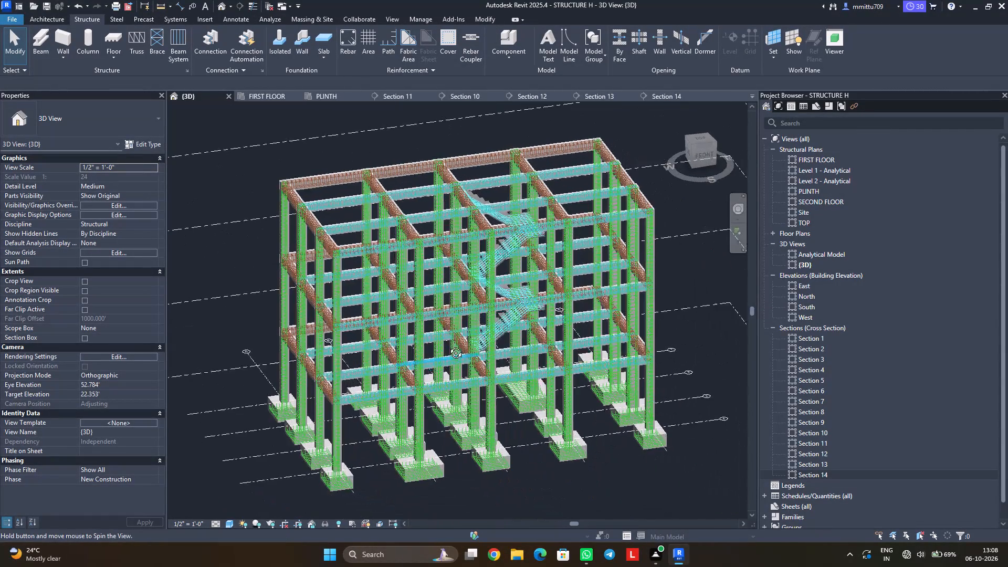
middle_click_drag(448, 345, 469, 330, "shift")
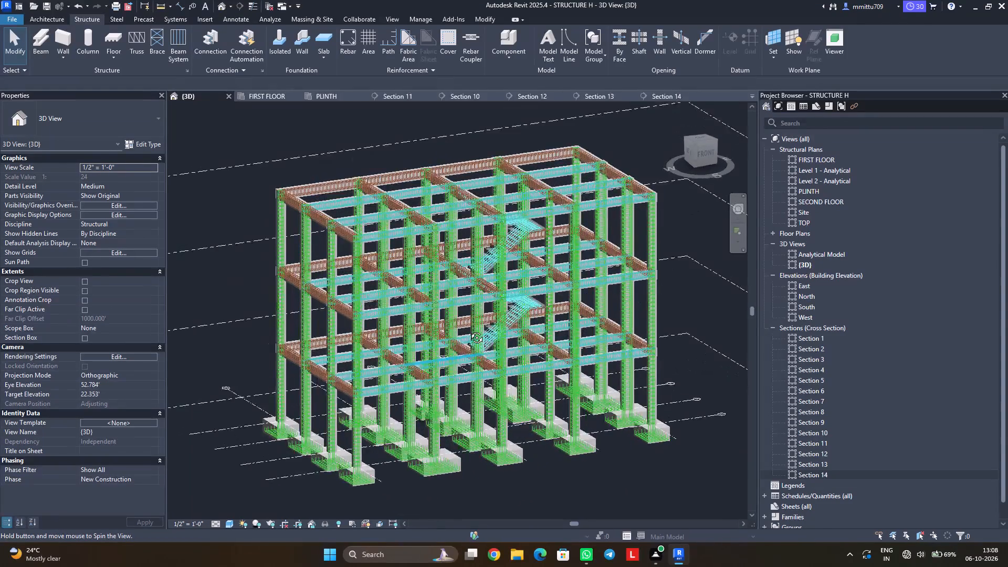
middle_click_drag(469, 330, 475, 352, "shift")
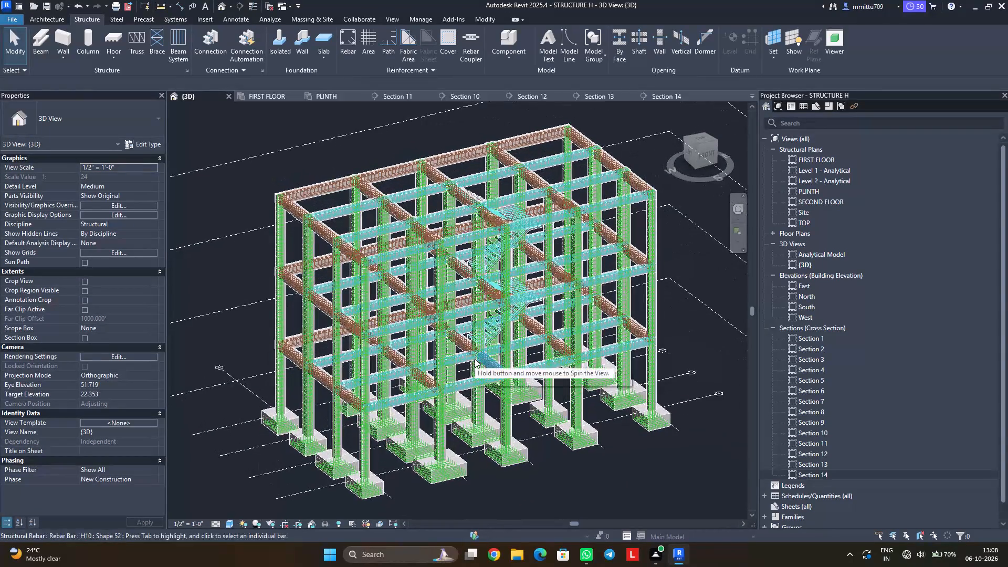
middle_click_drag(485, 400, 495, 416)
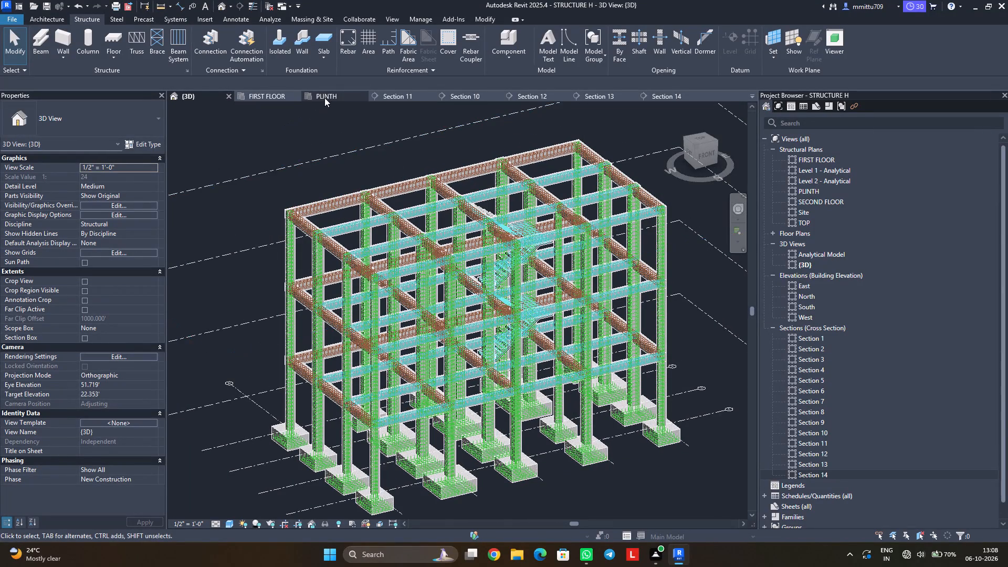
Switch to the PLINTH structural plan and close the open Section 10, 11, 12, 13 and 14 views.
left_click(324, 98)
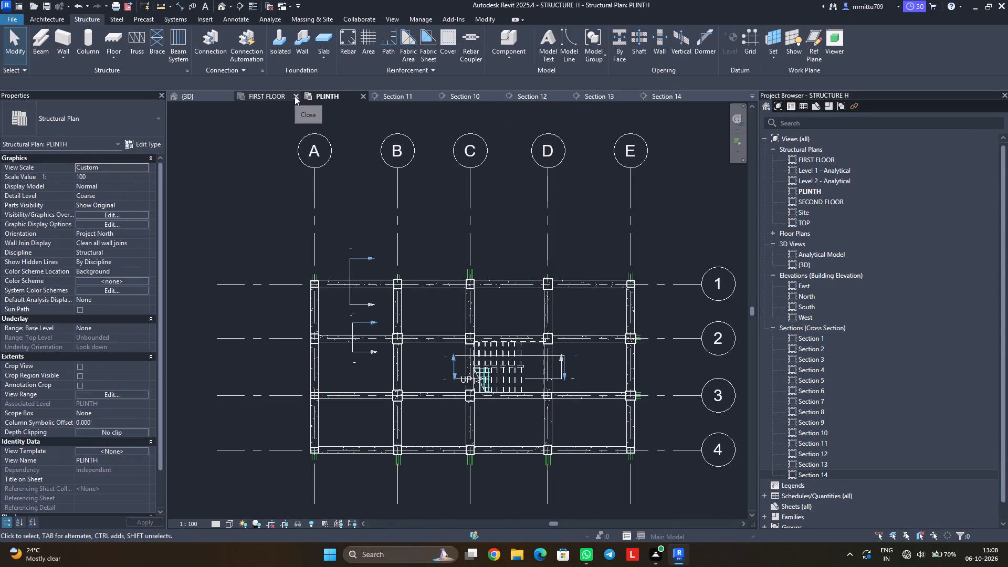
double_click(493, 97)
left_click(493, 97)
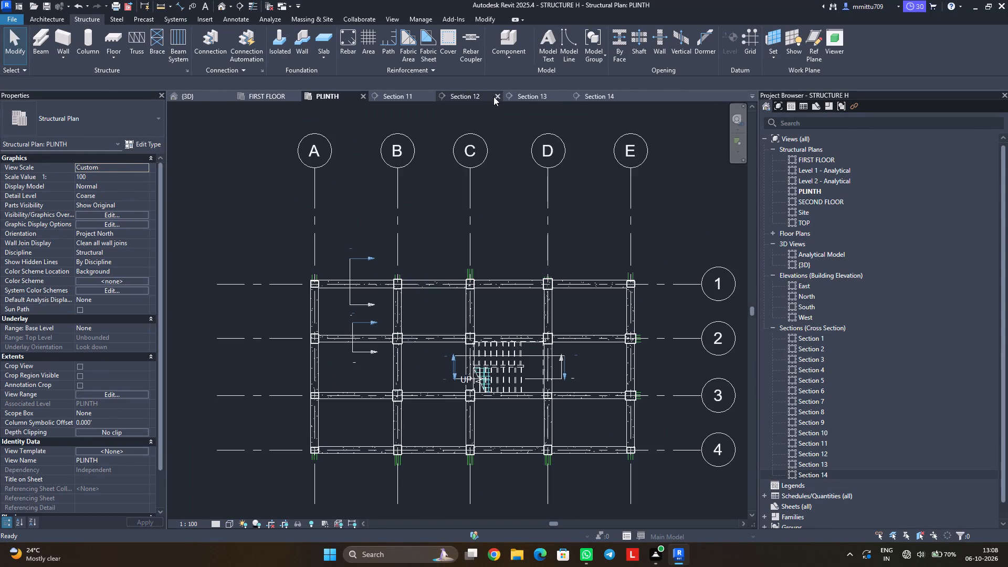
left_click(493, 97)
left_click(493, 97)
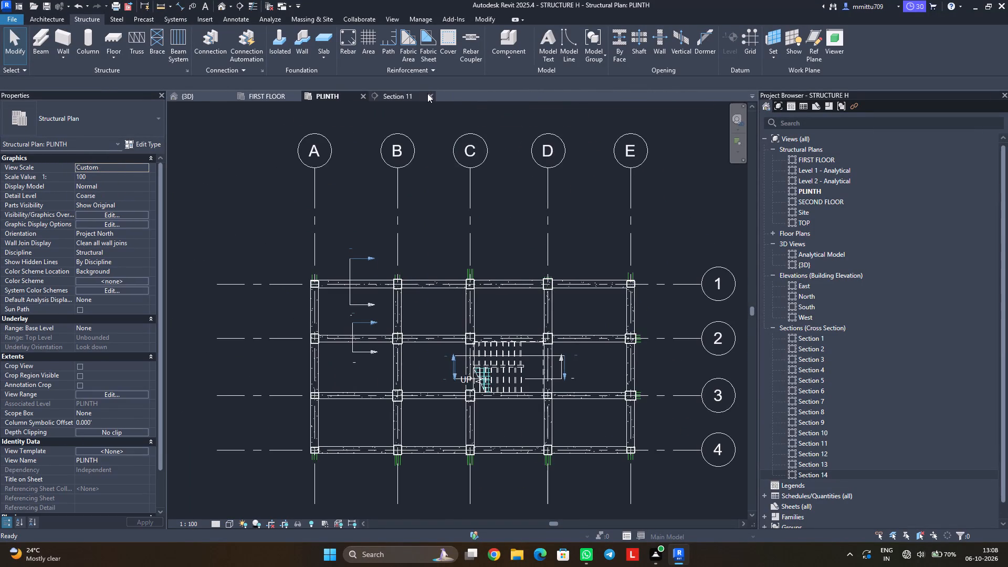
left_click(427, 93)
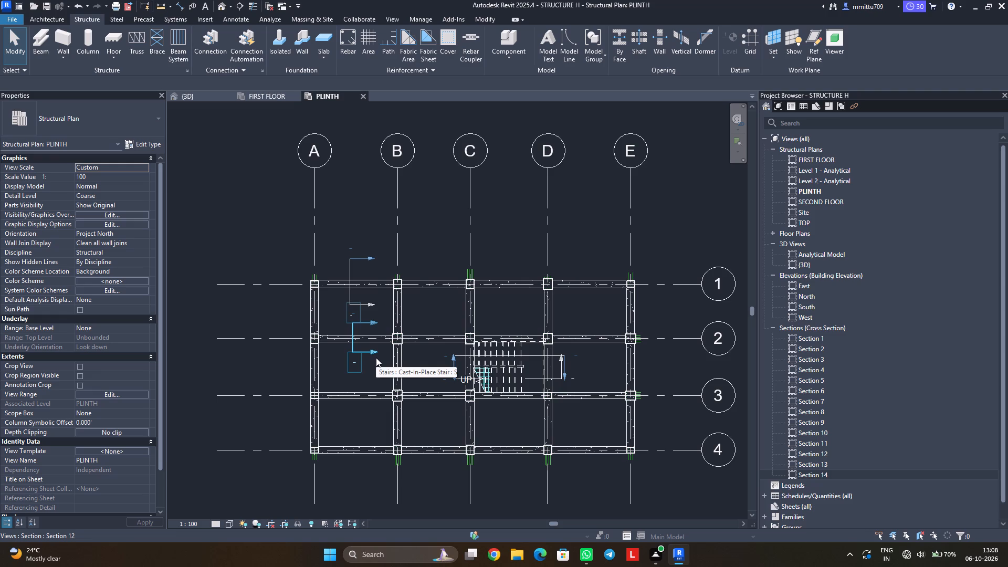
Shorten the Section 14 line across the staircase slightly at its end just beyond grid D in the PLINTH plan.
scroll(376, 358, "up", 3)
middle_click_drag(425, 381, 368, 330)
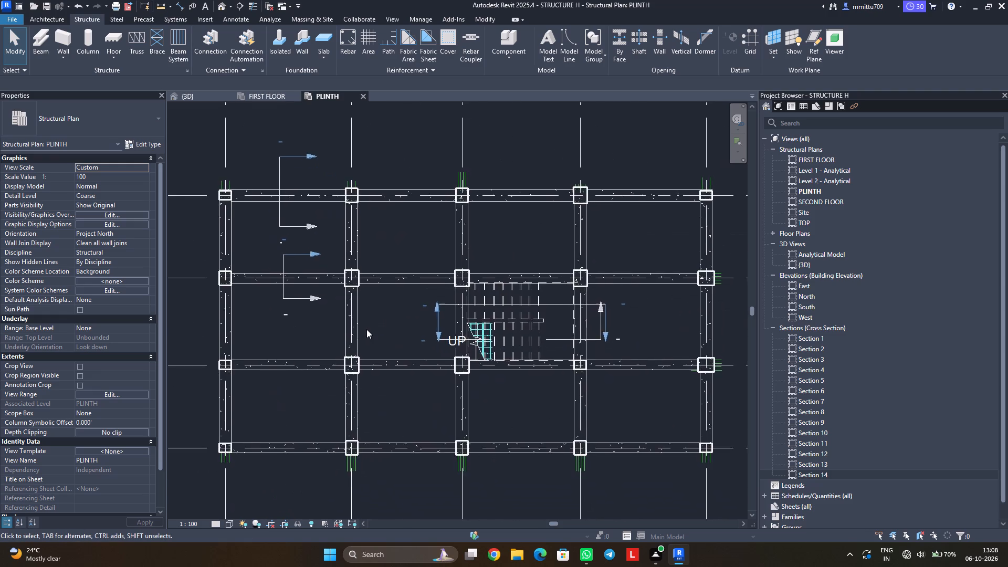
scroll(366, 329, "down", 1)
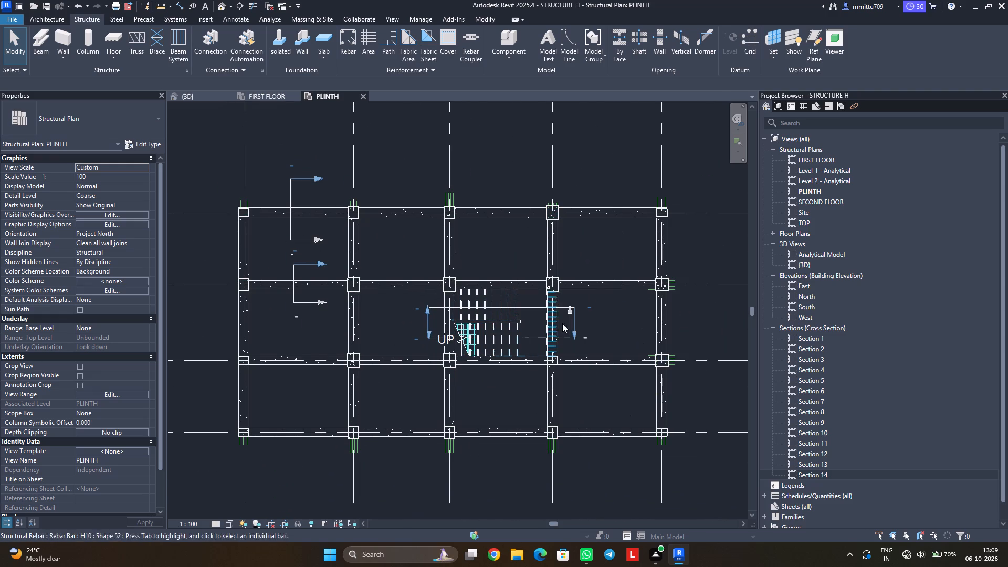
left_click(537, 307)
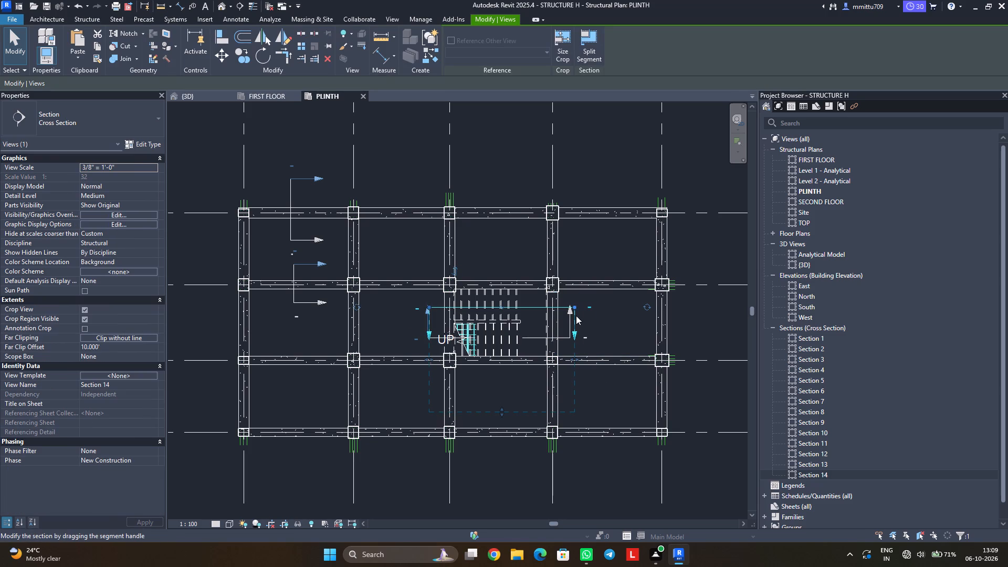
left_click_drag(572, 304, 567, 306)
left_click(614, 419)
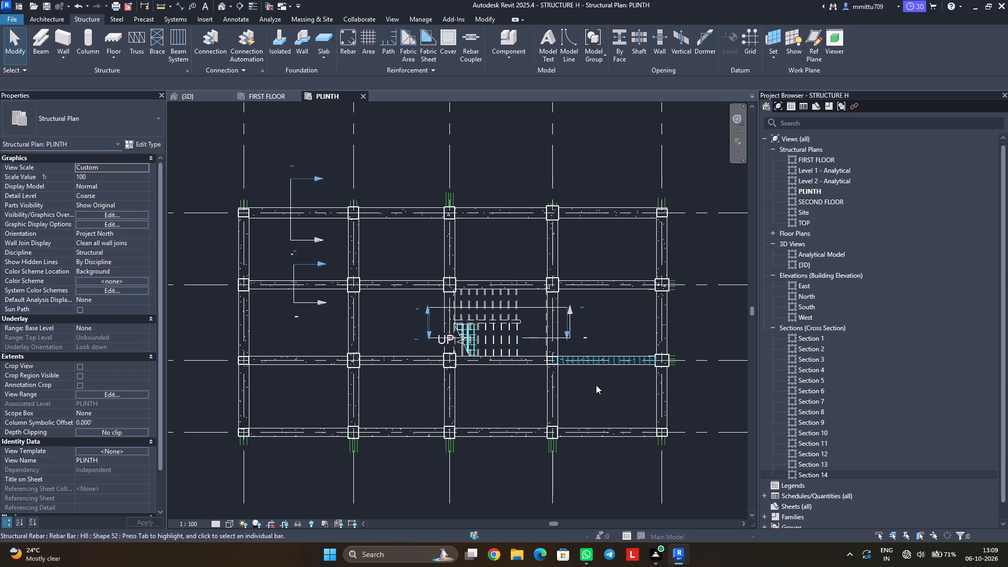
Flip the Section 13 line across the lower stair flight so that it looks toward grid 3.
left_click(530, 309)
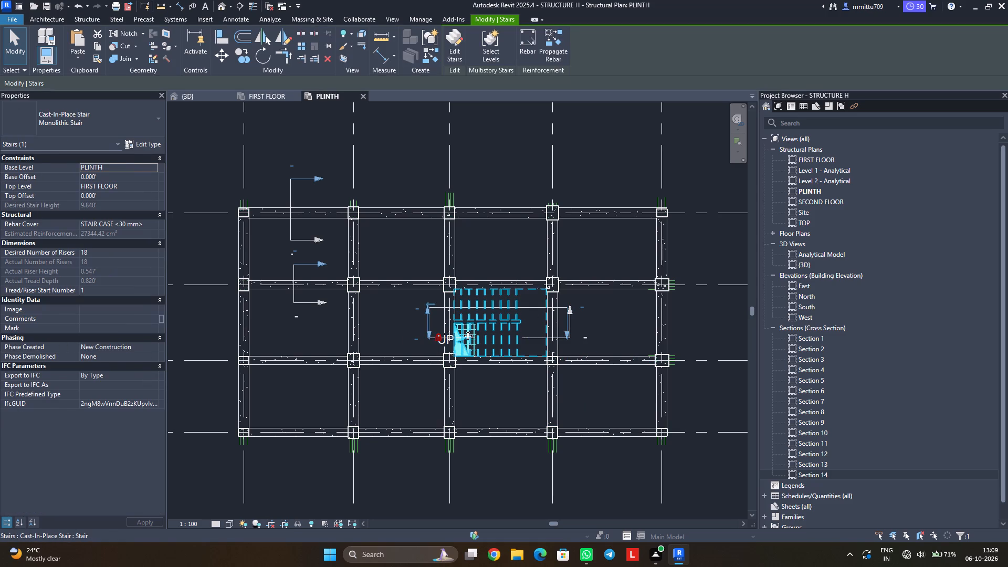
scroll(511, 340, "up", 3)
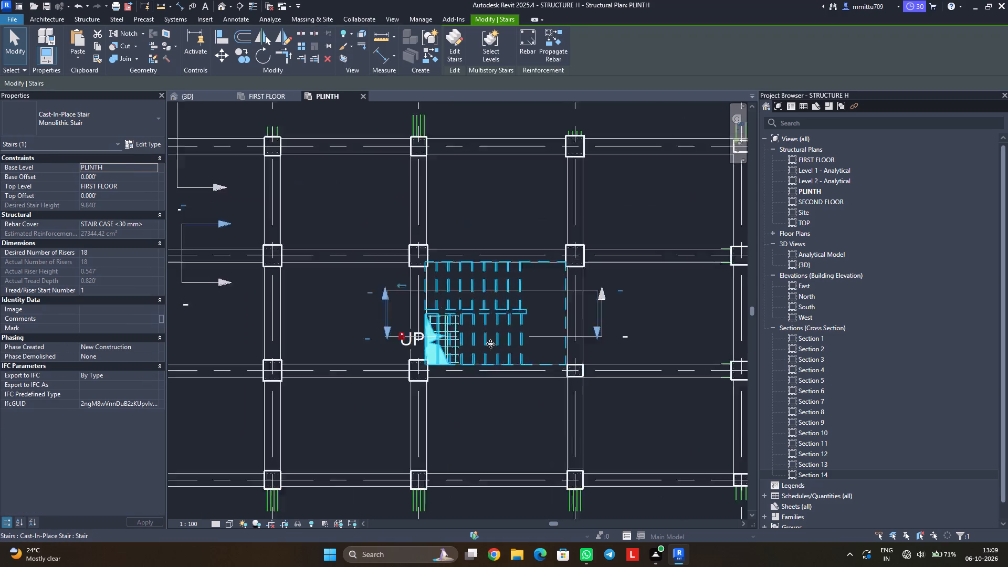
scroll(475, 346, "up", 2)
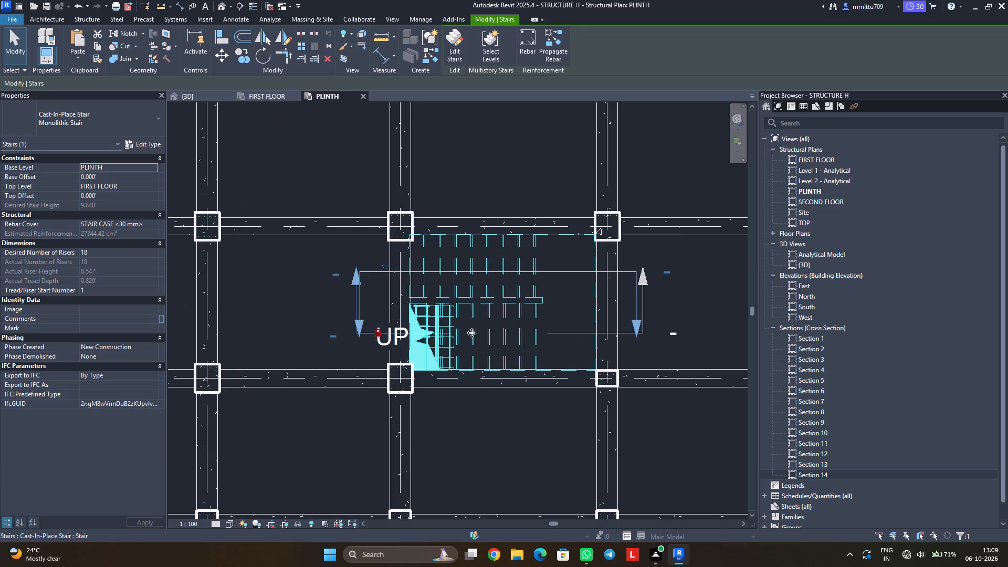
scroll(440, 300, "up", 3)
scroll(460, 340, "up", 4)
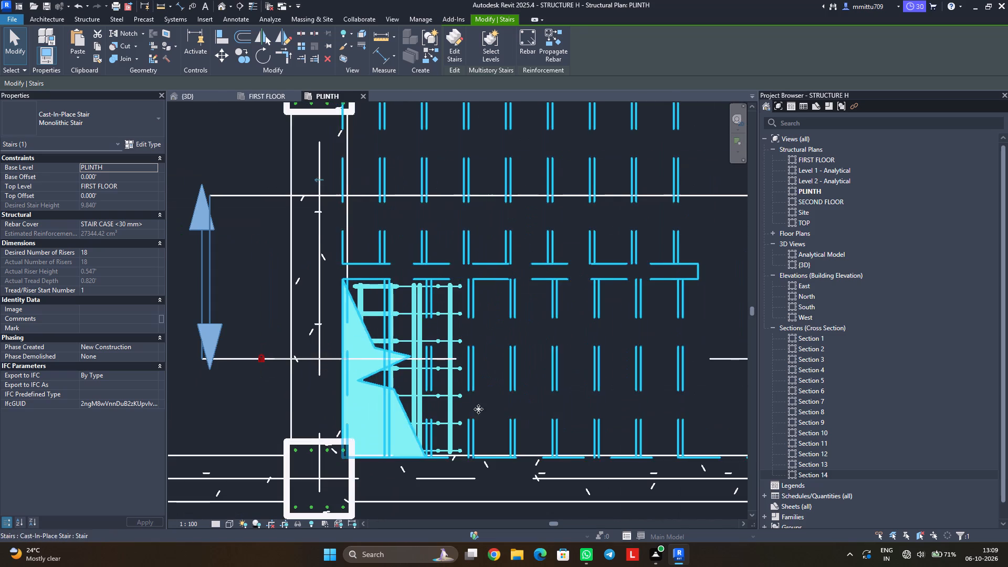
left_click(244, 361)
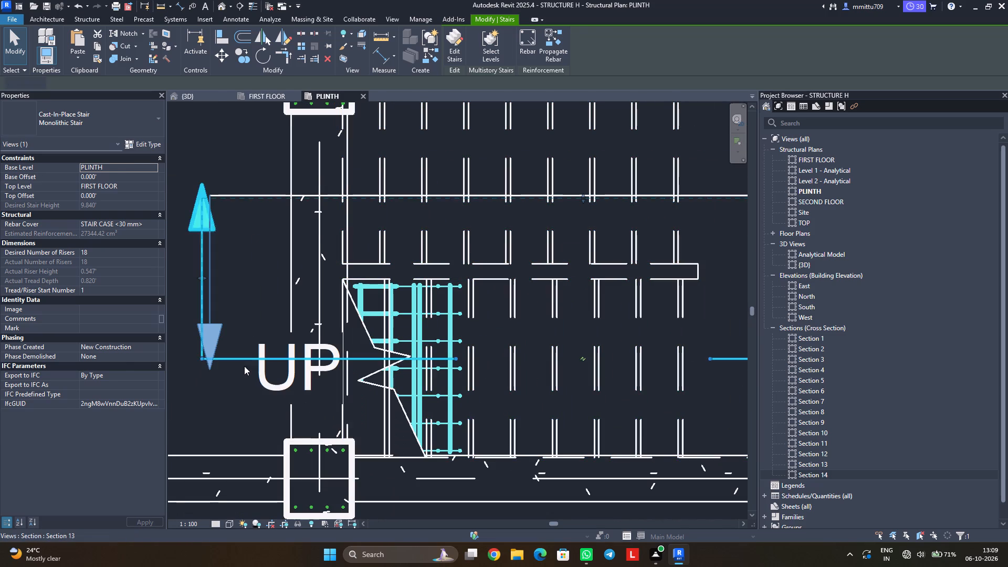
scroll(318, 397, "down", 7)
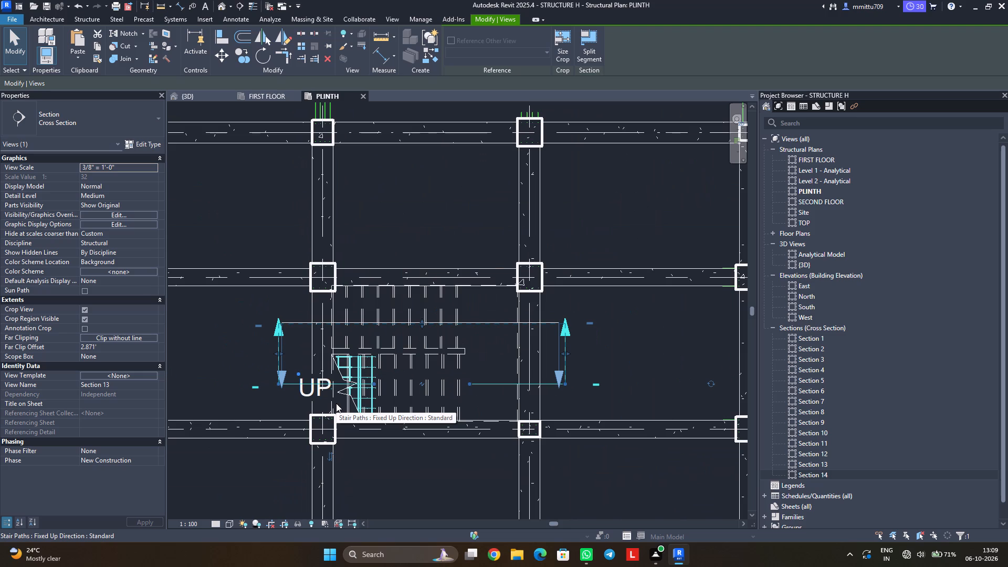
left_click(327, 456)
left_click(409, 497)
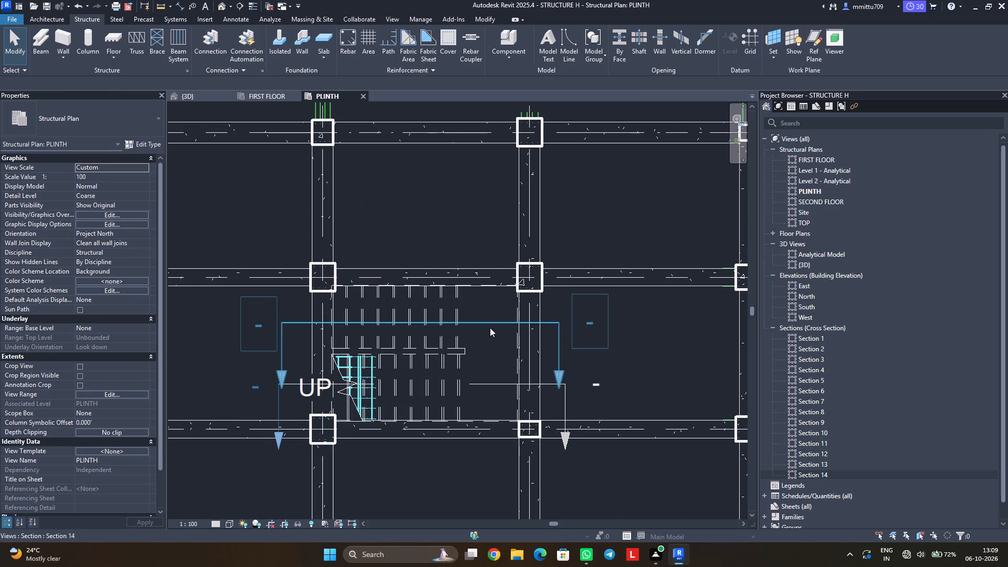
Flip the Section 14 line across the upper stair flight so that it looks toward grid 2.
left_click(490, 328)
left_click(335, 247)
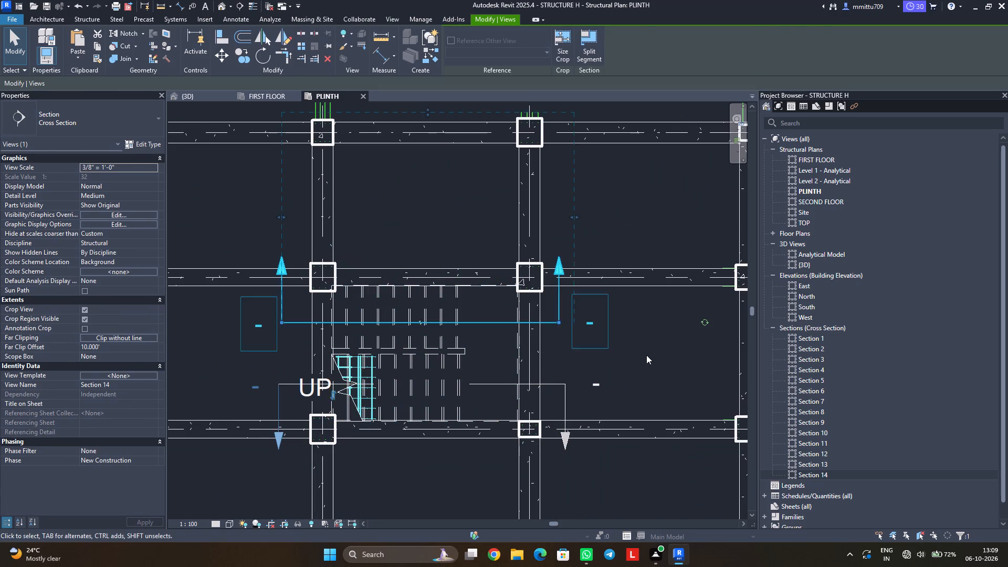
left_click(646, 355)
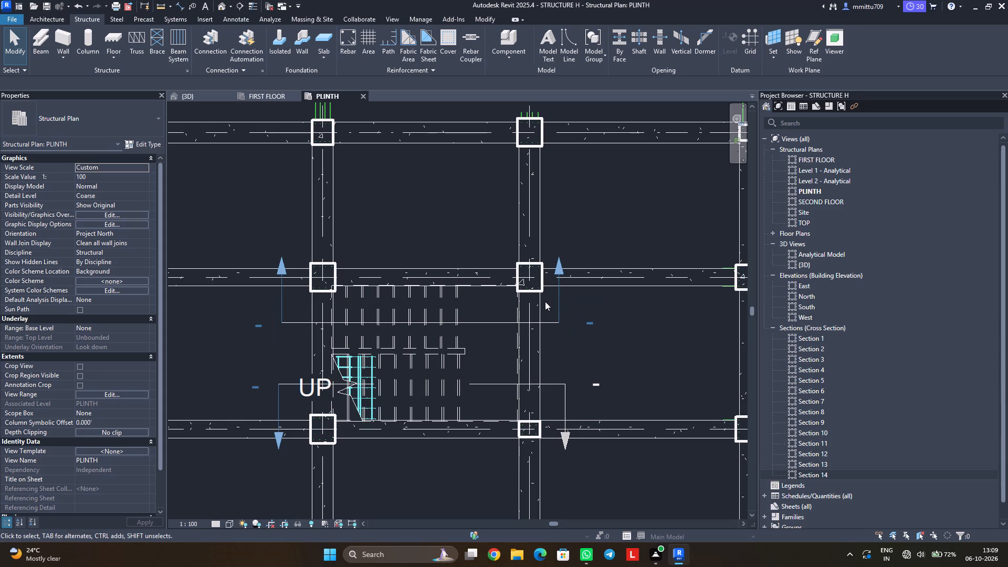
Open the Section 14 and Section 13 views and examine the stair flights and their reinforcement.
left_click(553, 300)
right_click(553, 300)
left_click(583, 358)
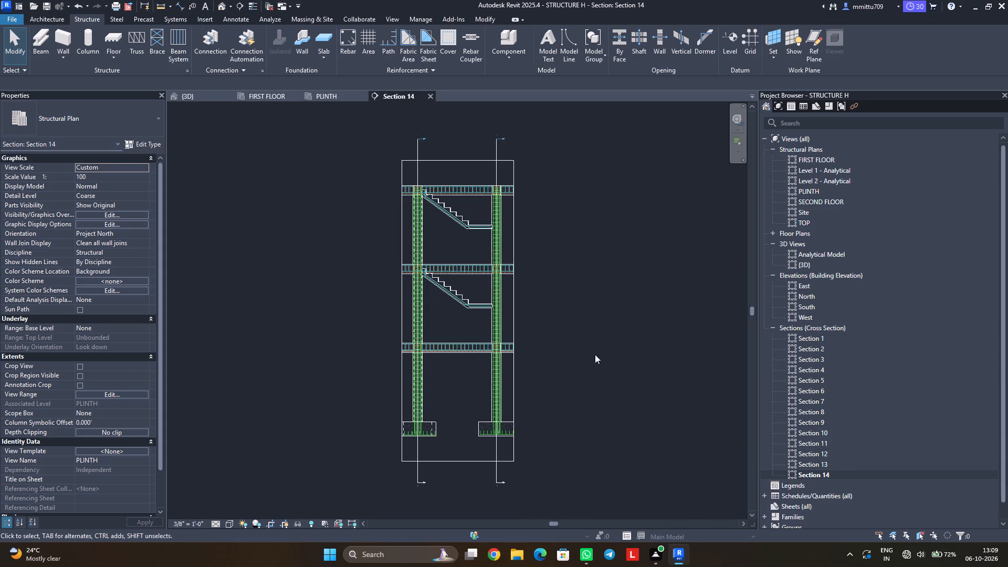
scroll(477, 317, "up", 3)
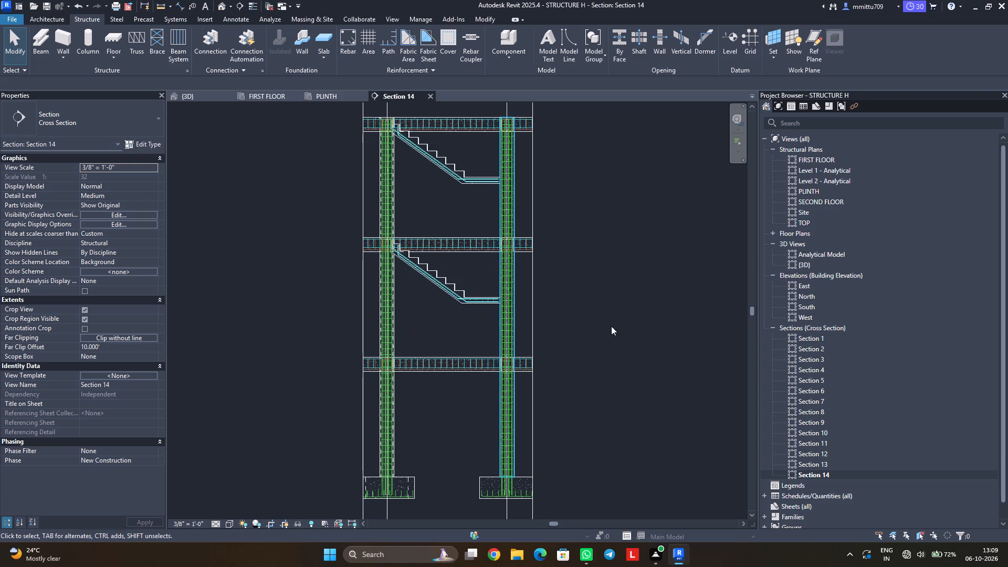
double_click(807, 464)
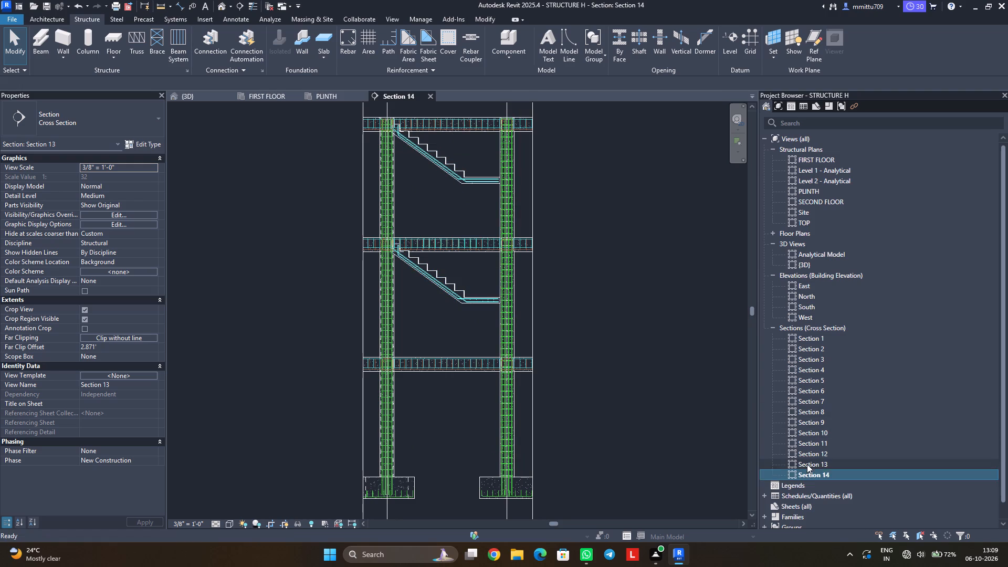
scroll(464, 329, "up", 3)
scroll(464, 329, "down", 1)
scroll(464, 329, "up", 2)
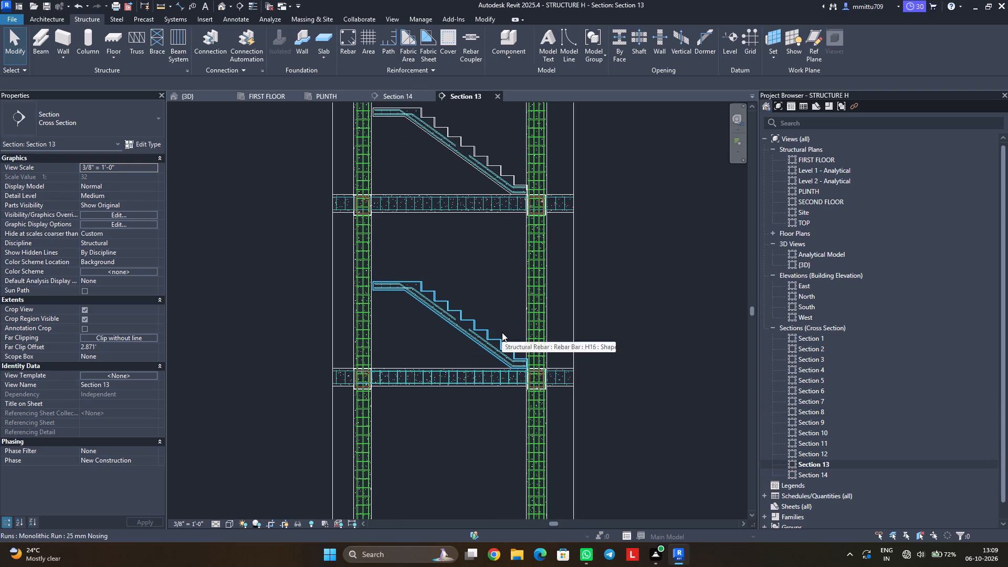
Look over the whole PLINTH plan with its grids, and check the frame in the 3D view before returning to the plan.
left_click(319, 94)
scroll(392, 385, "down", 1)
scroll(392, 385, "up", 1)
scroll(392, 385, "down", 3)
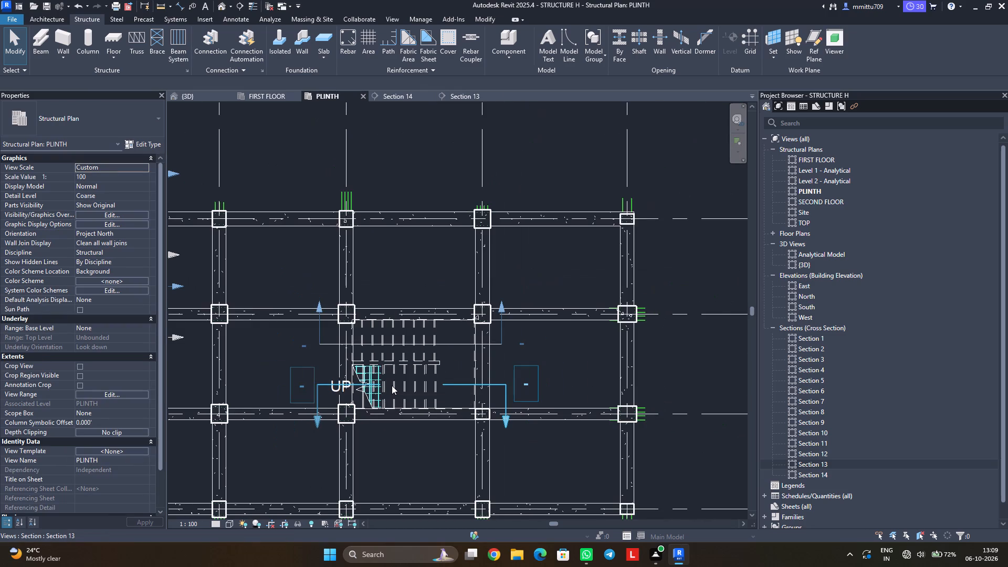
scroll(392, 385, "down", 7)
left_click(343, 469)
middle_click_drag(343, 476, 348, 470)
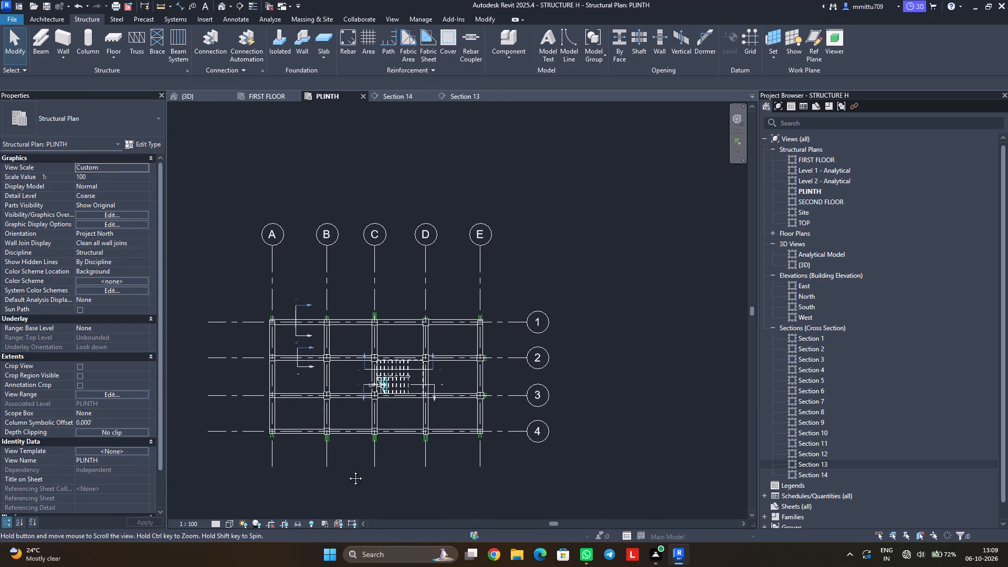
middle_click_drag(348, 470, 381, 447)
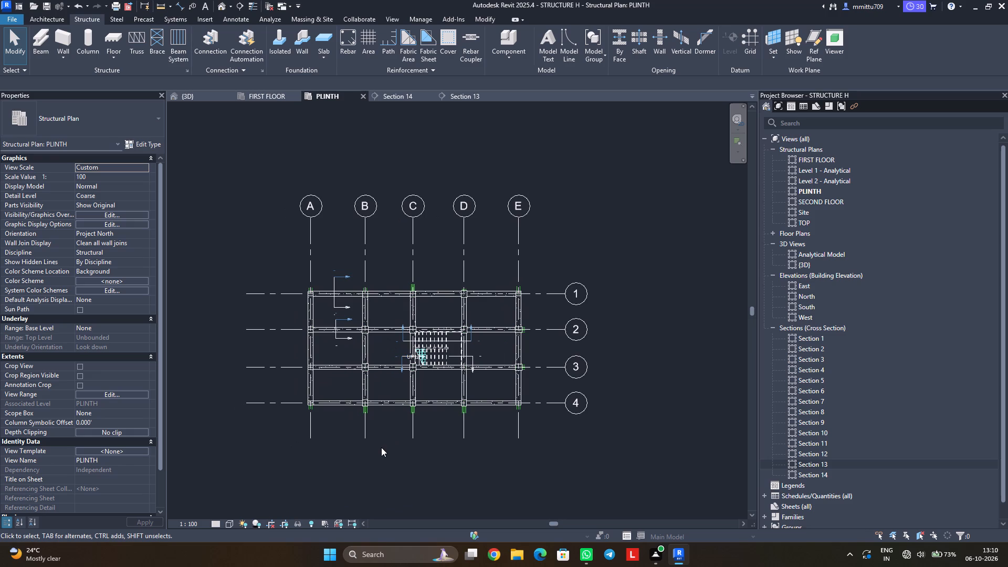
scroll(435, 361, "down", 1)
scroll(435, 361, "up", 1)
scroll(435, 361, "down", 1)
scroll(438, 369, "up", 1)
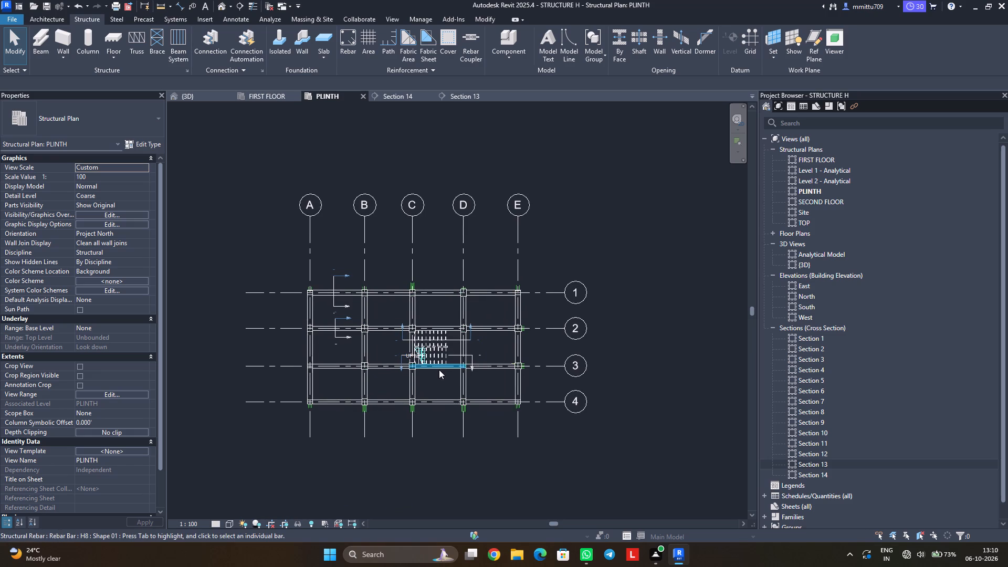
scroll(439, 370, "up", 1)
middle_click_drag(414, 369, 440, 354)
scroll(414, 361, "up", 2)
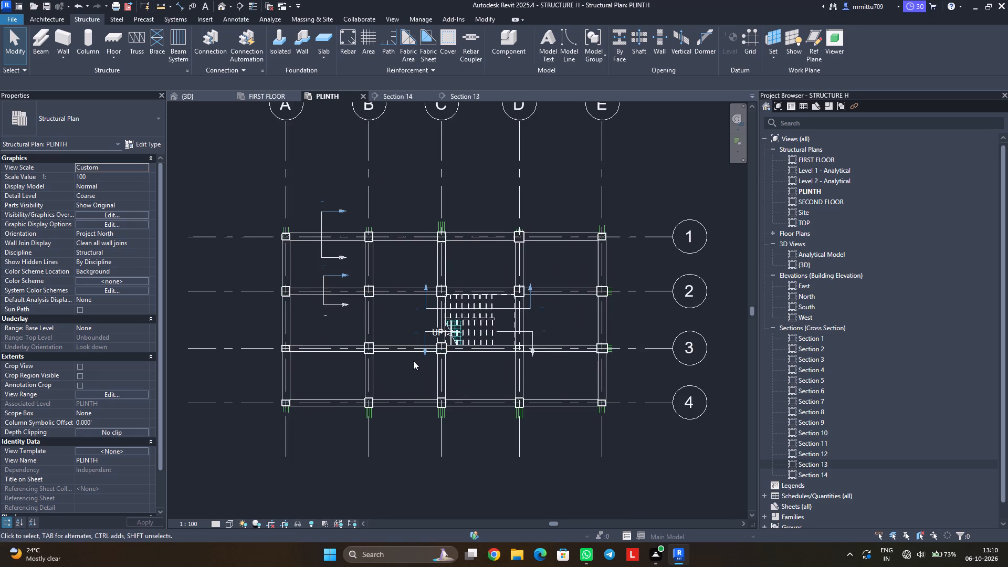
scroll(415, 355, "up", 1)
middle_click_drag(415, 355, 426, 373)
scroll(426, 373, "up", 2)
middle_click(426, 372)
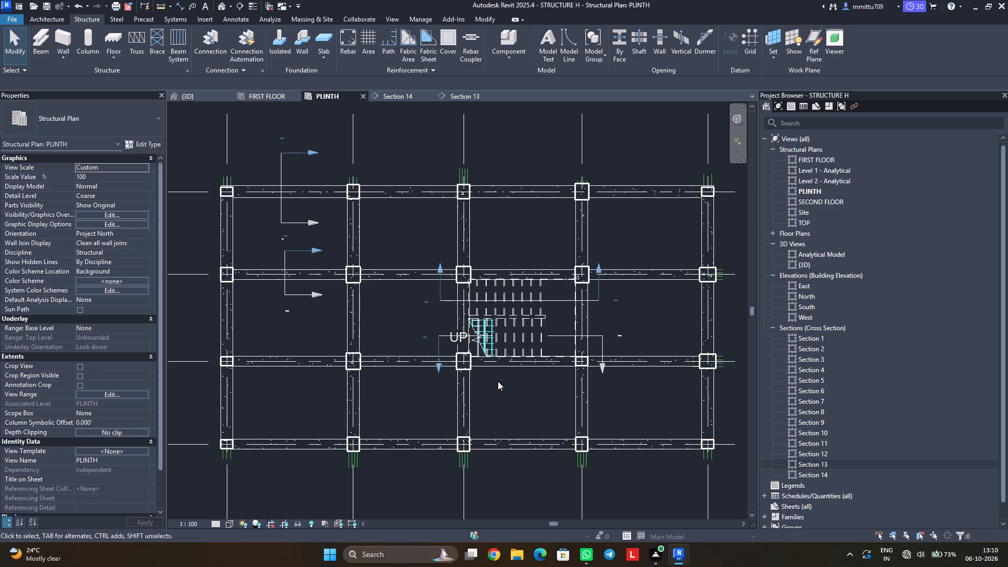
left_click(180, 98)
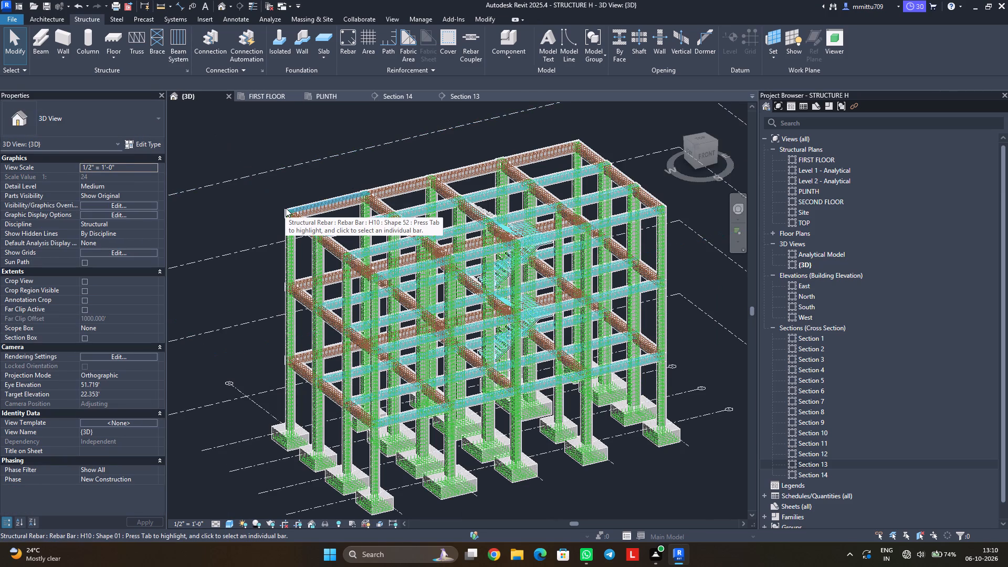
left_click(343, 98)
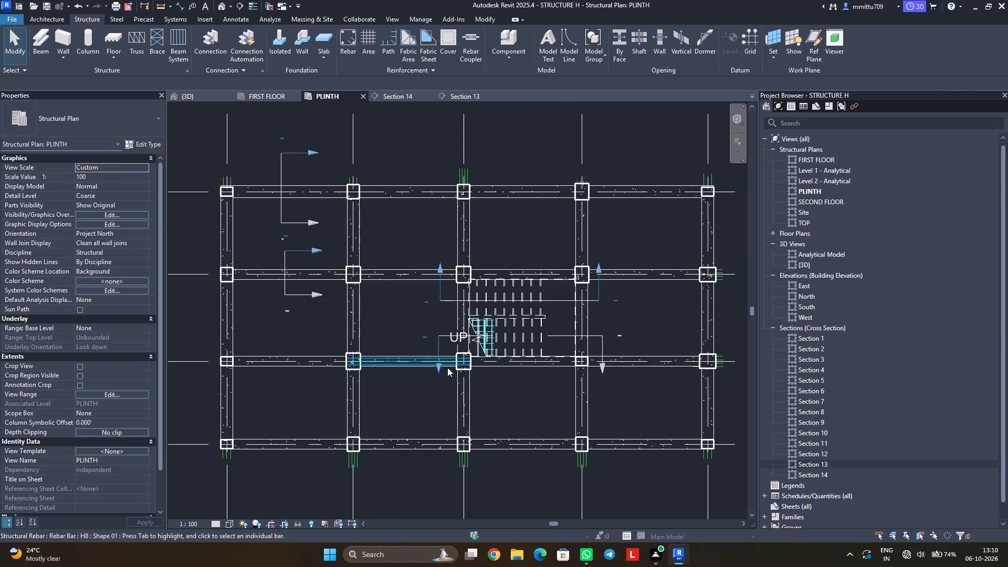
Examine the corner column at grids A and 1 and the surrounding beam bays in the PLINTH plan.
middle_click_drag(416, 388, 419, 376)
scroll(419, 376, "down", 1)
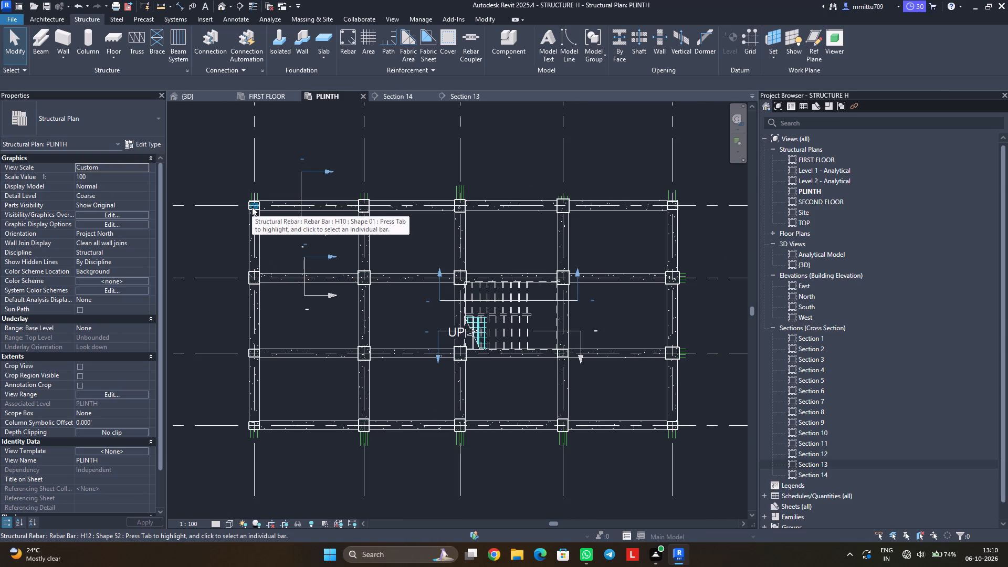
scroll(252, 207, "up", 4)
scroll(252, 207, "down", 1)
scroll(252, 207, "up", 7)
scroll(252, 207, "down", 1)
scroll(252, 207, "up", 2)
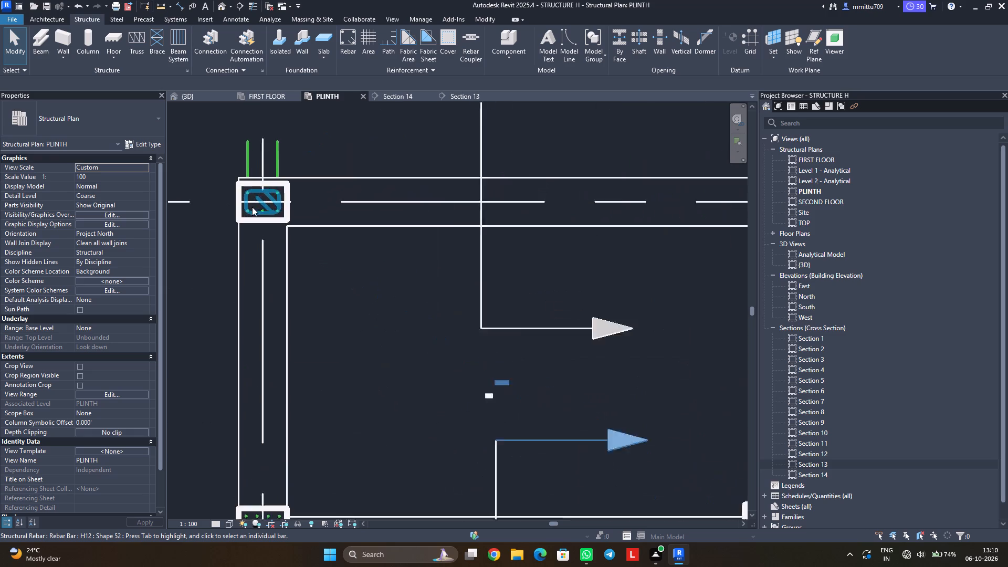
scroll(252, 207, "up", 1)
scroll(252, 207, "down", 1)
scroll(252, 207, "up", 1)
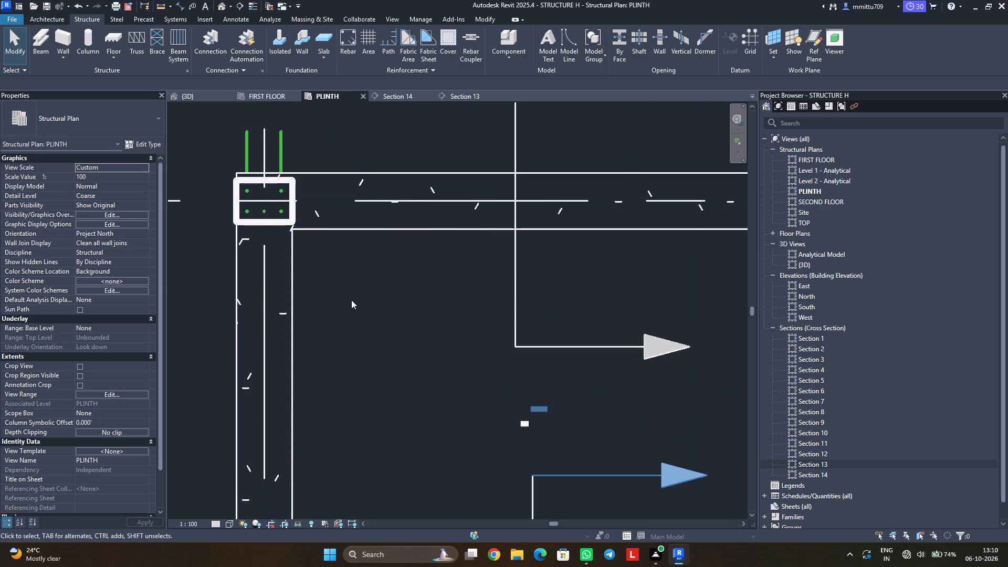
scroll(361, 317, "down", 4)
scroll(369, 365, "down", 1)
scroll(369, 365, "up", 1)
scroll(369, 365, "down", 4)
middle_click_drag(408, 384, 340, 332)
scroll(383, 367, "down", 2)
middle_click_drag(405, 400, 378, 355)
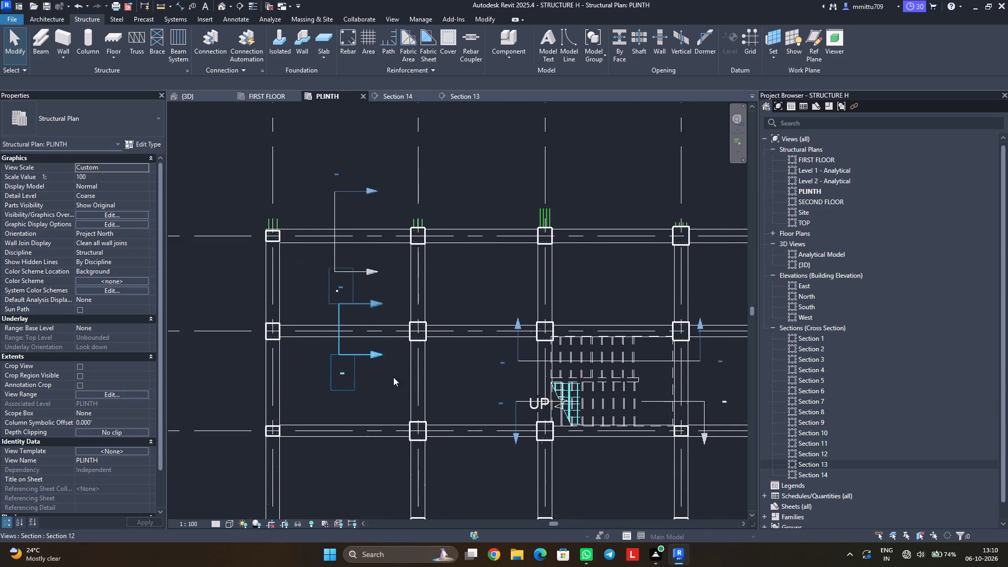
scroll(439, 410, "down", 1)
middle_click_drag(438, 408, 416, 370)
scroll(416, 371, "up", 1)
scroll(416, 371, "down", 1)
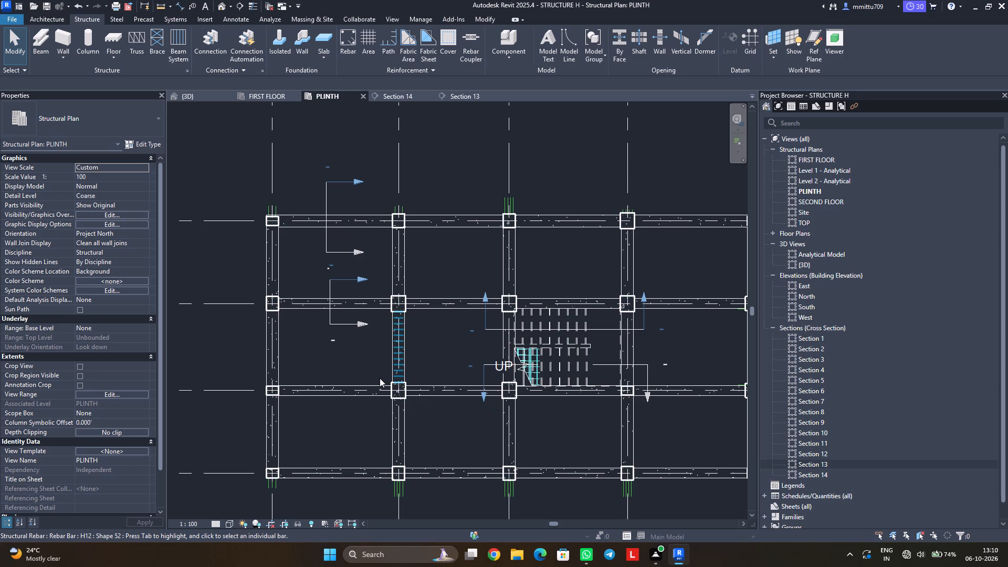
scroll(374, 379, "down", 1)
middle_click_drag(361, 405, 334, 373)
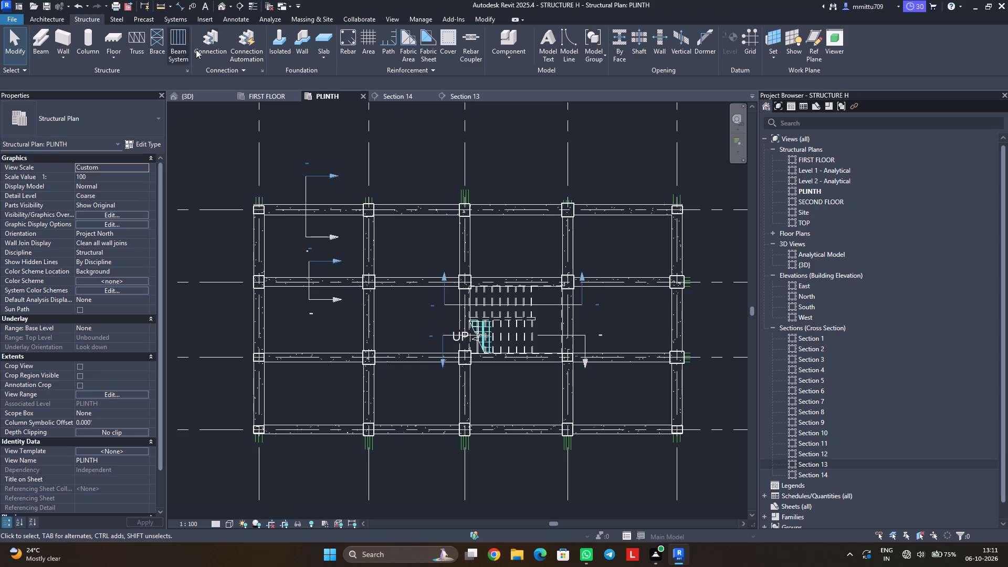
Start a structural floor on PLINTH and set the Generic 300mm type's structure layer thickness to 6".
left_click(119, 52)
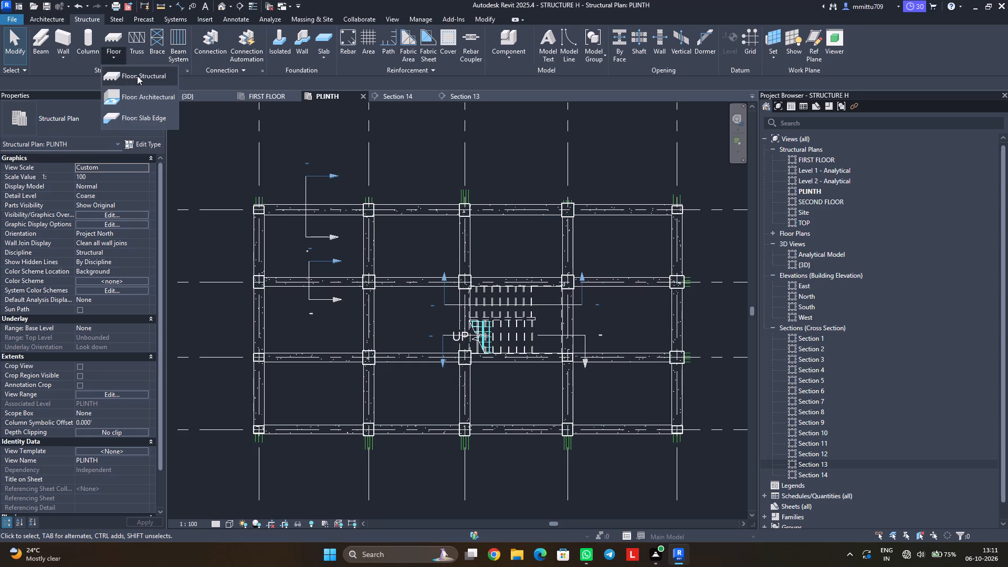
left_click(137, 76)
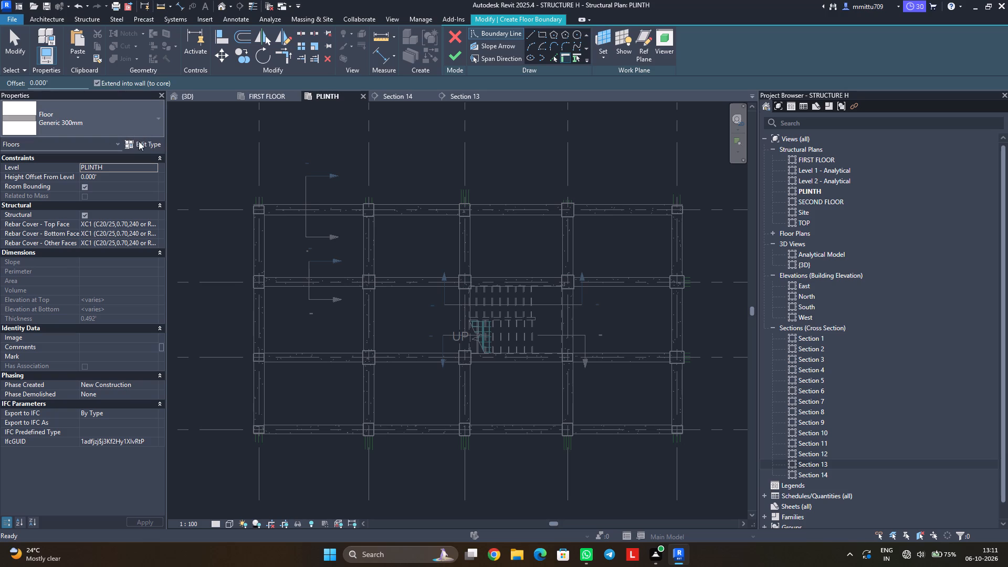
left_click(141, 146)
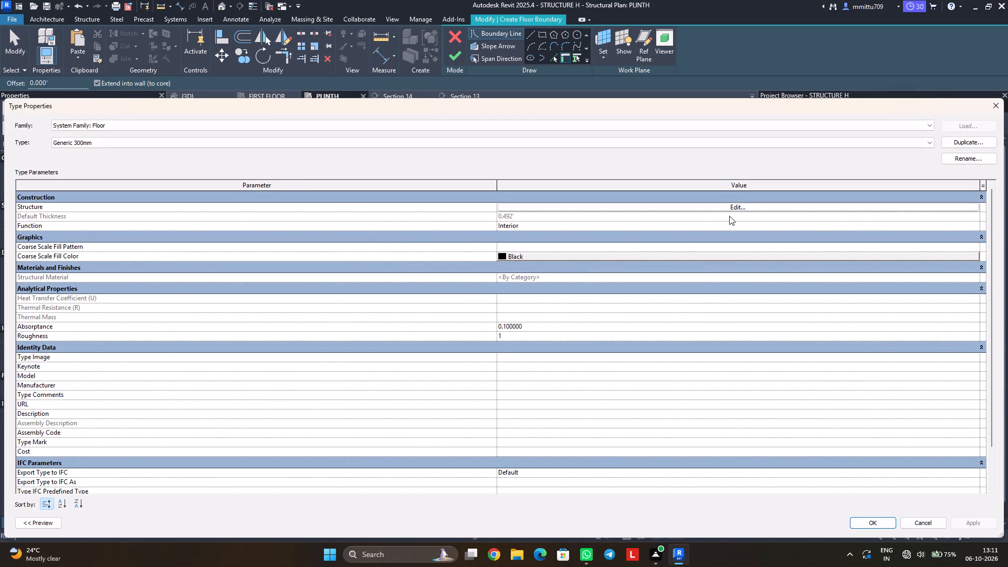
left_click(733, 209)
left_click(526, 206)
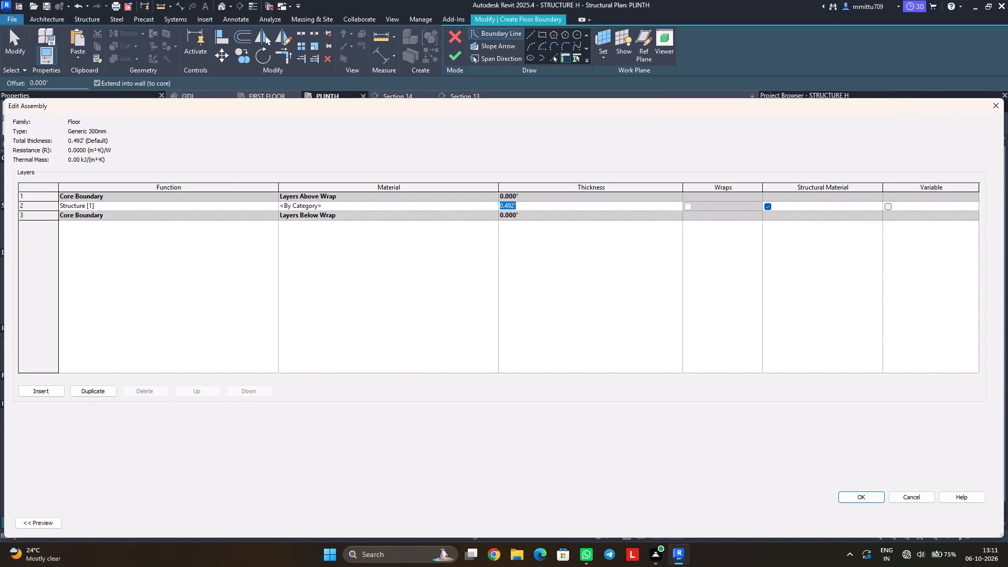
type("6\"")
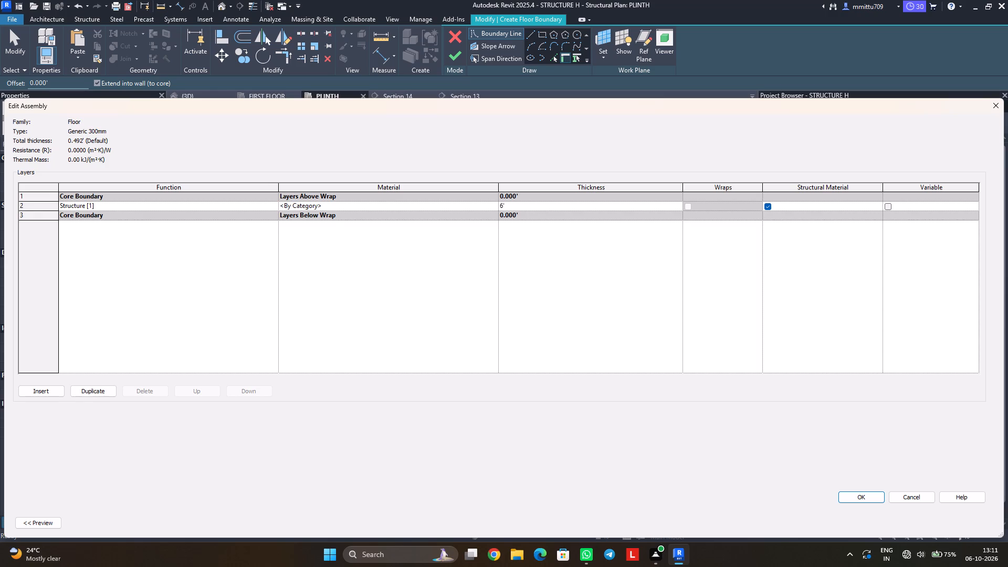
key("Return")
left_click(526, 206)
type("6\"")
key("Return")
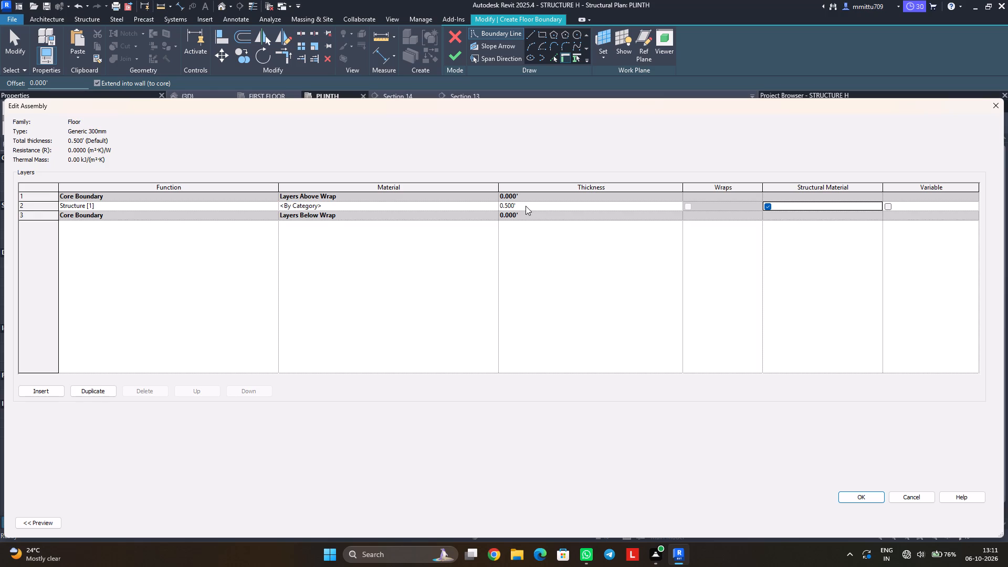
left_click(859, 494)
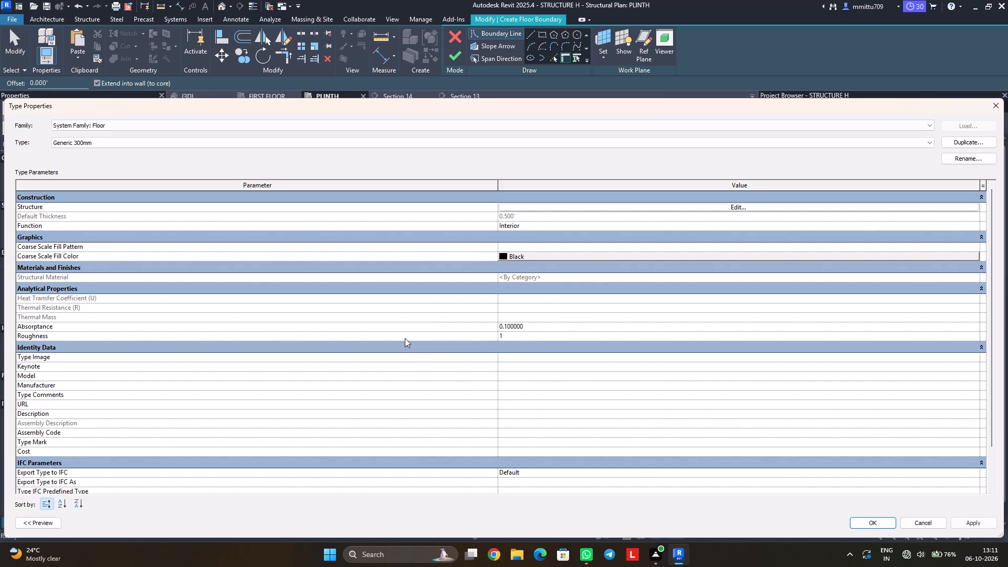
Duplicate the Generic 300mm floor type as FLOOR, keep its layer structure, and apply it to the new floor.
left_click(865, 522)
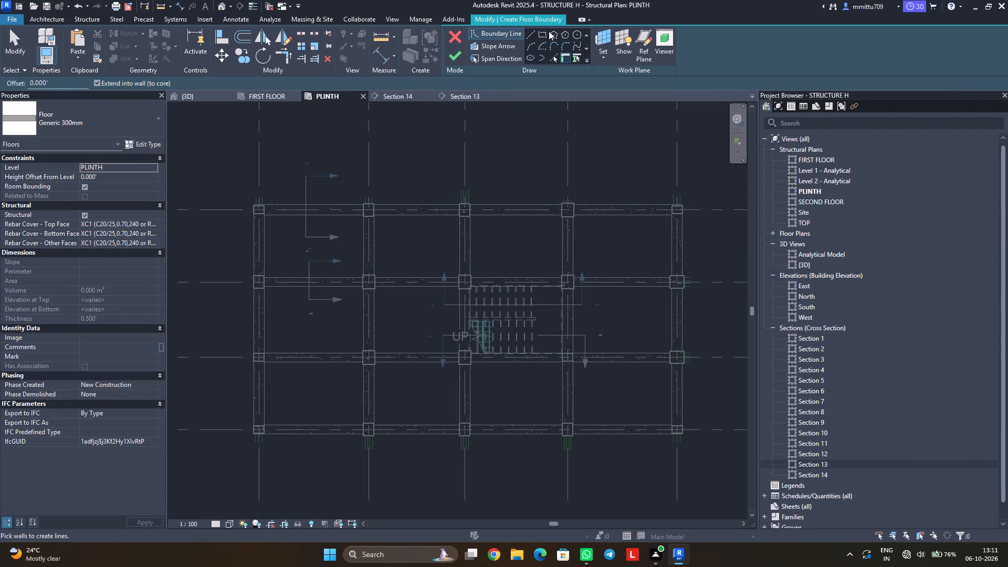
left_click(137, 145)
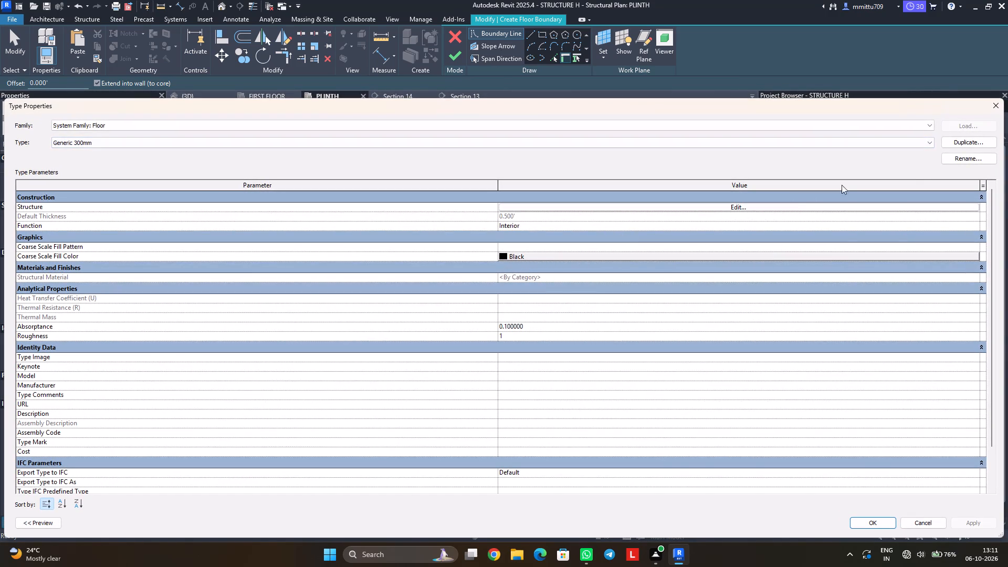
left_click(978, 144)
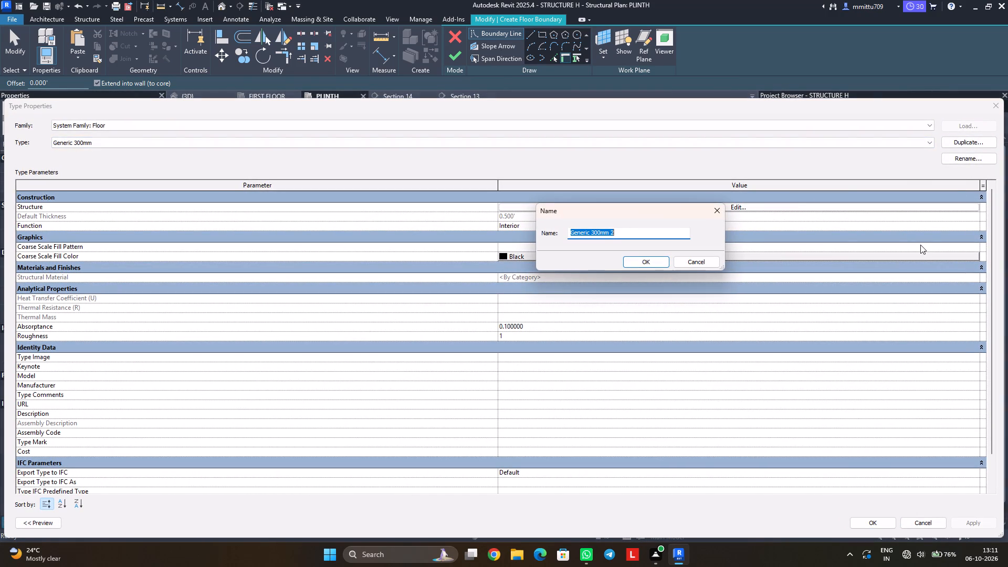
type("FLOOR")
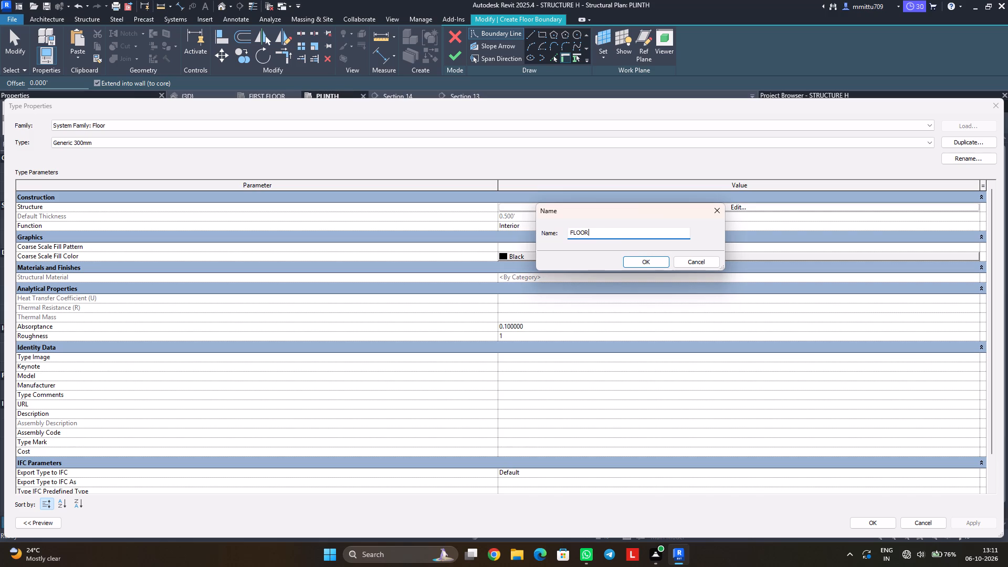
key("Return")
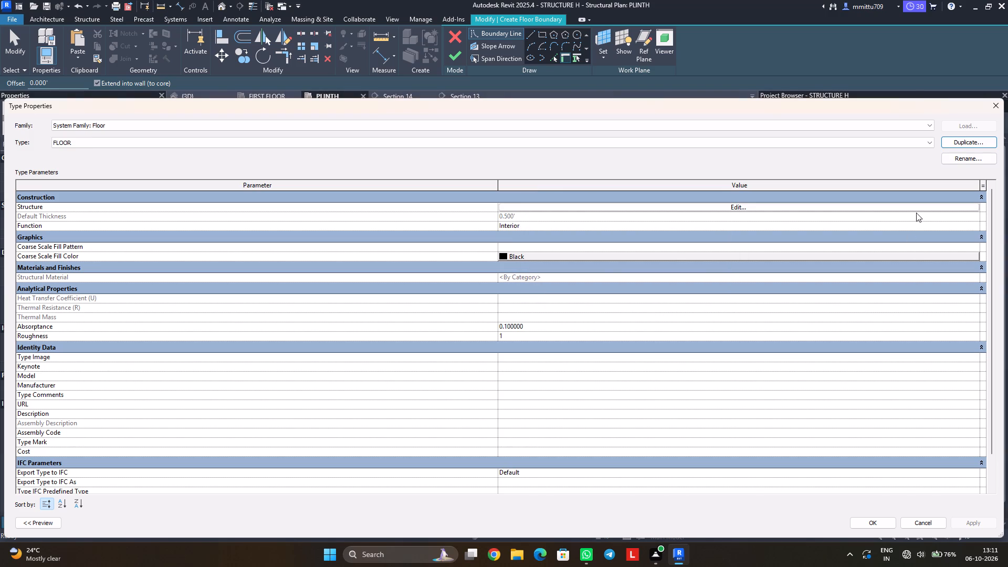
left_click(757, 208)
left_click(875, 496)
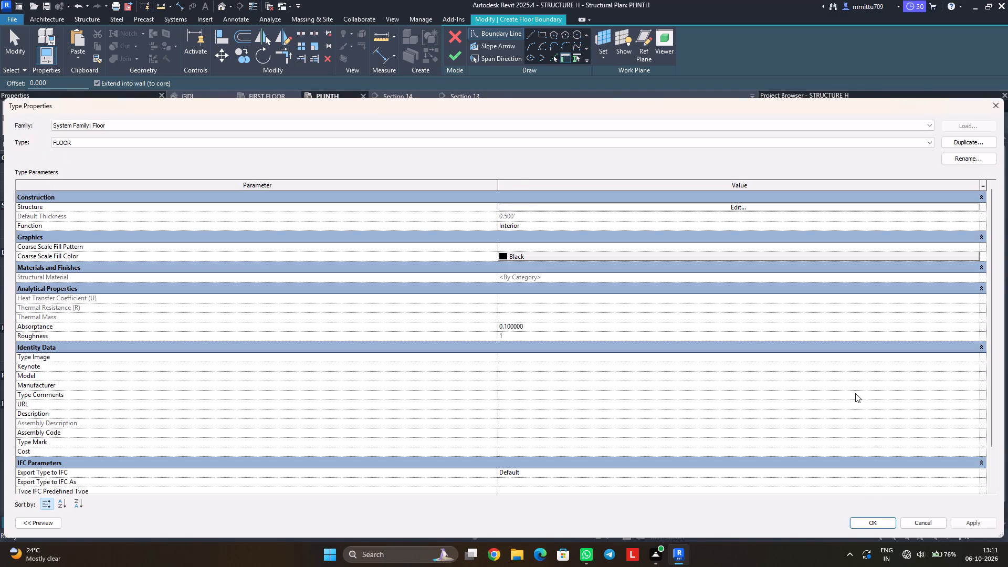
left_click(878, 523)
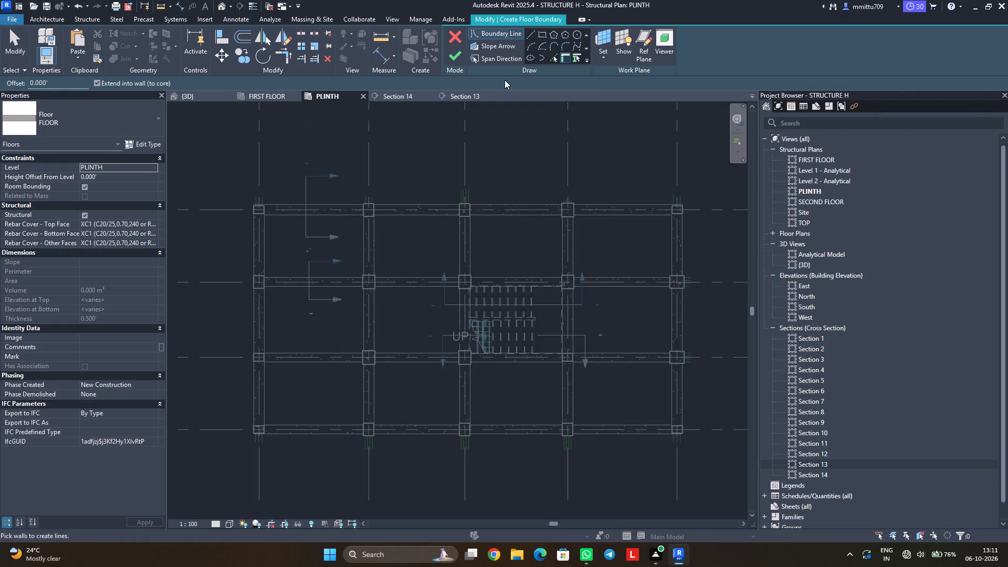
Sketch a rectangular floor boundary around the whole PLINTH frame, offset 5" outward from the outer beam corners.
left_click(541, 34)
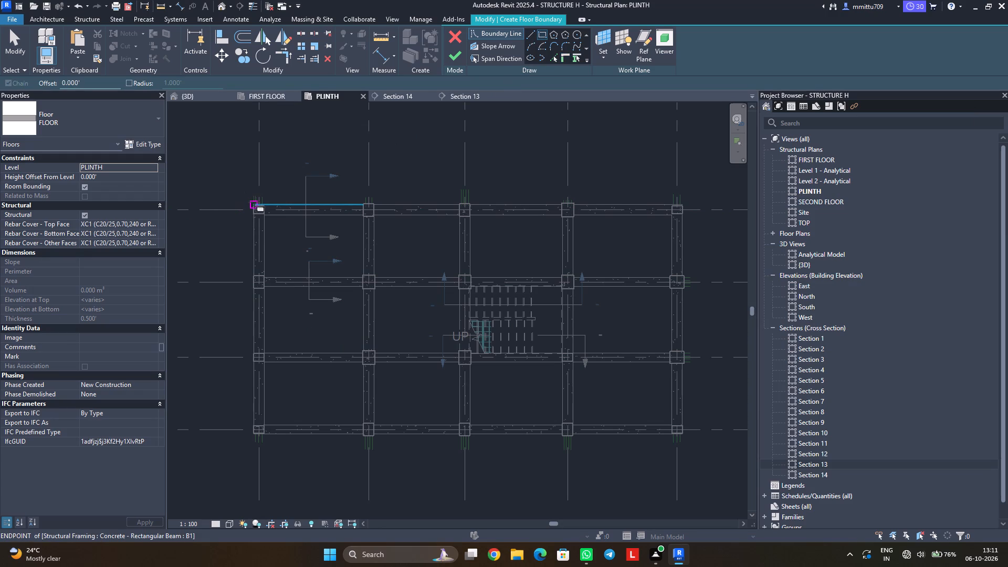
scroll(256, 206, "up", 3)
scroll(256, 206, "down", 2)
scroll(256, 206, "up", 4)
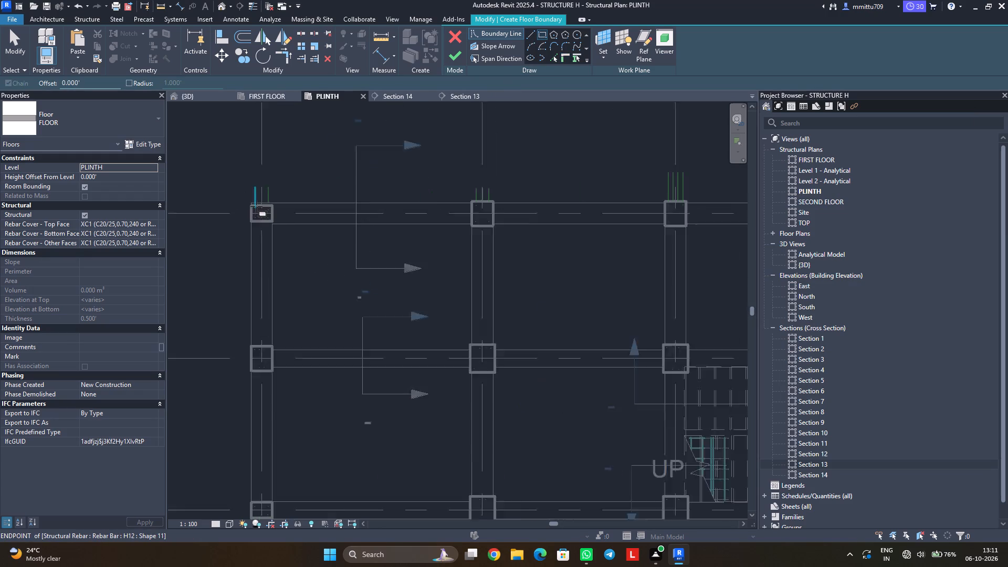
scroll(256, 206, "up", 4)
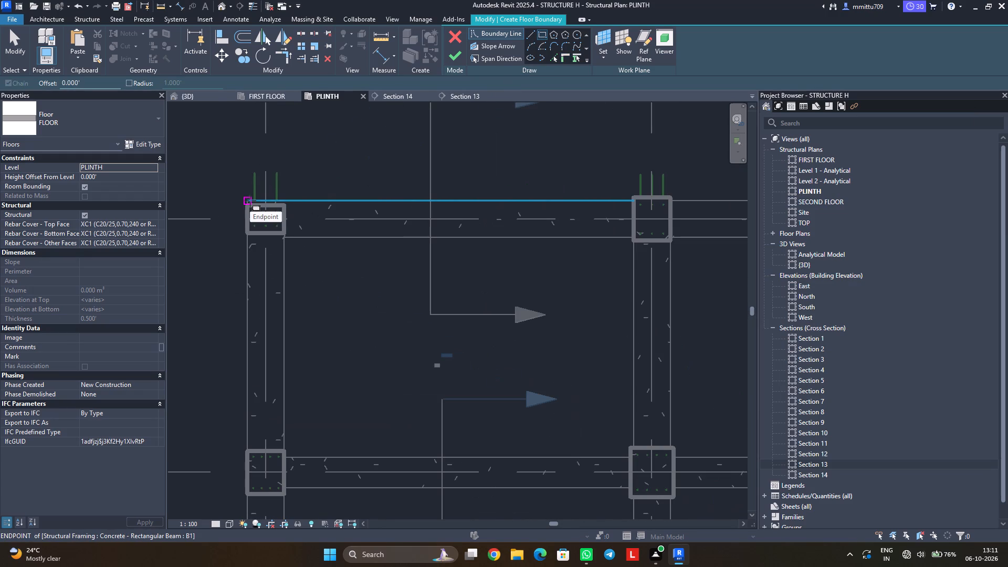
left_click(99, 84)
left_click(99, 84)
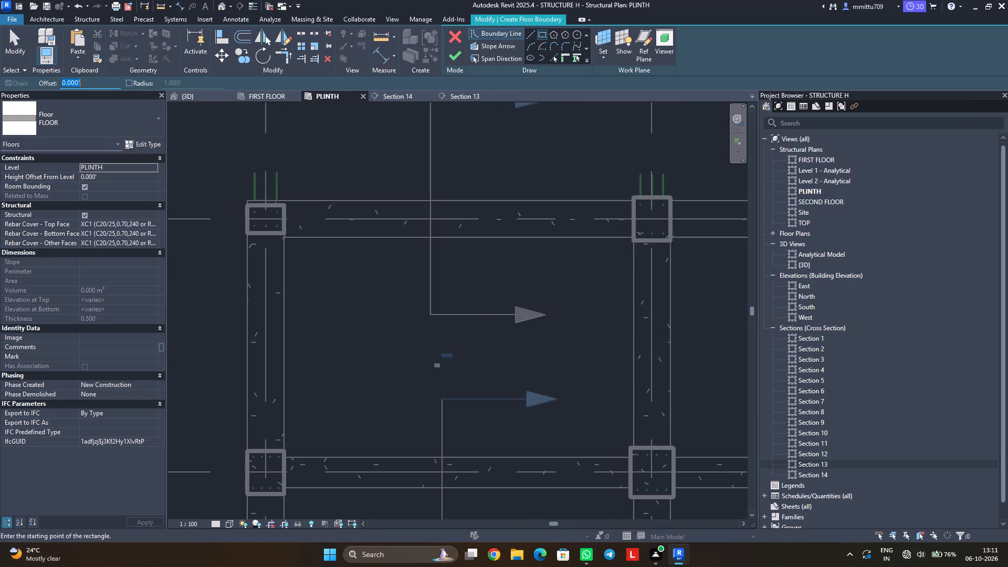
key("5")
key("shift+quotedbl")
key("Return")
left_click(247, 199)
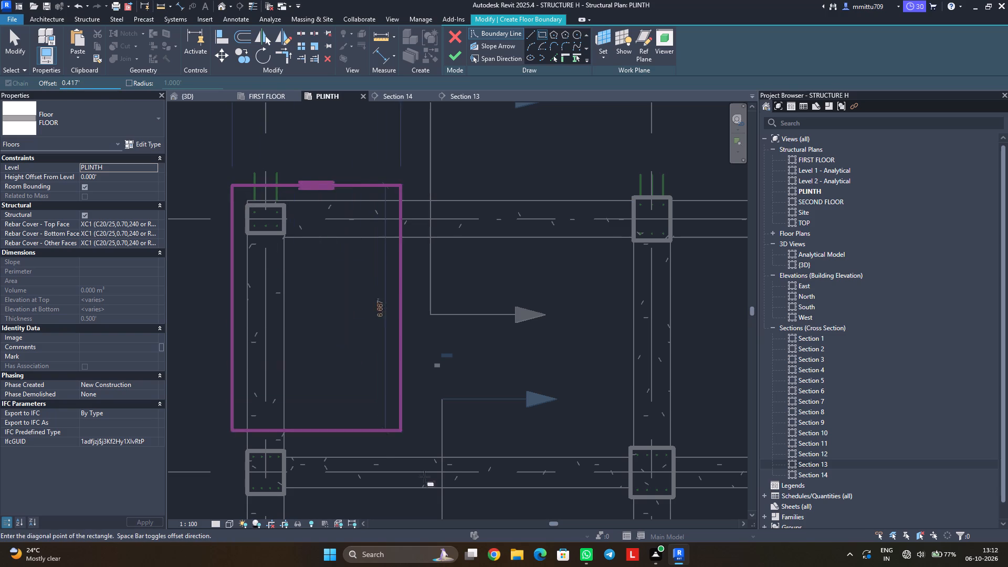
middle_click_drag(440, 490, 338, 284)
scroll(393, 331, "down", 6)
middle_click_drag(493, 406, 404, 353)
scroll(640, 422, "down", 2)
middle_click_drag(657, 443, 556, 369)
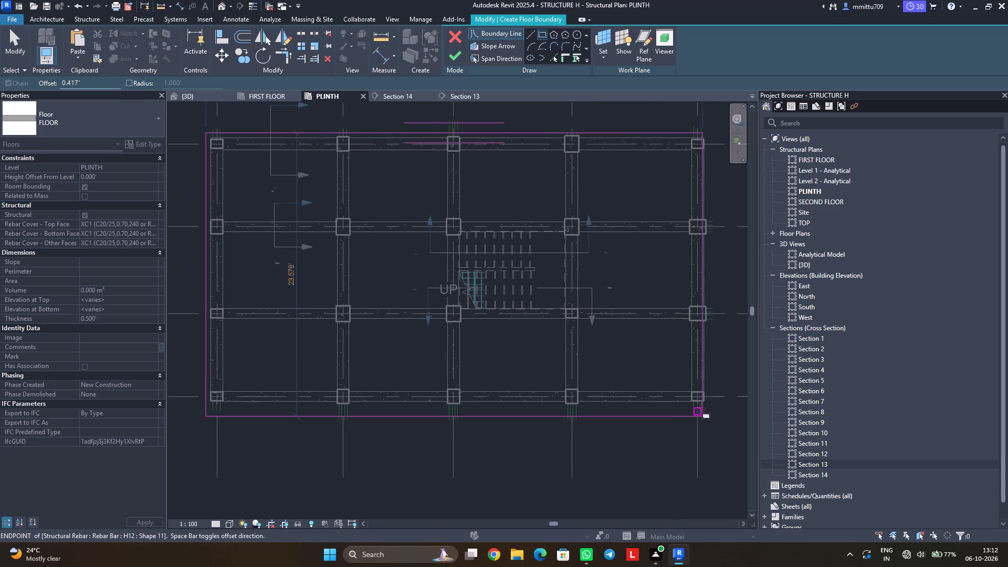
scroll(705, 401, "up", 6)
scroll(705, 401, "down", 1)
scroll(705, 401, "up", 1)
scroll(705, 401, "down", 1)
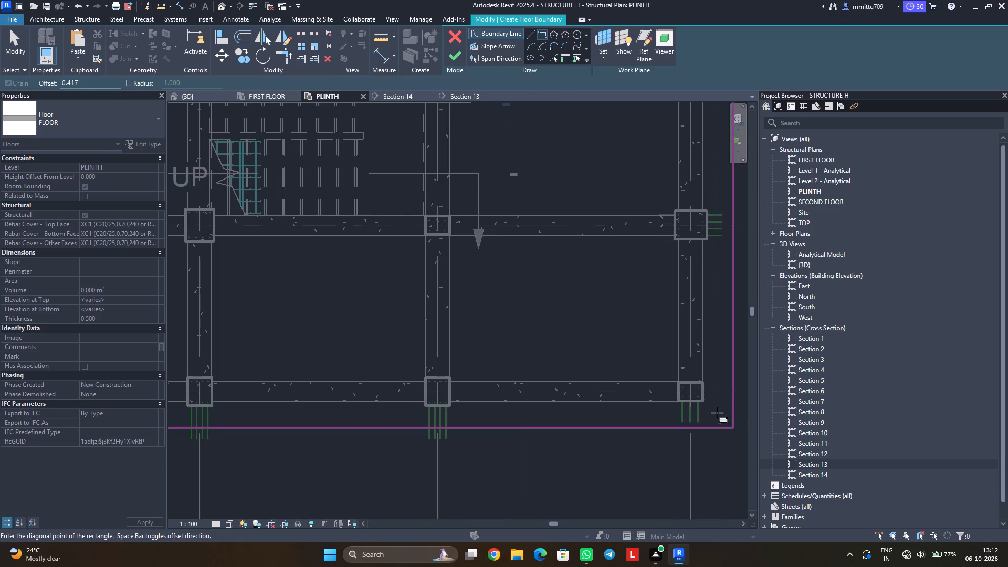
left_click(706, 402)
key("Escape")
key("Escape")
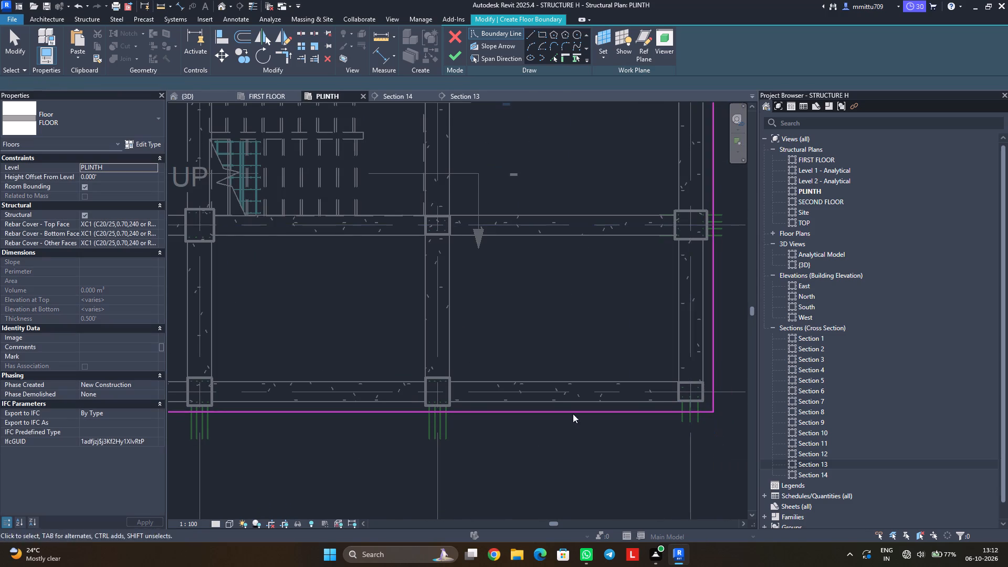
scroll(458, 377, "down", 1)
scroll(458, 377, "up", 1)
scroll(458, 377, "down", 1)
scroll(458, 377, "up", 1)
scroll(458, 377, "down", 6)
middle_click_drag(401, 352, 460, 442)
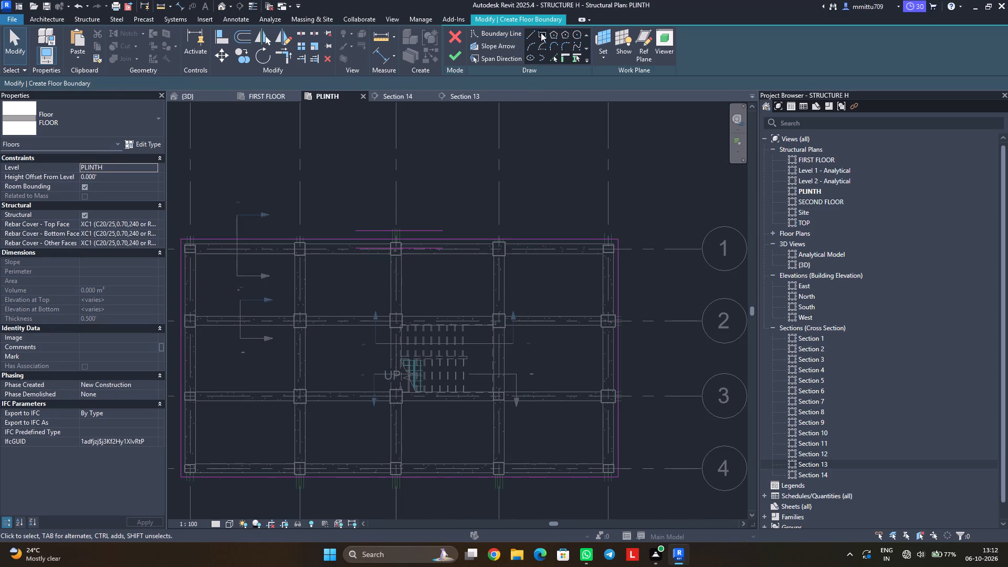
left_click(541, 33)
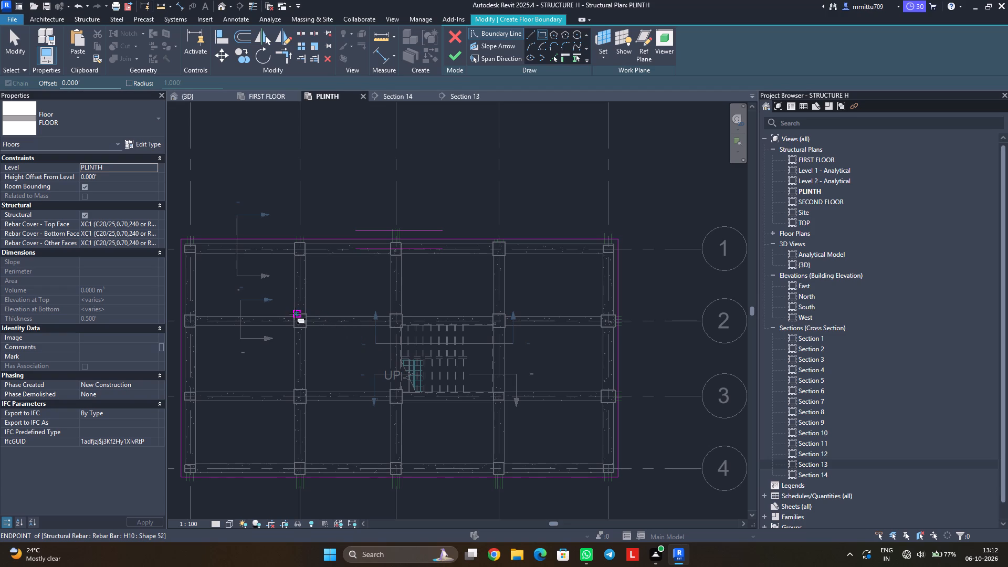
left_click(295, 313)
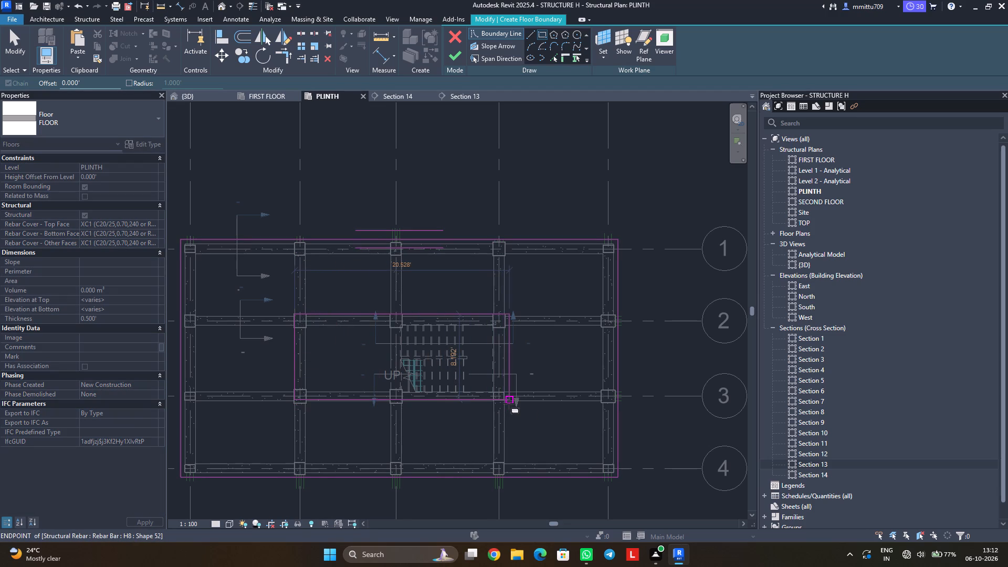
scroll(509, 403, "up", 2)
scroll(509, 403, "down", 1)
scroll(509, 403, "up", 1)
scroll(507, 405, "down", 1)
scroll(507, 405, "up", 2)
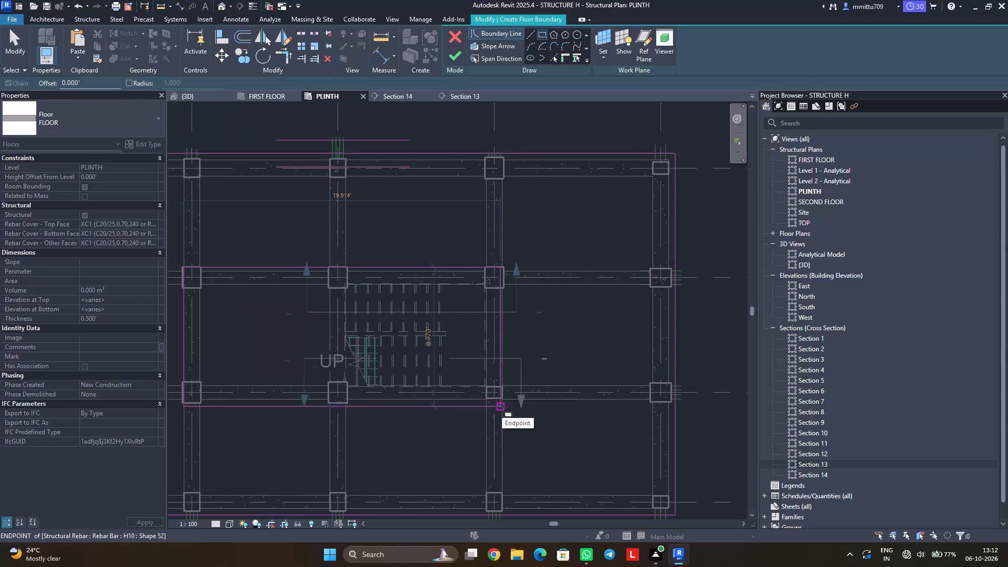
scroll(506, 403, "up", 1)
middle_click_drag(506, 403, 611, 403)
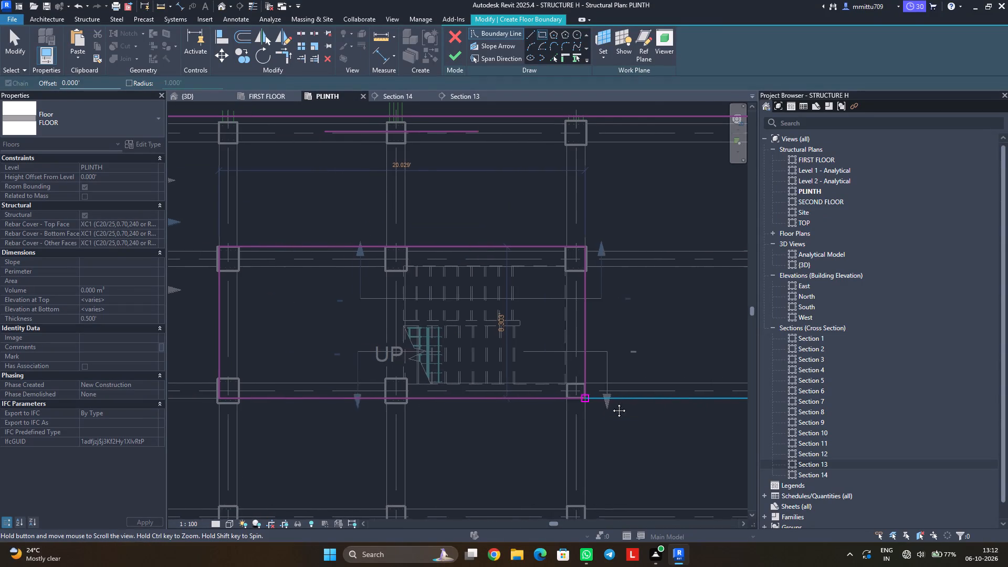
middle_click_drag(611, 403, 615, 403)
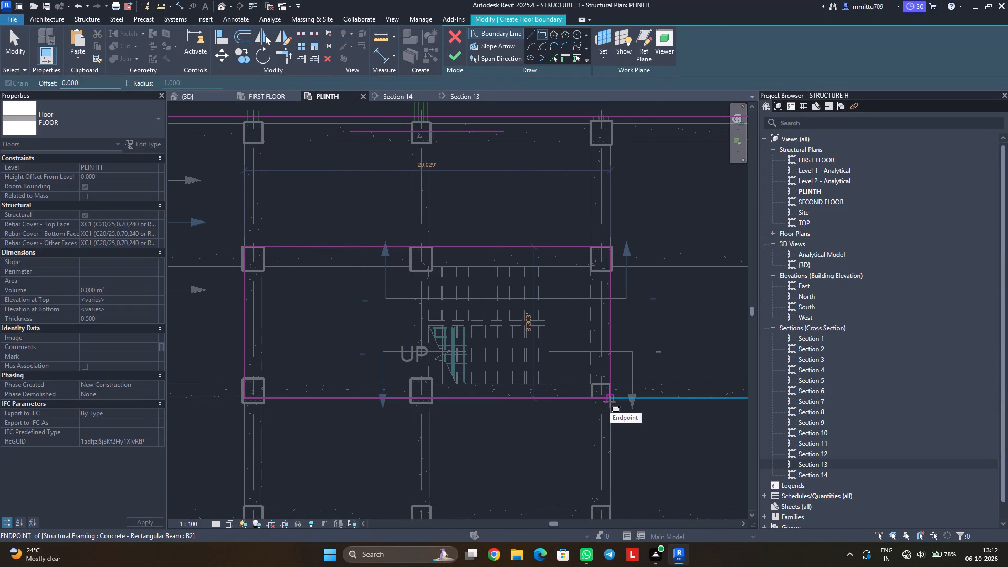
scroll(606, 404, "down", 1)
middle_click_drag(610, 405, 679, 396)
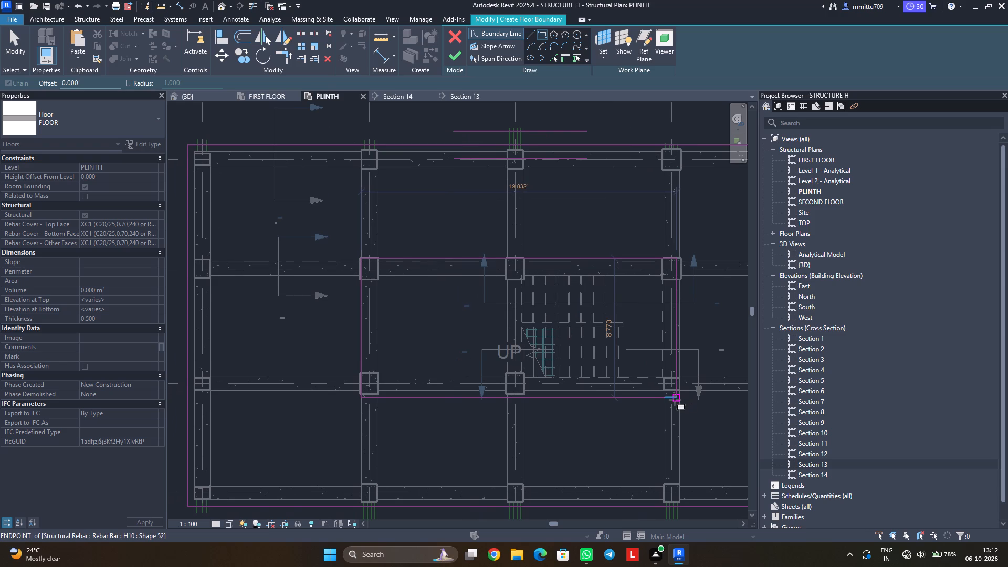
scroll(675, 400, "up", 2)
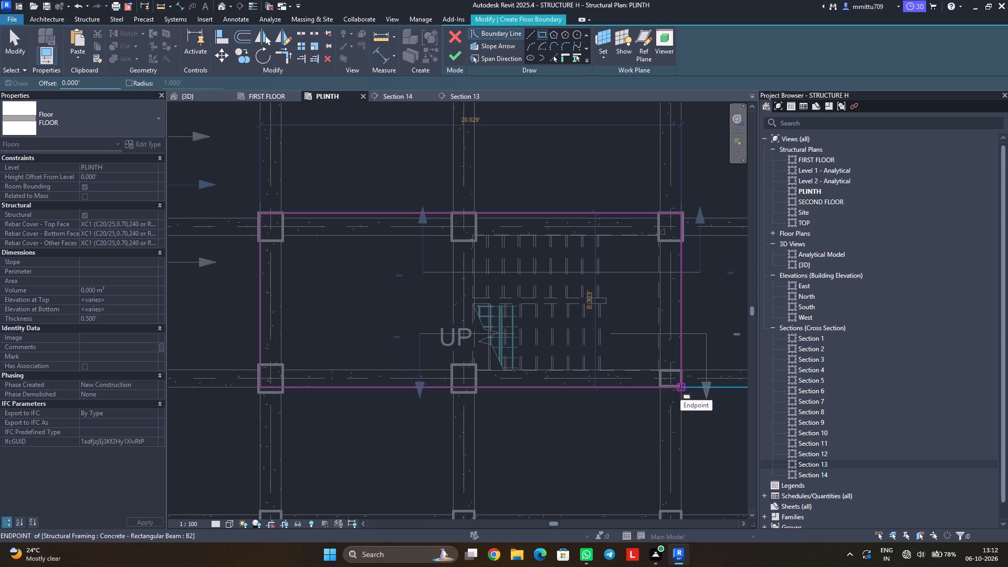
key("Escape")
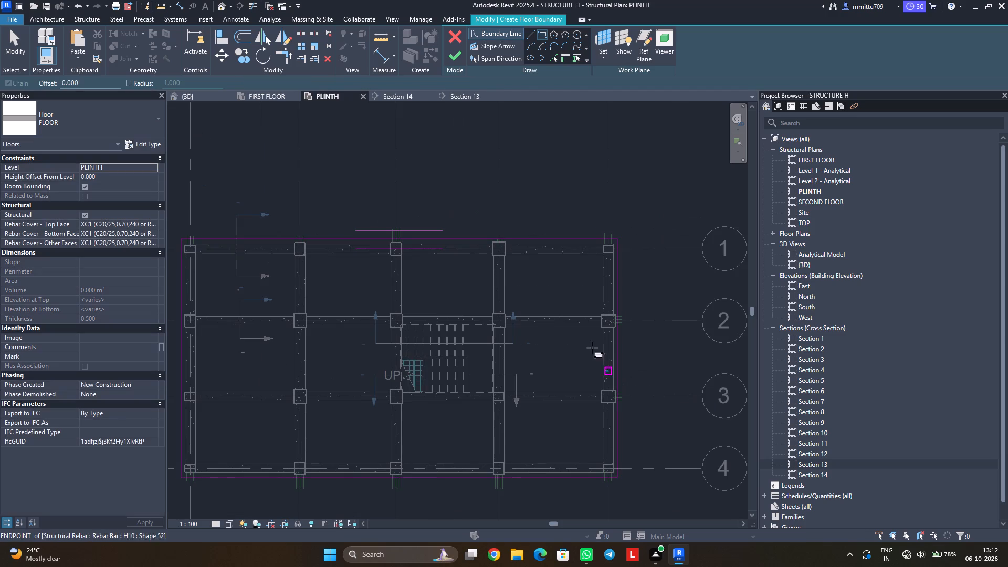
Finish the boundary sketch to create the structural FLOOR slab on PLINTH.
left_click(451, 58)
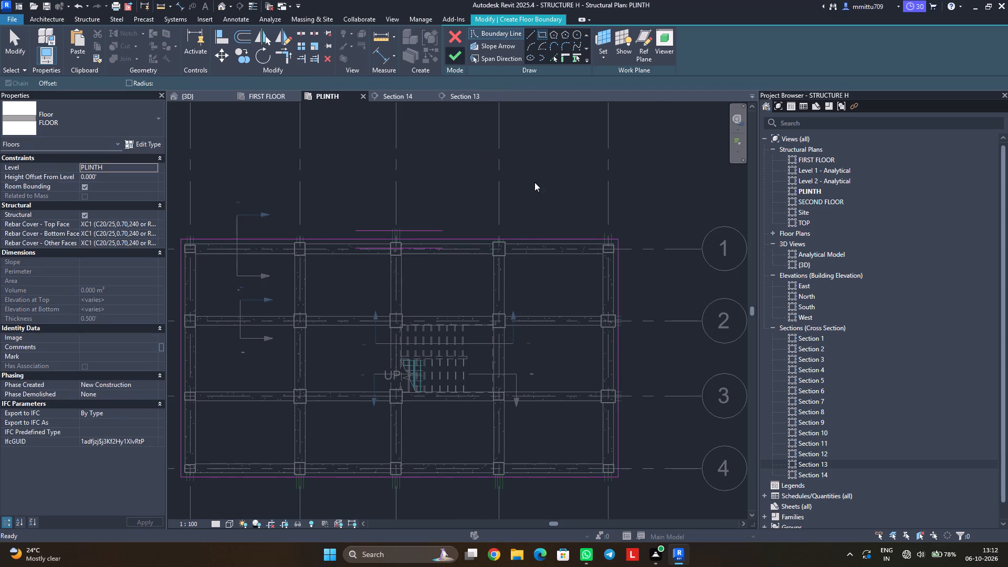
key("Escape")
key("Escape")
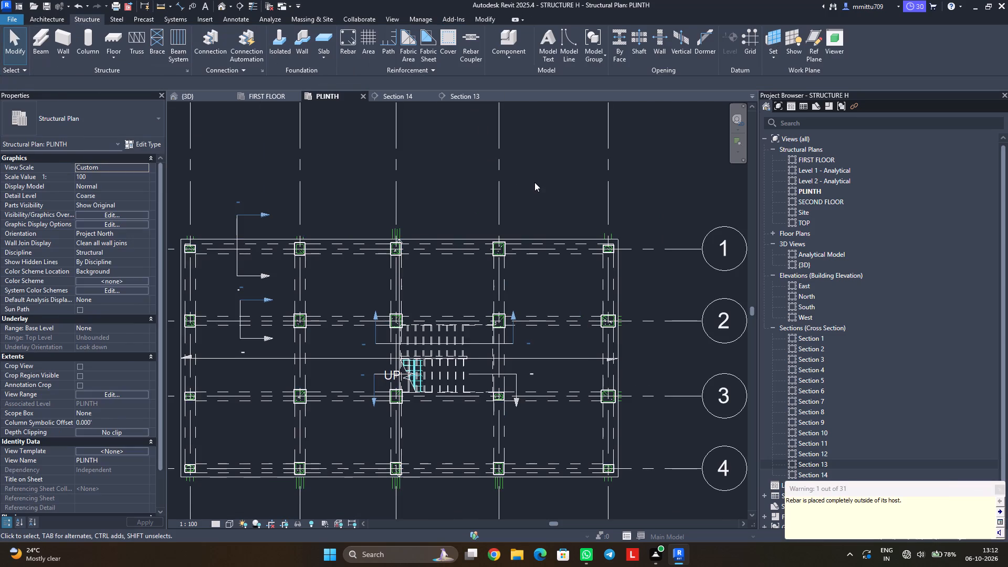
key("Escape")
Check the column type used at grid C-3 beside the stair on the PLINTH plan.
scroll(492, 399, "up", 3)
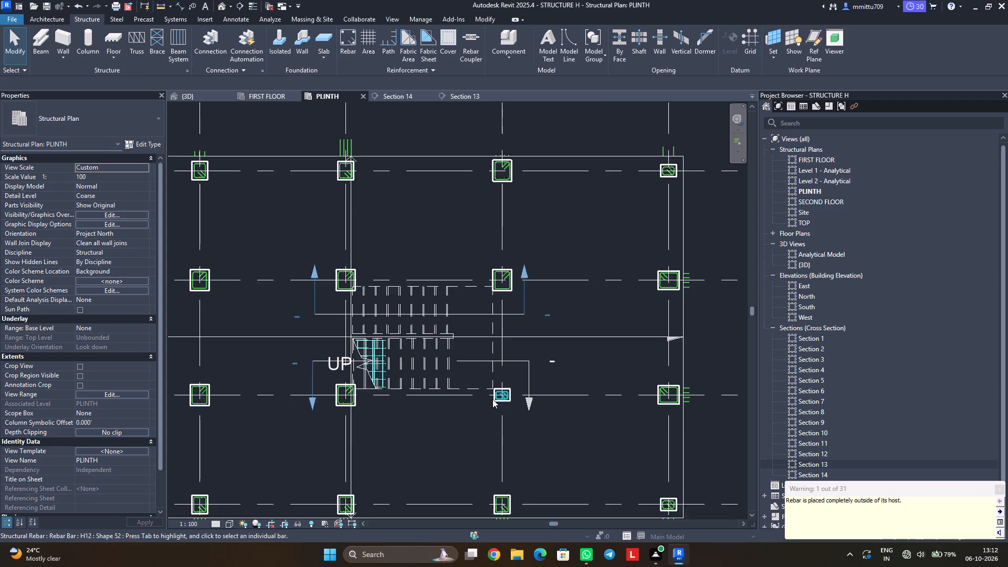
scroll(492, 399, "down", 1)
scroll(492, 399, "up", 1)
scroll(492, 399, "down", 1)
scroll(492, 399, "up", 3)
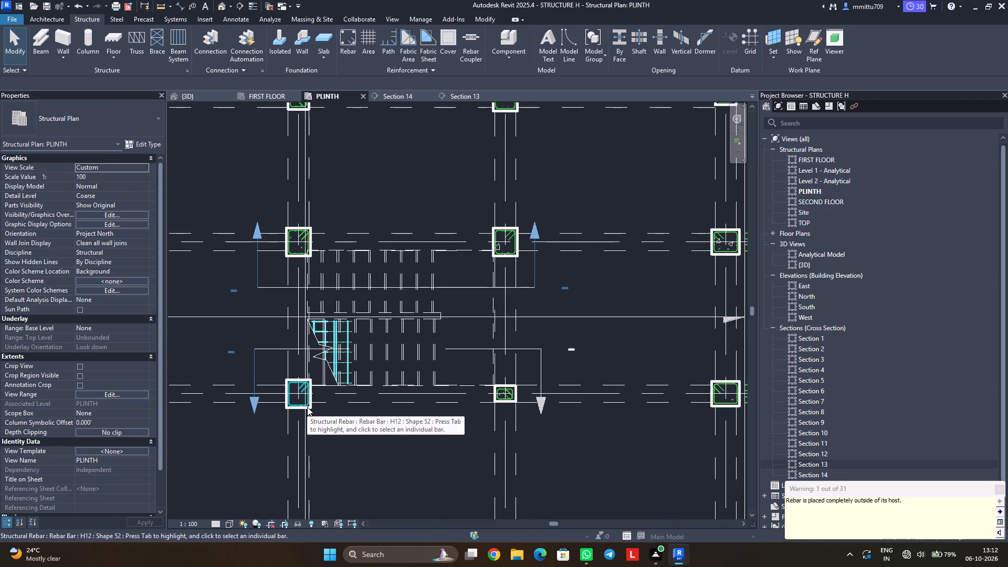
scroll(307, 407, "up", 9)
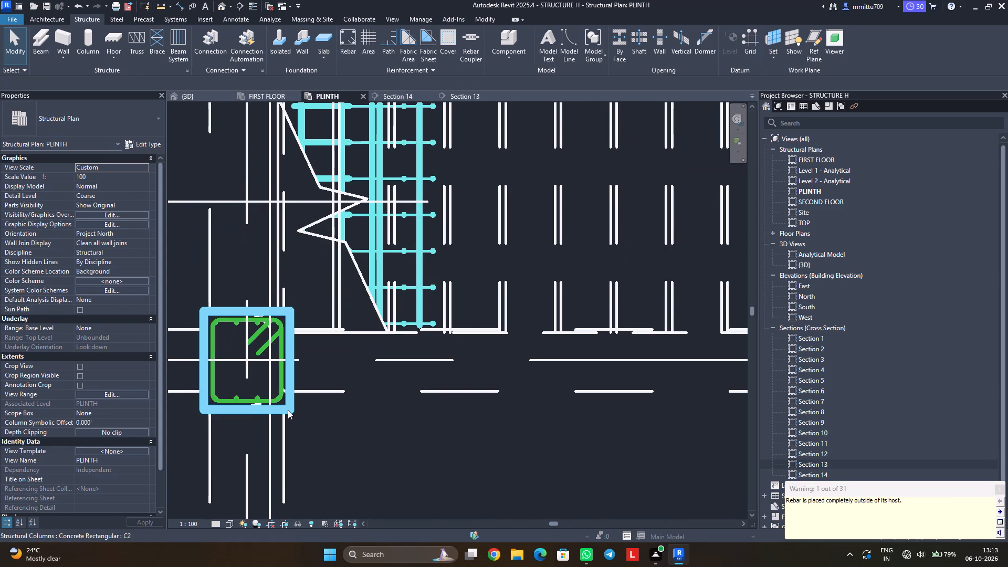
left_click(288, 410)
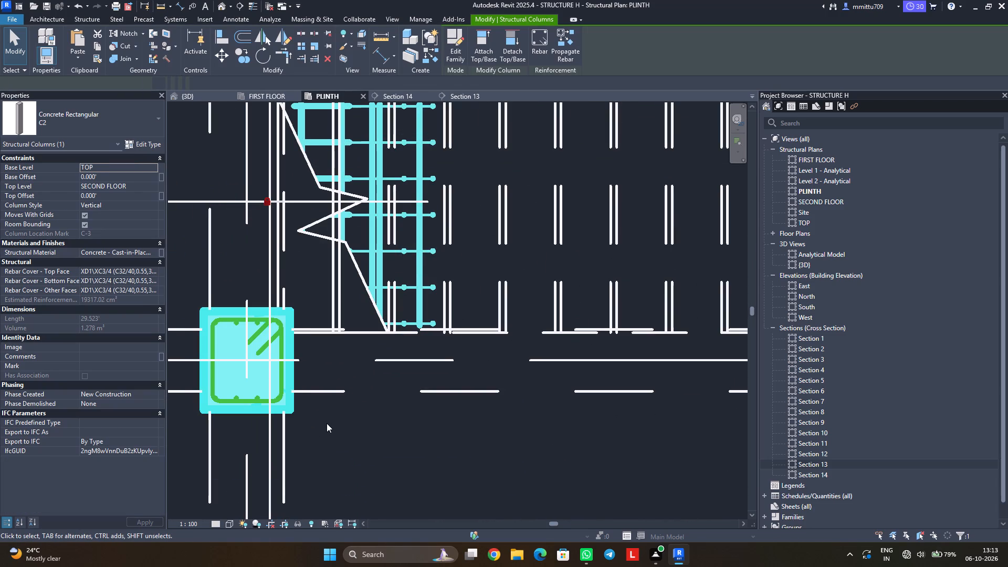
key("Escape")
key("Escape")
Change the structural column at grid D-3 beside the stair to the Concrete Rectangular C2 type.
middle_click_drag(418, 413, 271, 389)
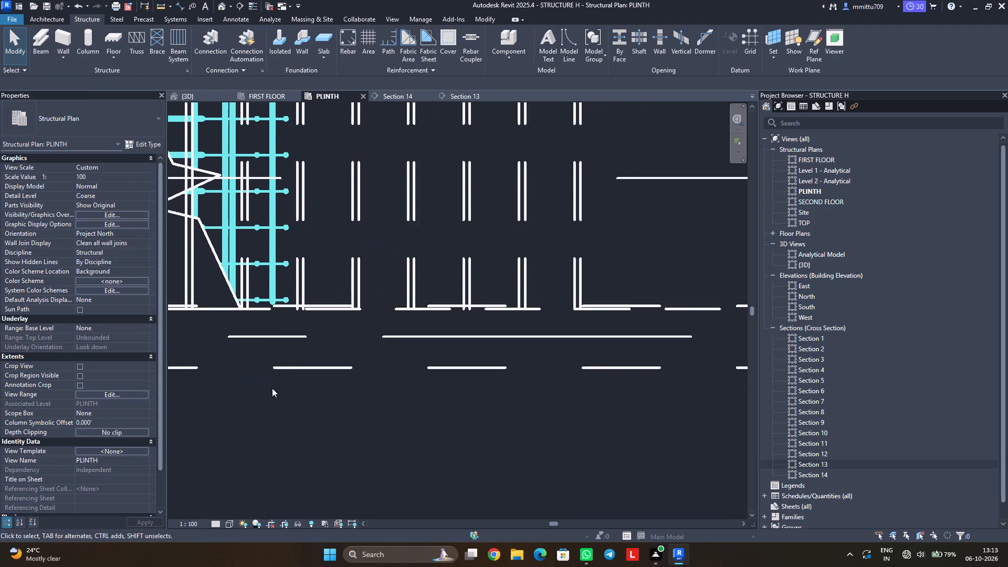
scroll(367, 387, "down", 6)
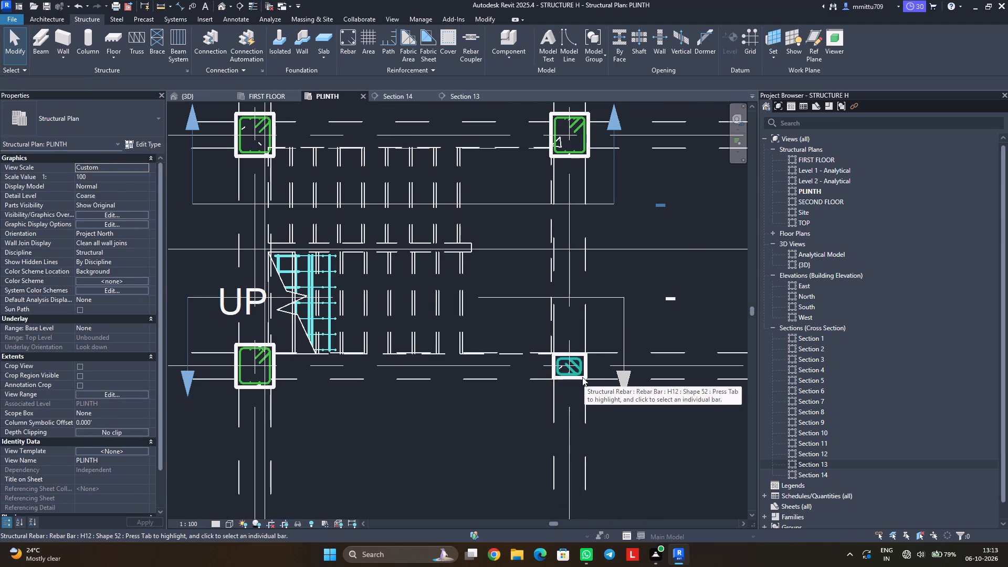
scroll(581, 377, "up", 7)
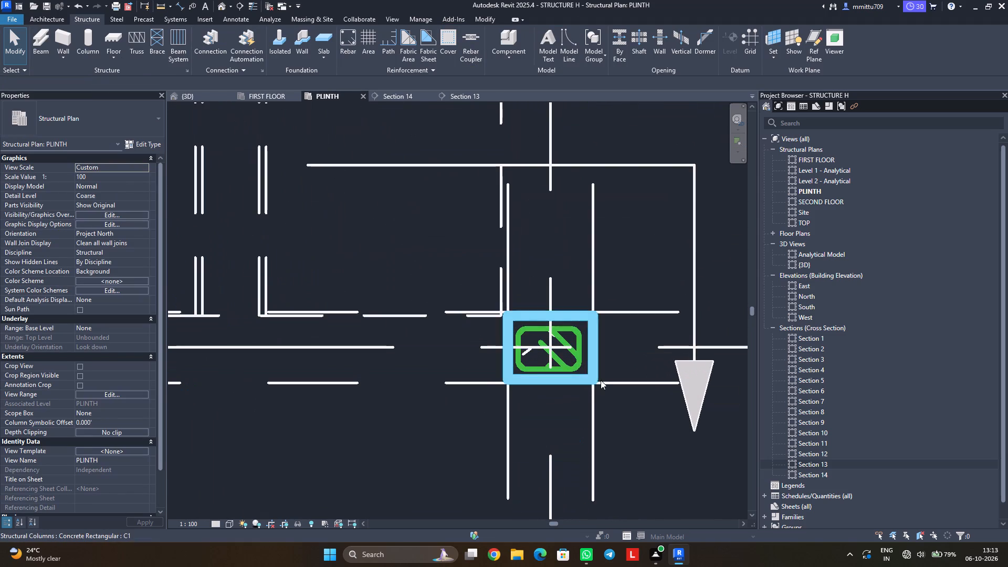
left_click(592, 382)
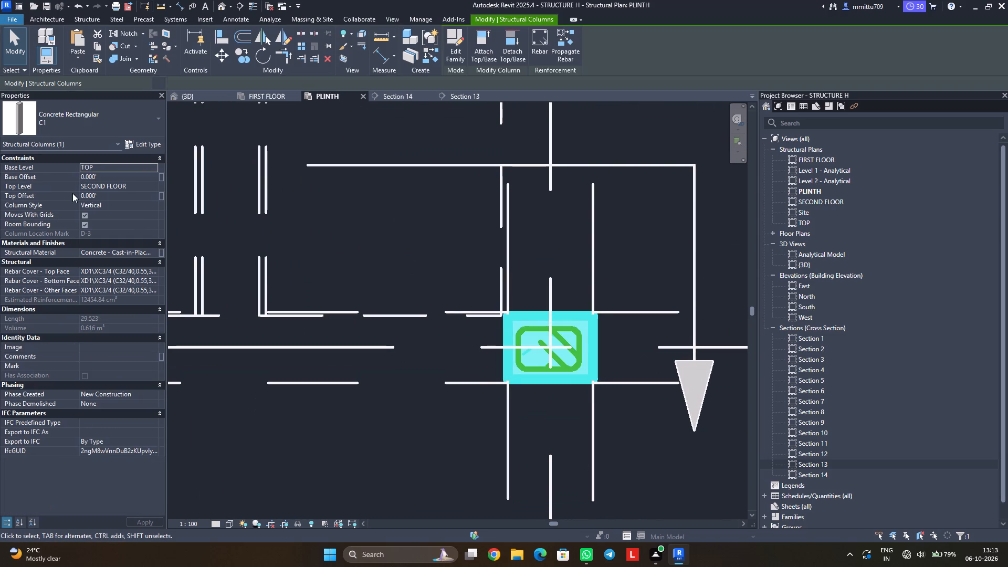
left_click(96, 123)
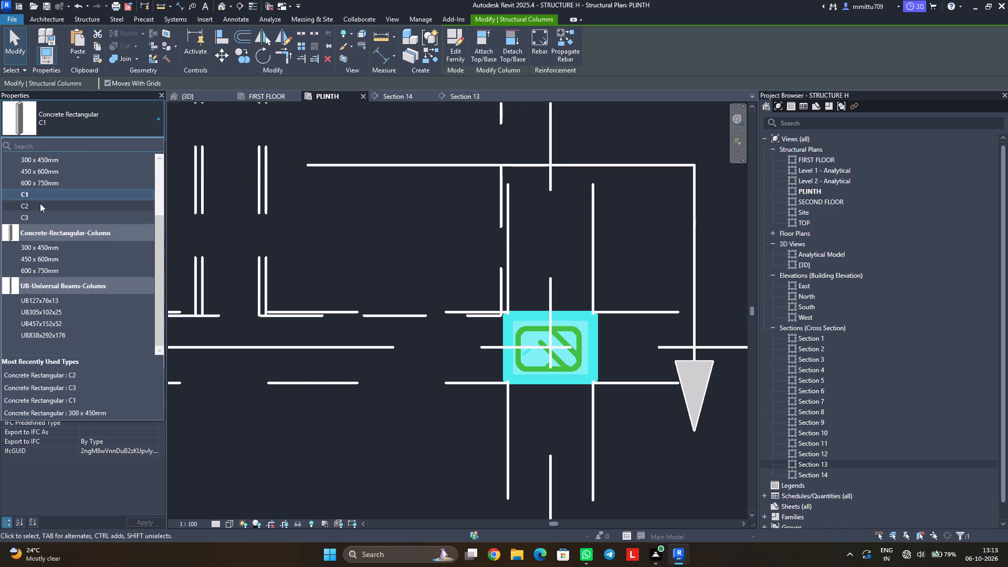
left_click(40, 203)
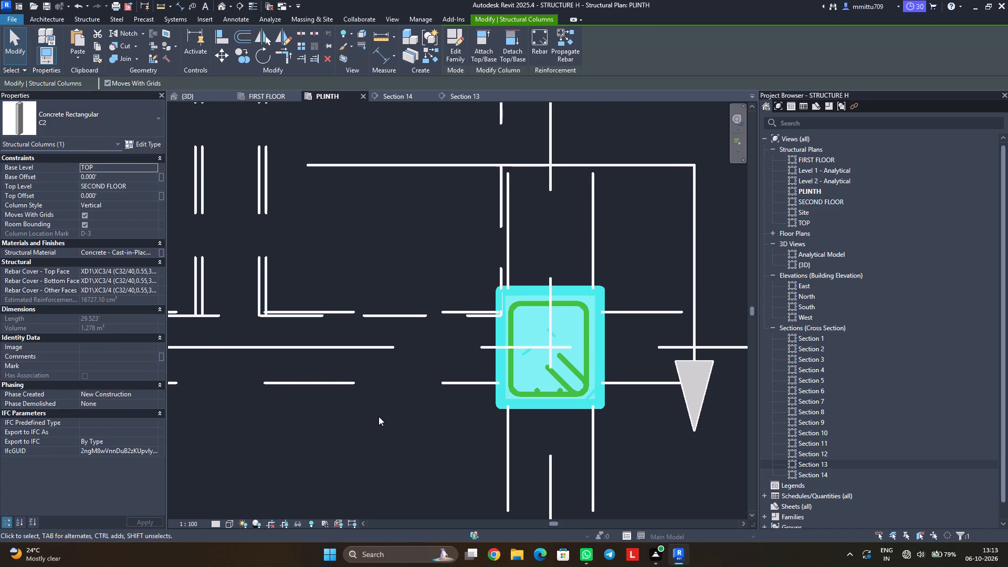
left_click(379, 416)
Select the PLINTH floor slab in the 3D view and open its boundary for editing on the PLINTH plan.
scroll(390, 433, "down", 13)
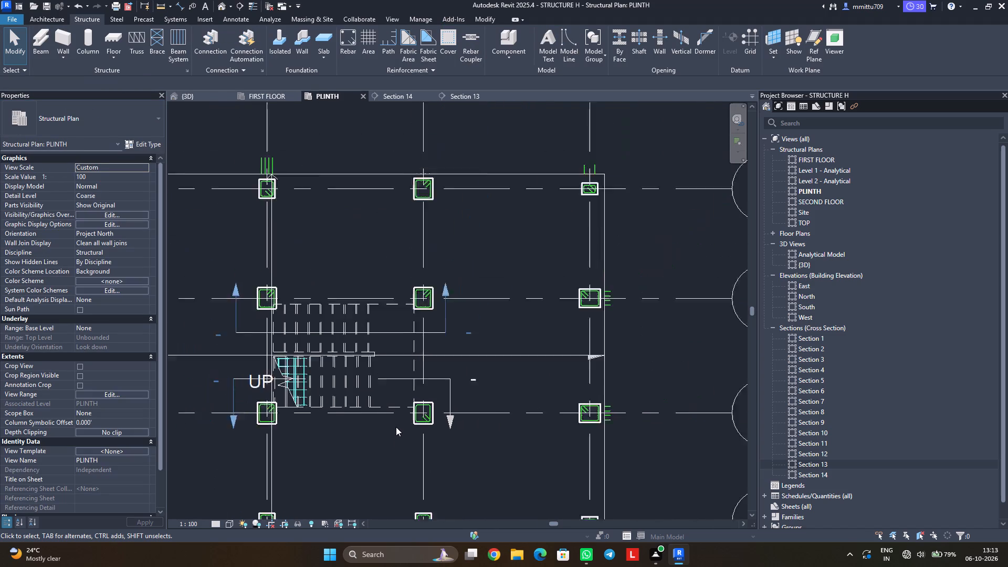
middle_click_drag(361, 445, 394, 422)
scroll(391, 424, "down", 2)
middle_click_drag(354, 425, 388, 416)
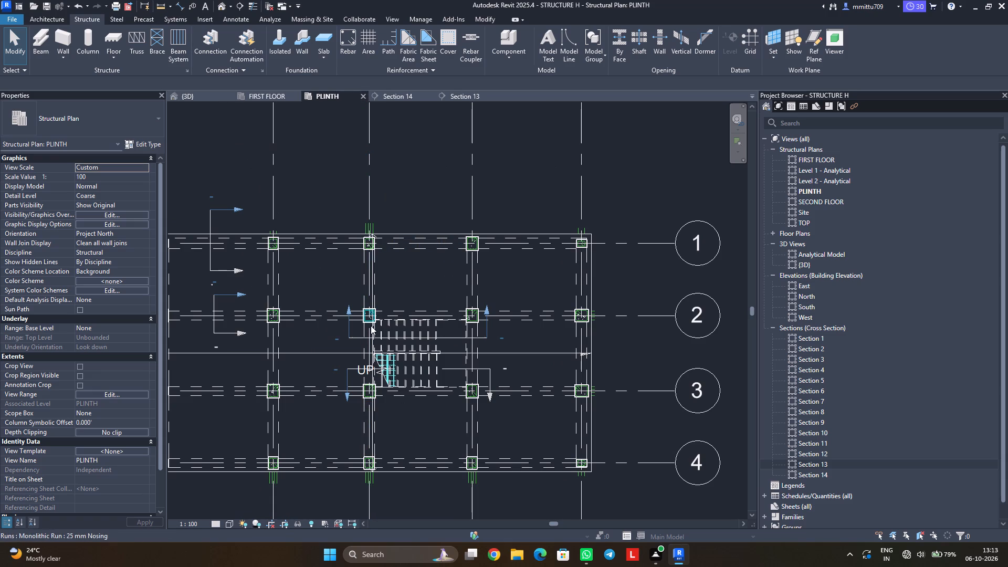
left_click(208, 100)
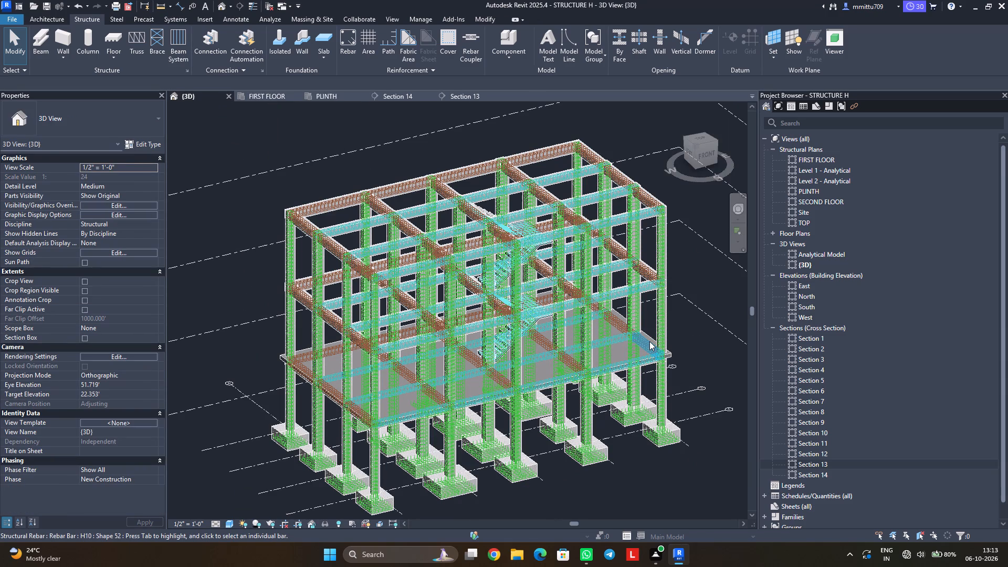
key("Escape")
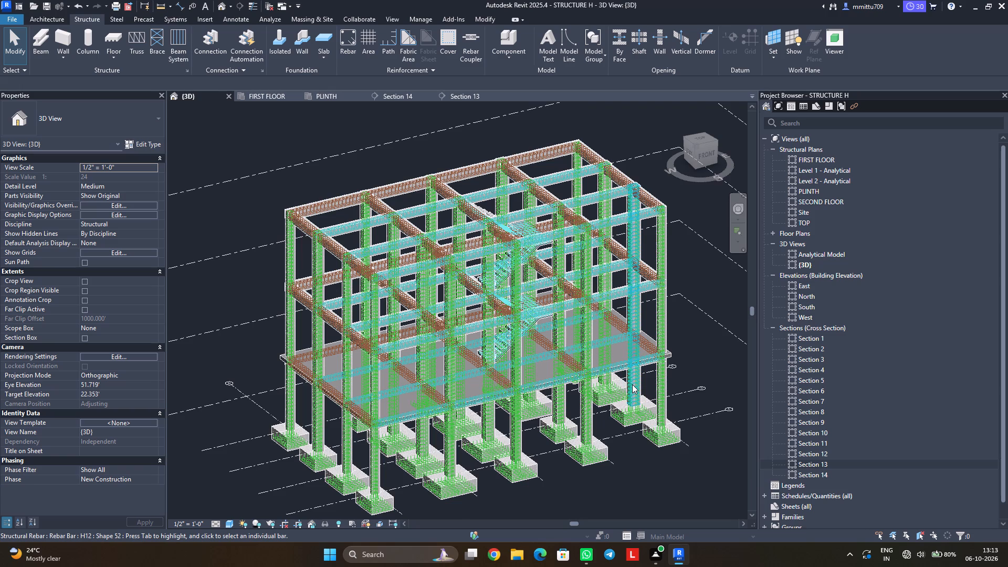
scroll(621, 355, "up", 1)
scroll(621, 355, "down", 1)
scroll(621, 355, "up", 8)
scroll(621, 355, "down", 1)
scroll(621, 355, "up", 1)
middle_click_drag(688, 356, 568, 364)
scroll(568, 364, "up", 1)
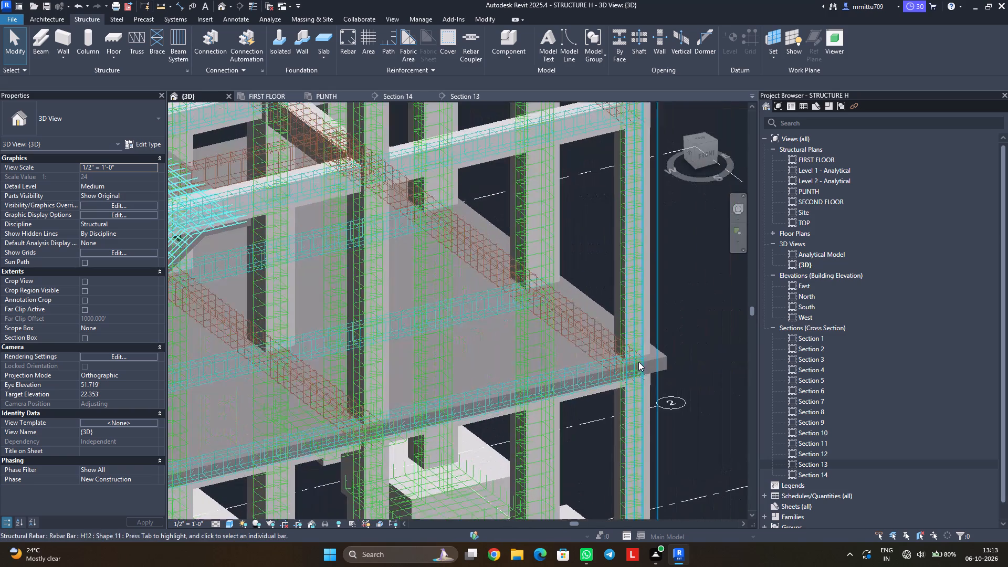
left_click(666, 359)
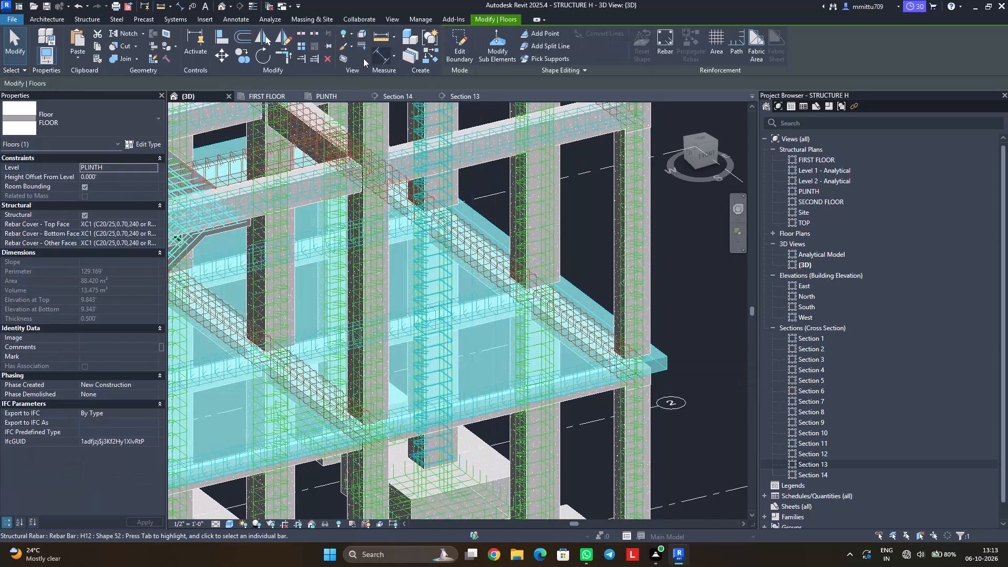
left_click(470, 42)
left_click(322, 98)
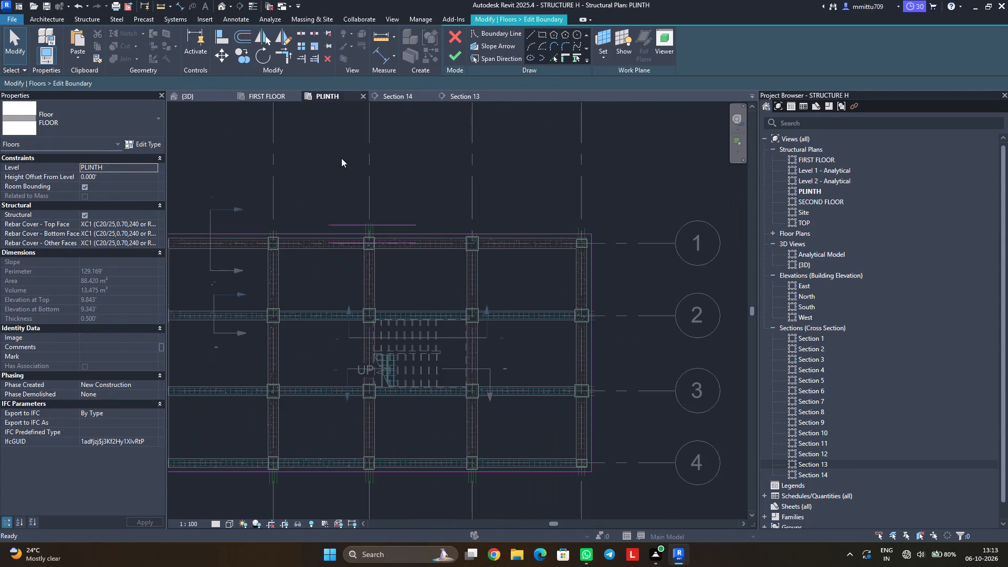
Cut a rectangular opening in the slab from column B-2's outer corner to column D-3's diagonally opposite outer corner, and finish the boundary.
scroll(402, 376, "down", 1)
scroll(402, 376, "up", 2)
scroll(402, 376, "down", 2)
middle_click_drag(381, 386, 419, 386)
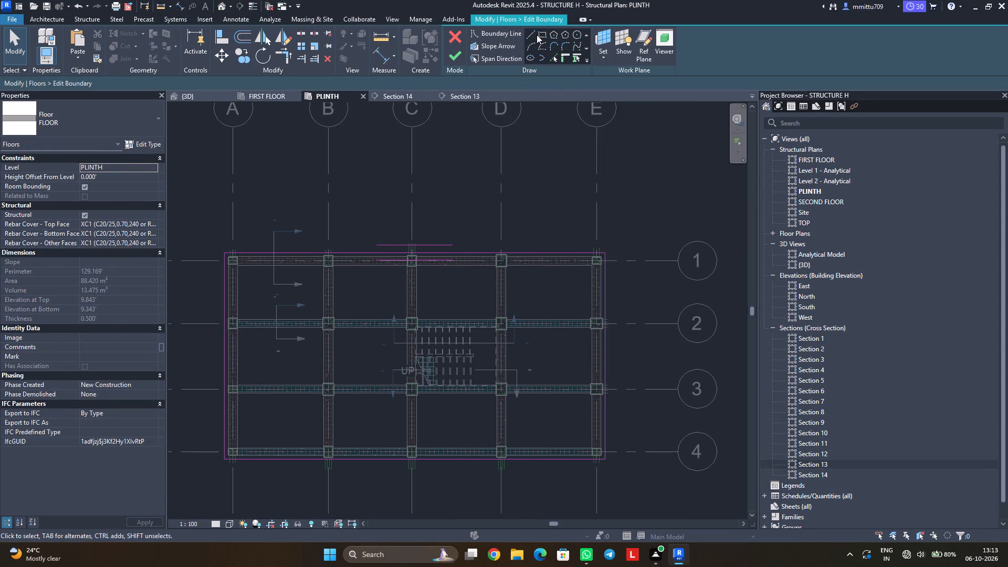
left_click(544, 34)
scroll(328, 324, "up", 2)
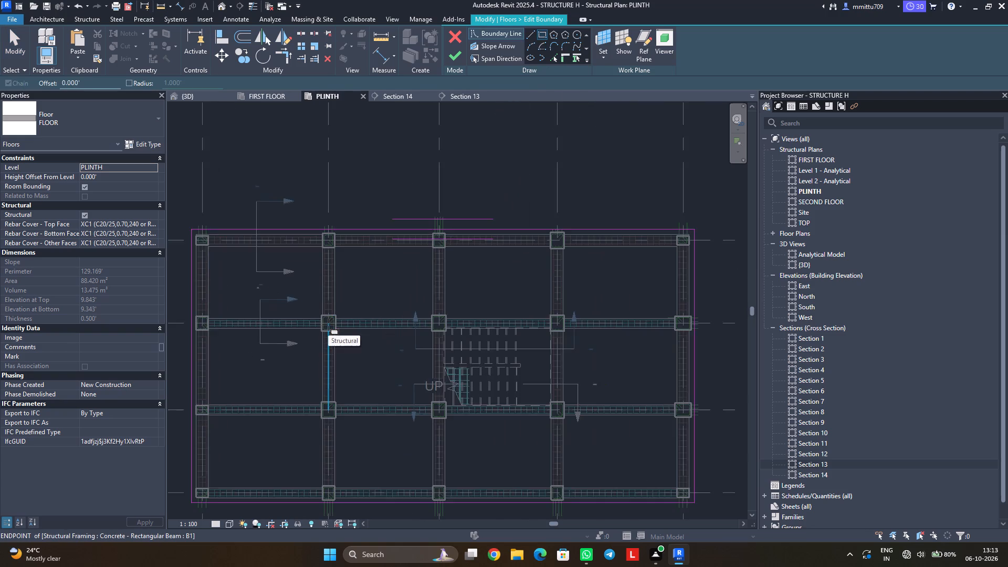
scroll(328, 324, "up", 2)
scroll(328, 324, "down", 1)
scroll(328, 324, "up", 4)
left_click(313, 306)
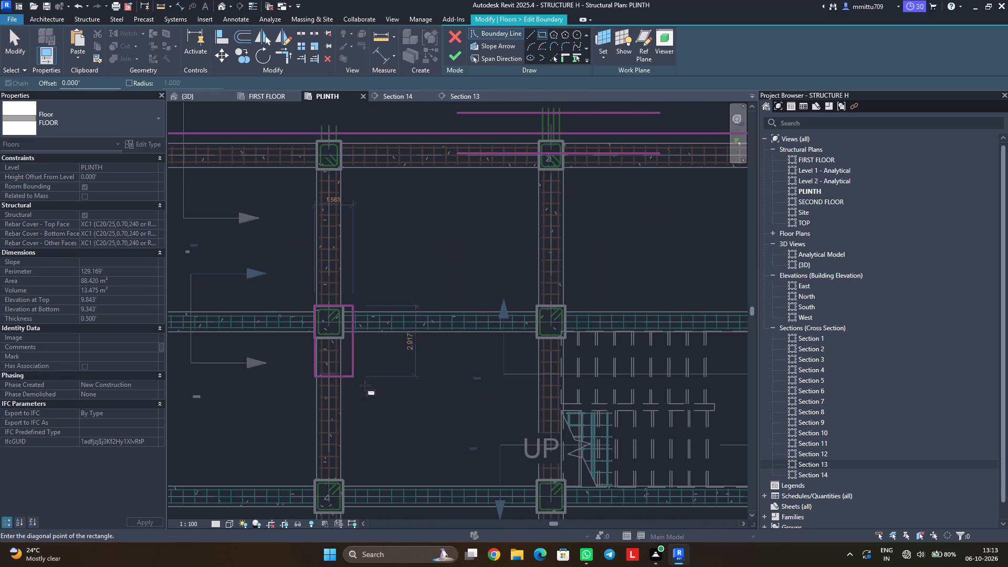
middle_click_drag(593, 493, 445, 402)
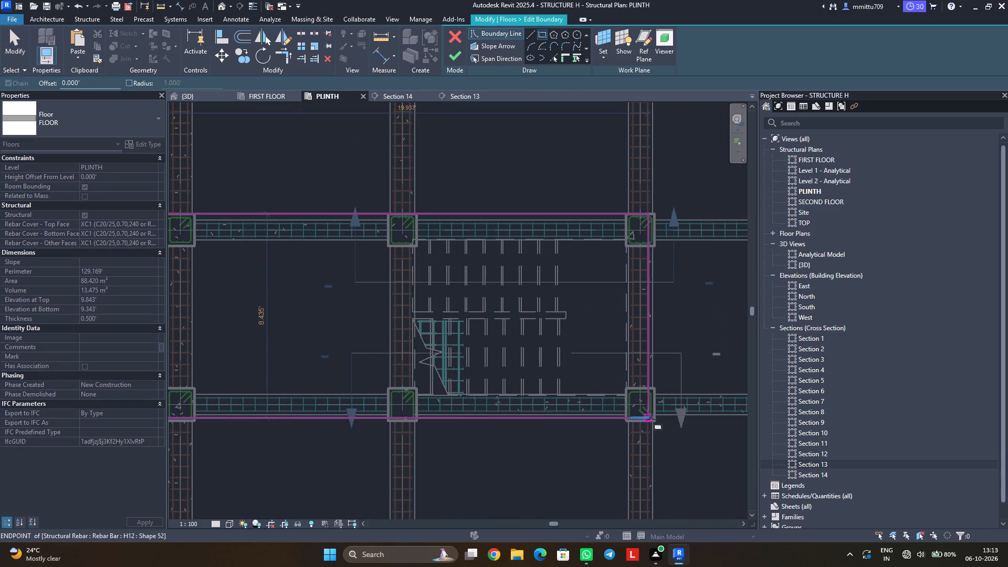
left_click(655, 421)
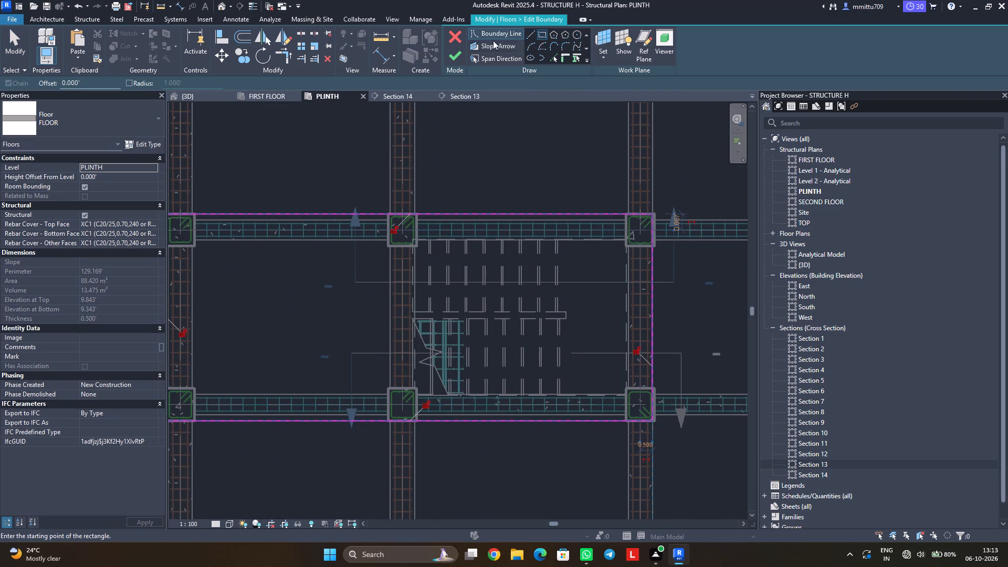
left_click(452, 57)
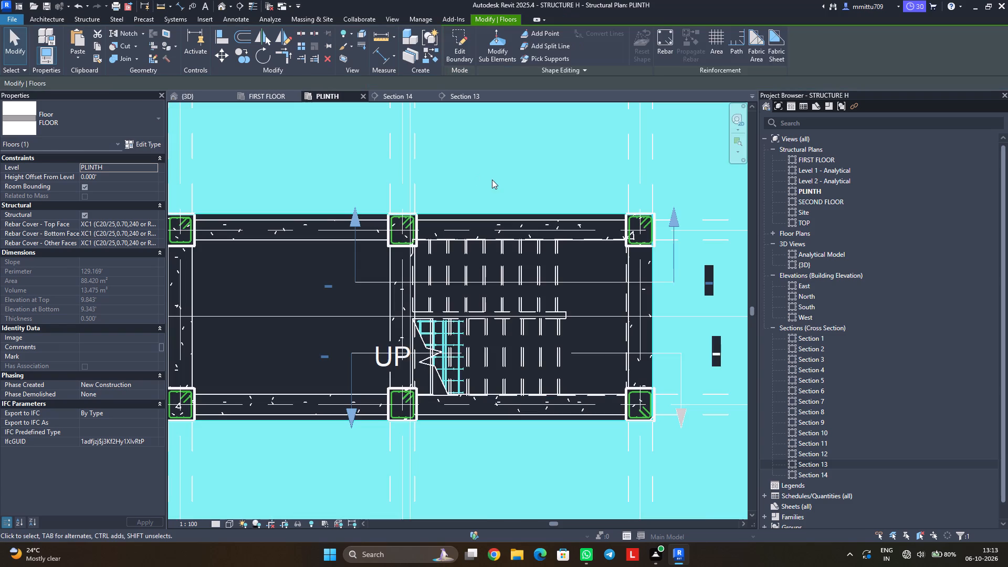
left_click(492, 180)
Inspect the slab opening around the stair and the whole frame in the 3D view from several angles.
scroll(493, 183, "down", 3)
scroll(493, 183, "up", 3)
left_click(222, 99)
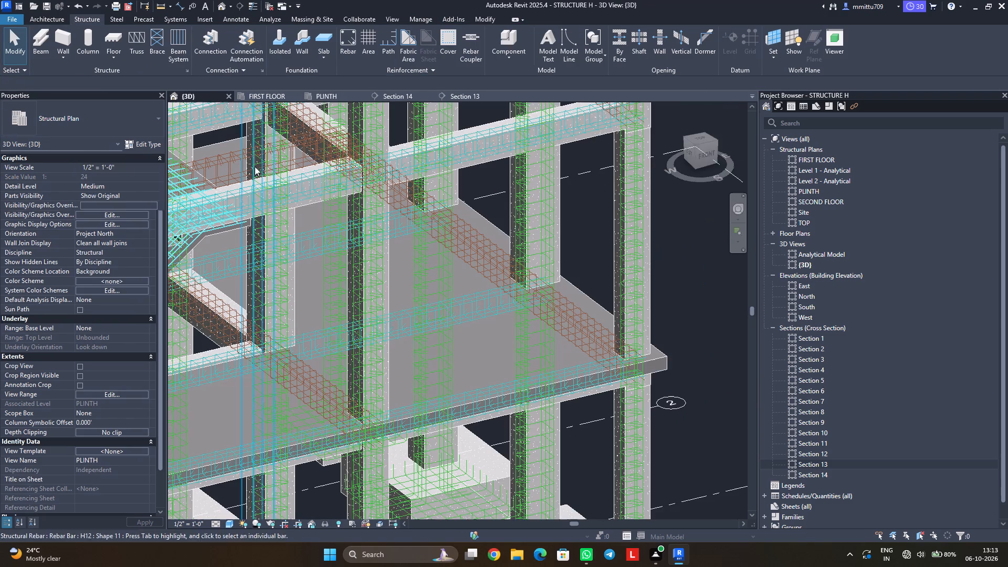
middle_click_drag(267, 429, 463, 372)
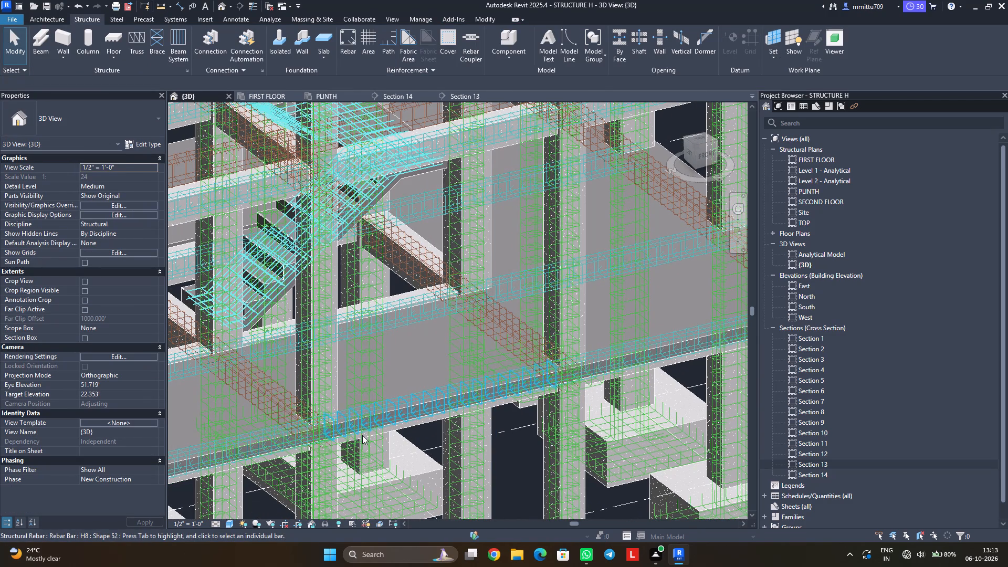
middle_click_drag(346, 416, 365, 392, "shift")
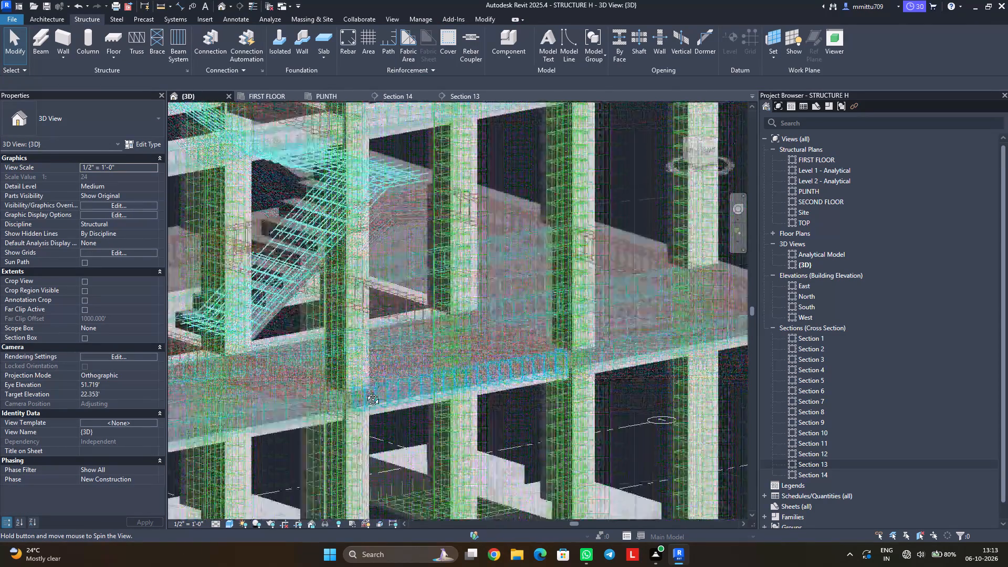
middle_click_drag(365, 392, 365, 409, "shift")
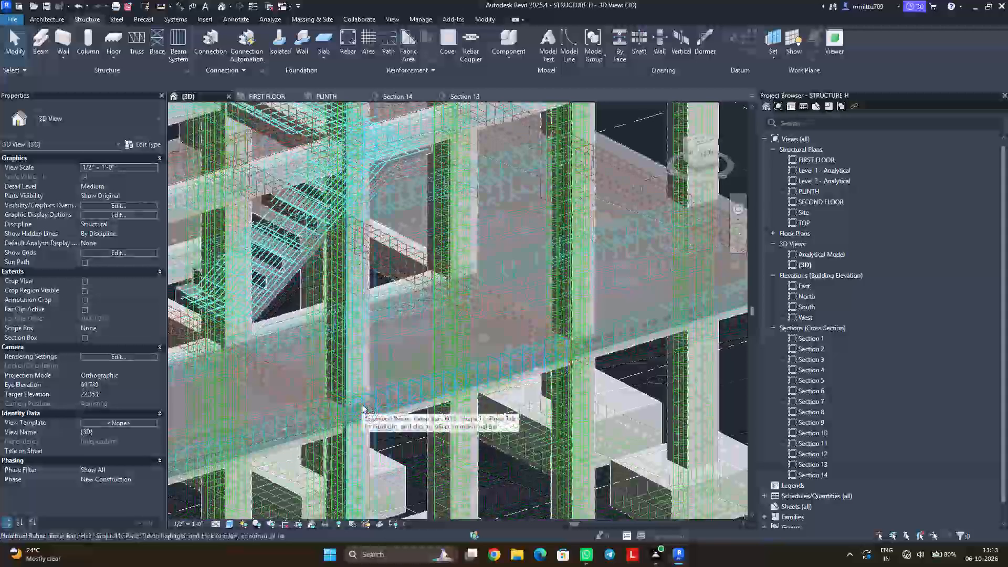
scroll(329, 308, "down", 1)
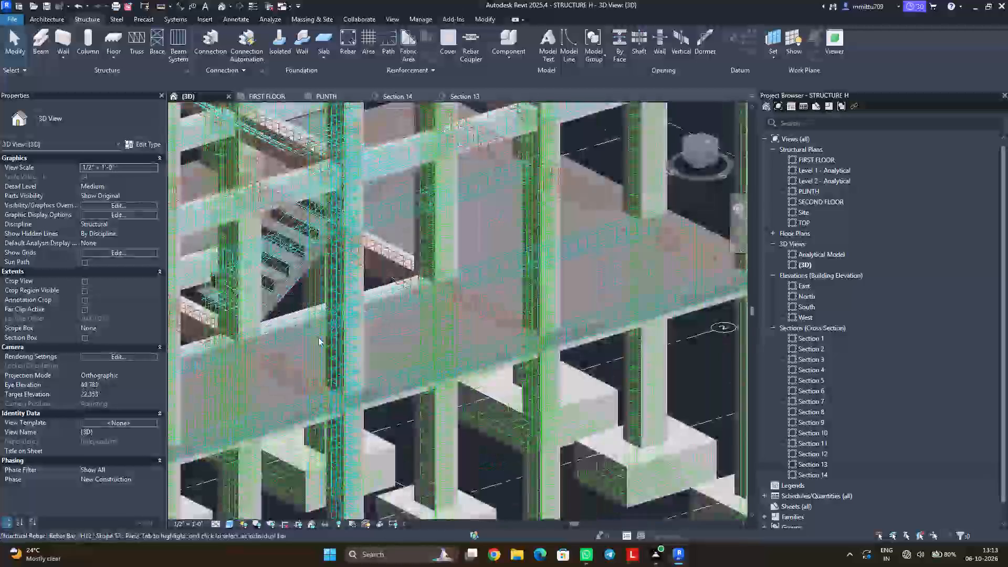
middle_click_drag(417, 380, 289, 401, "shift")
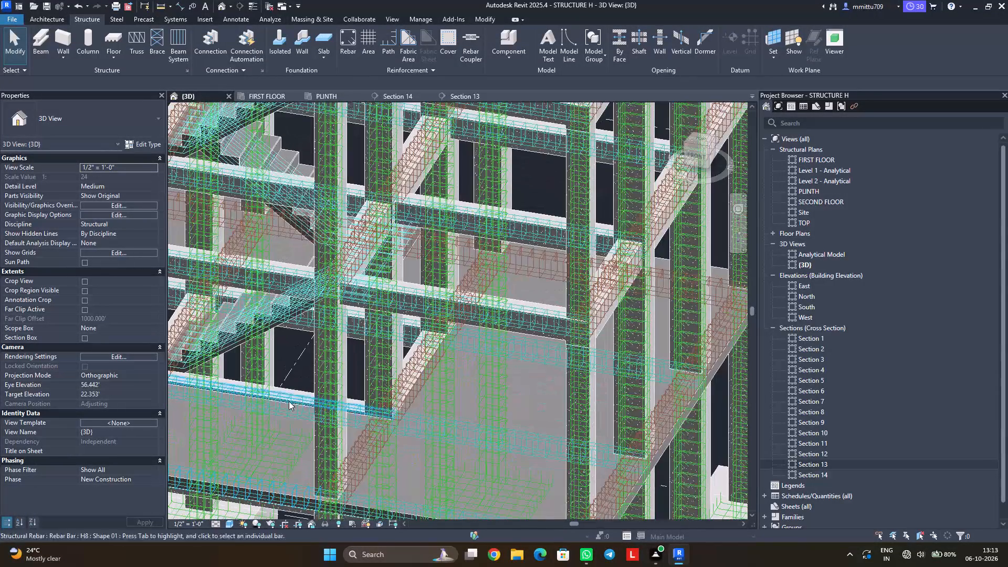
middle_click_drag(297, 387, 434, 279)
middle_click_drag(364, 317, 362, 272, "shift")
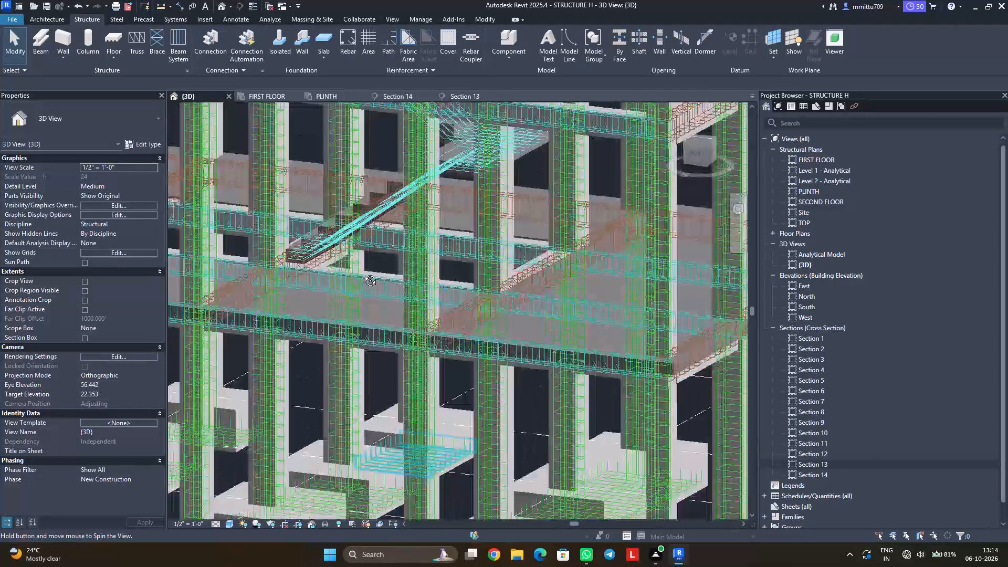
middle_click_drag(362, 272, 575, 240, "shift")
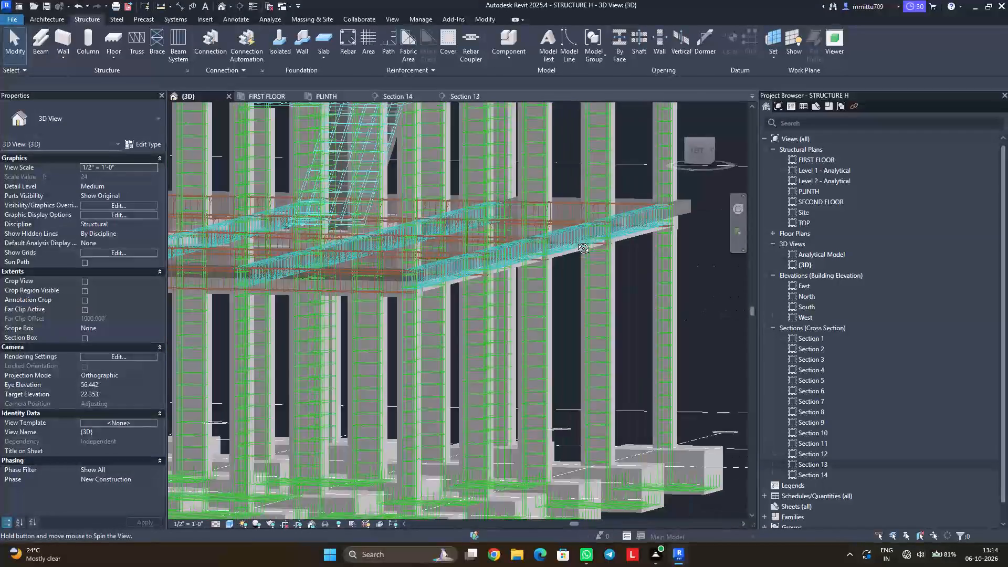
middle_click_drag(575, 240, 402, 257, "shift")
scroll(404, 267, "up", 1)
scroll(404, 267, "down", 2)
scroll(406, 275, "up", 1)
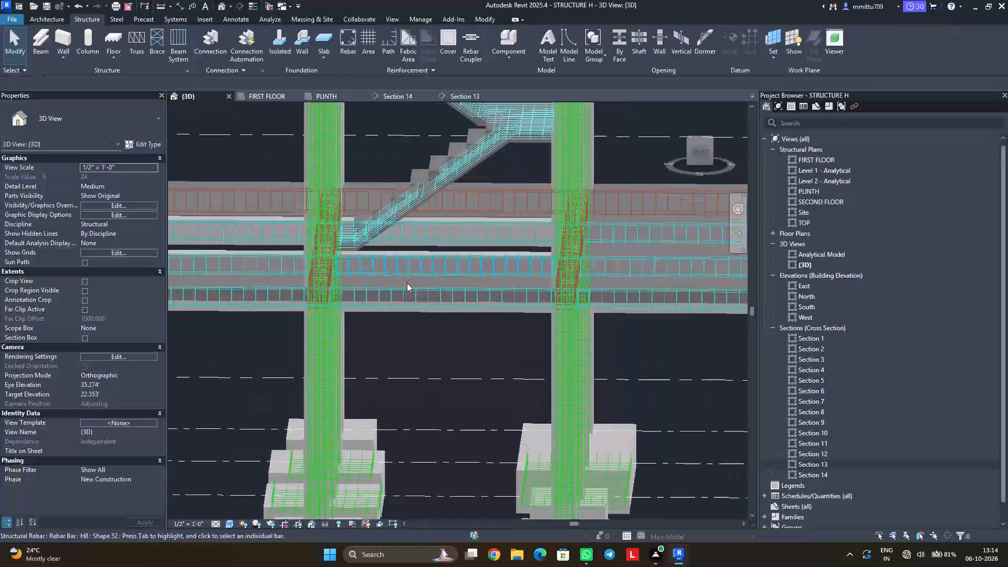
scroll(407, 298, "down", 4)
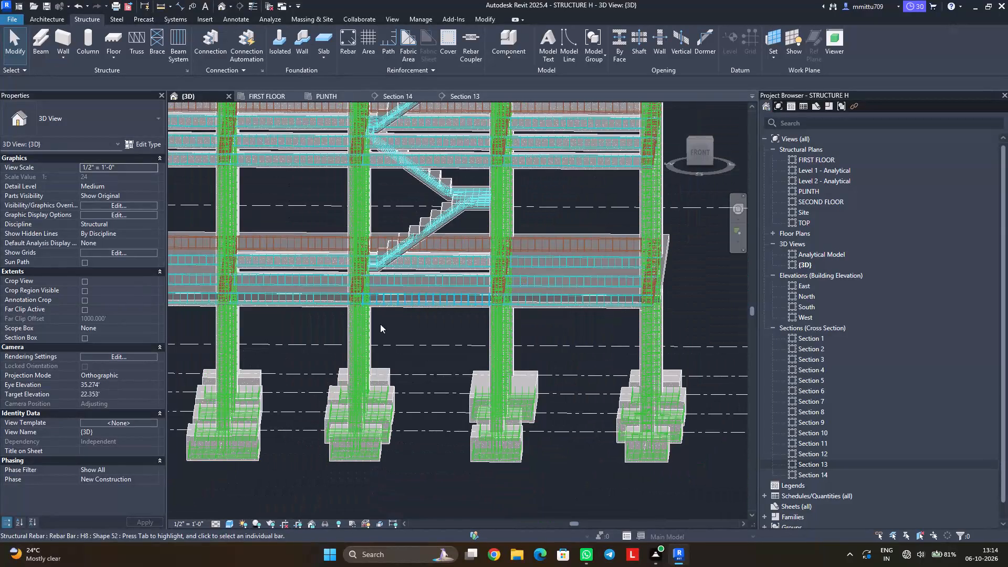
scroll(406, 353, "down", 5)
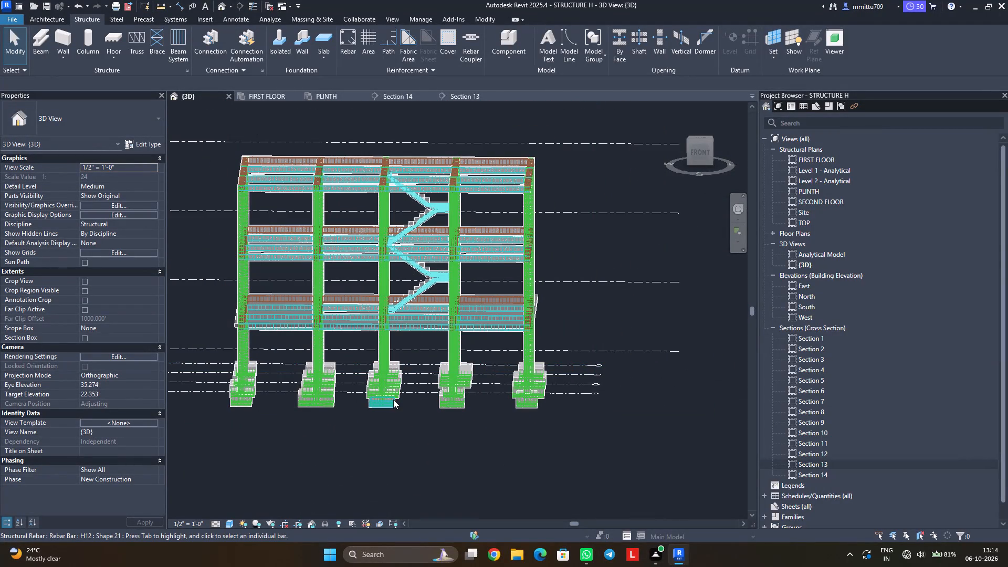
middle_click_drag(397, 379, 389, 347, "shift")
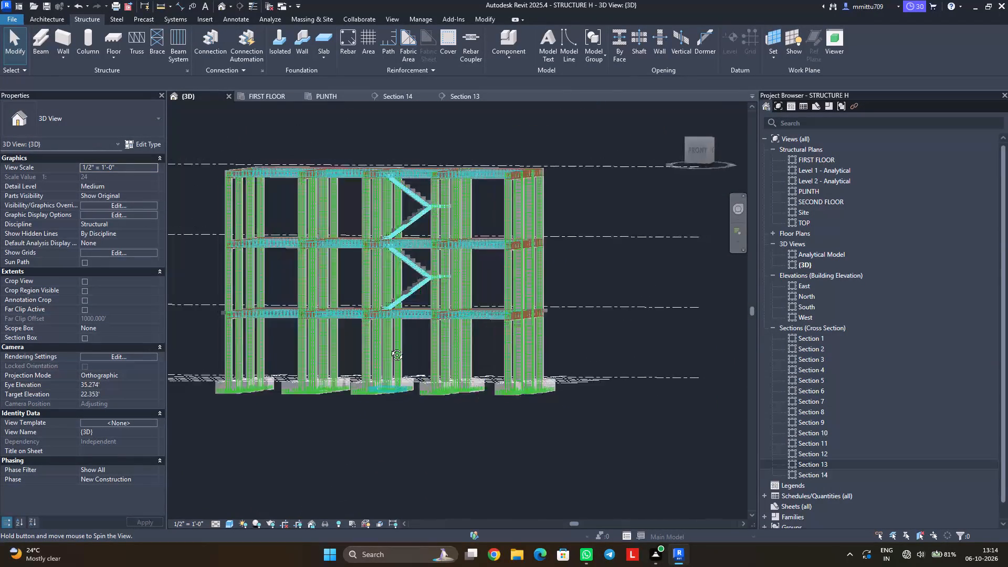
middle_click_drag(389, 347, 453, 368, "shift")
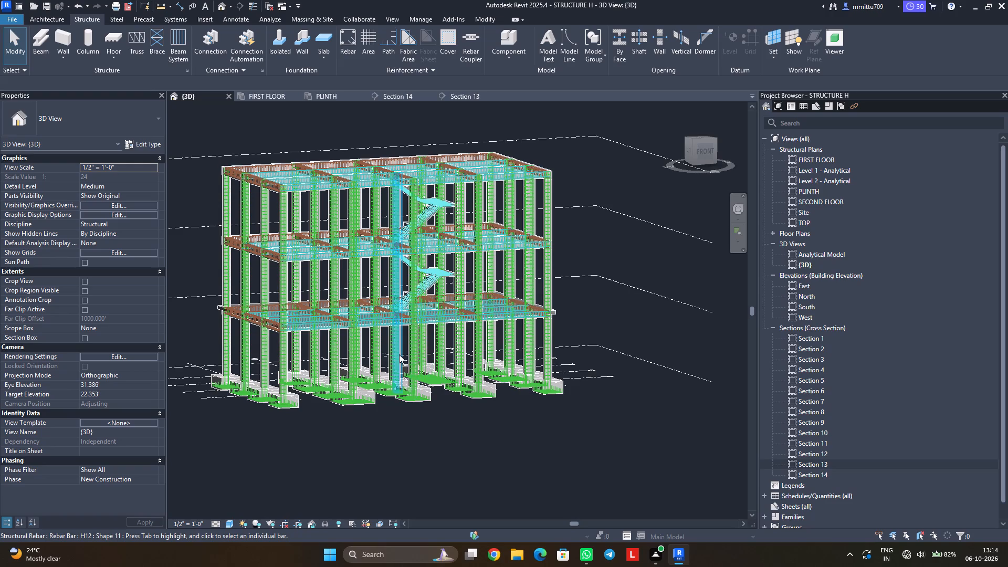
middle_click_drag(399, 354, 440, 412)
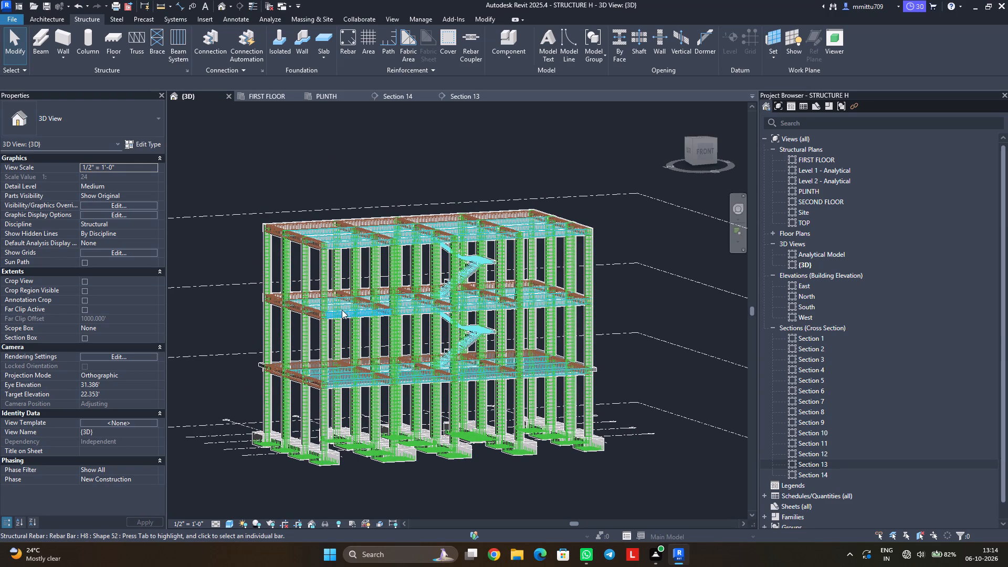
Start a structural foundation slab on the FIRST FLOOR plan and duplicate the 150mm Foundation Slab type as SLAB.
left_click(267, 96)
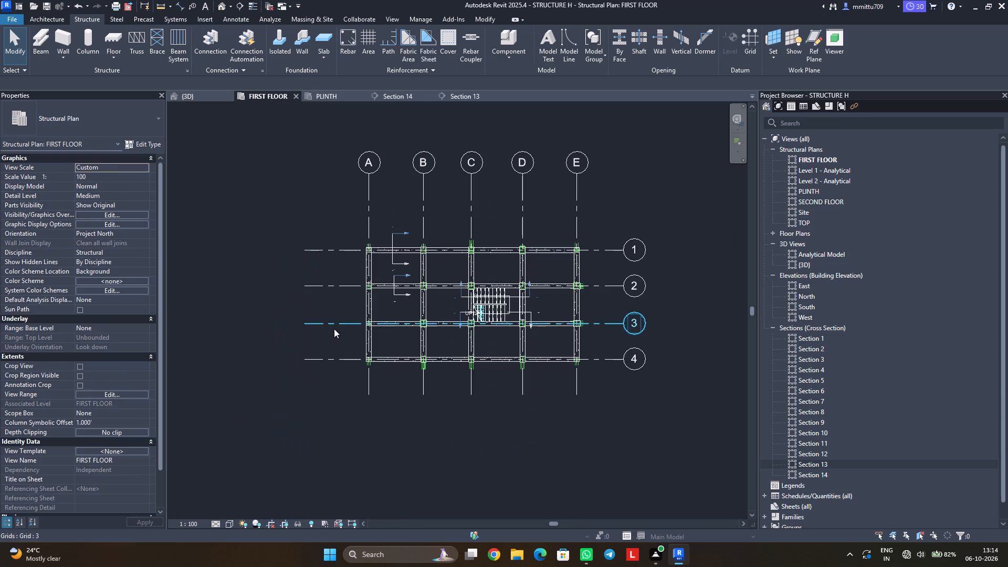
scroll(406, 295, "up", 1)
scroll(406, 295, "down", 1)
scroll(445, 322, "up", 2)
scroll(445, 322, "down", 1)
scroll(445, 322, "up", 3)
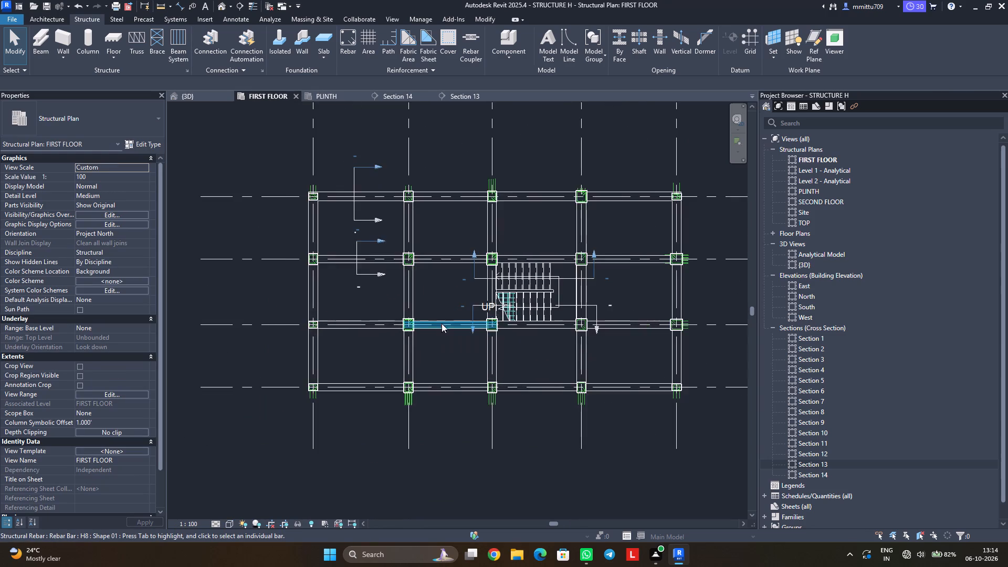
middle_click_drag(419, 337, 381, 354)
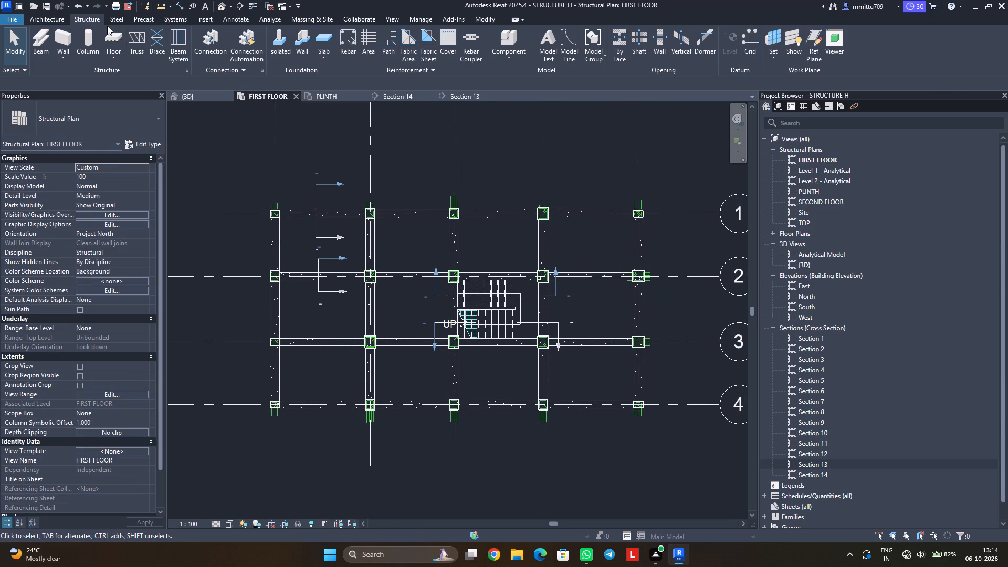
left_click(323, 40)
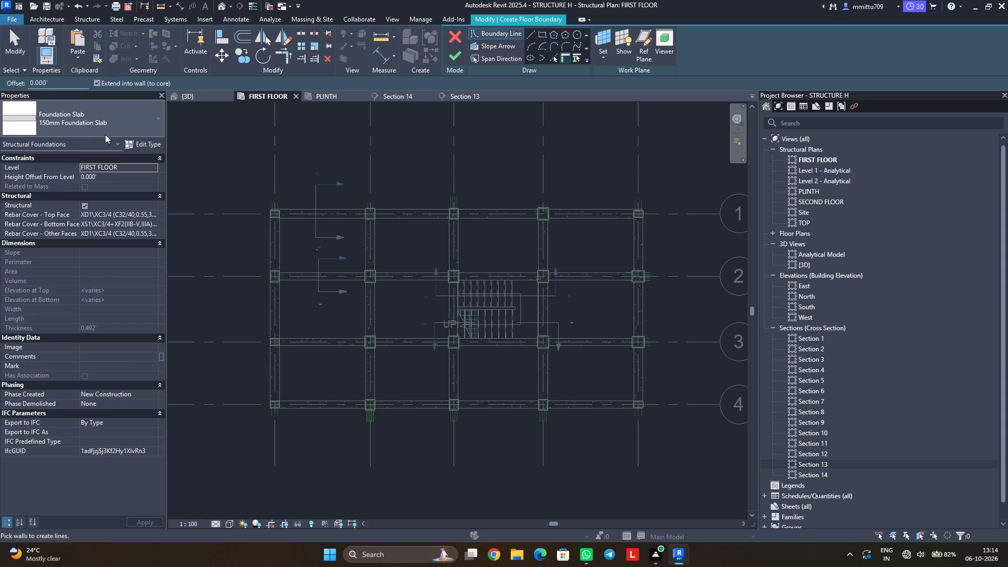
left_click(141, 144)
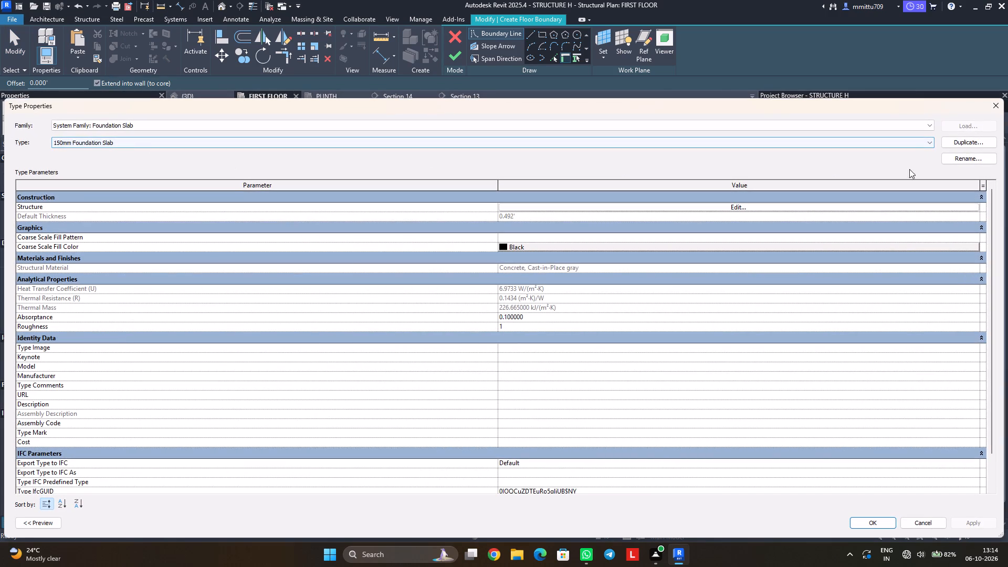
left_click(967, 148)
type("SLAB")
left_click(642, 258)
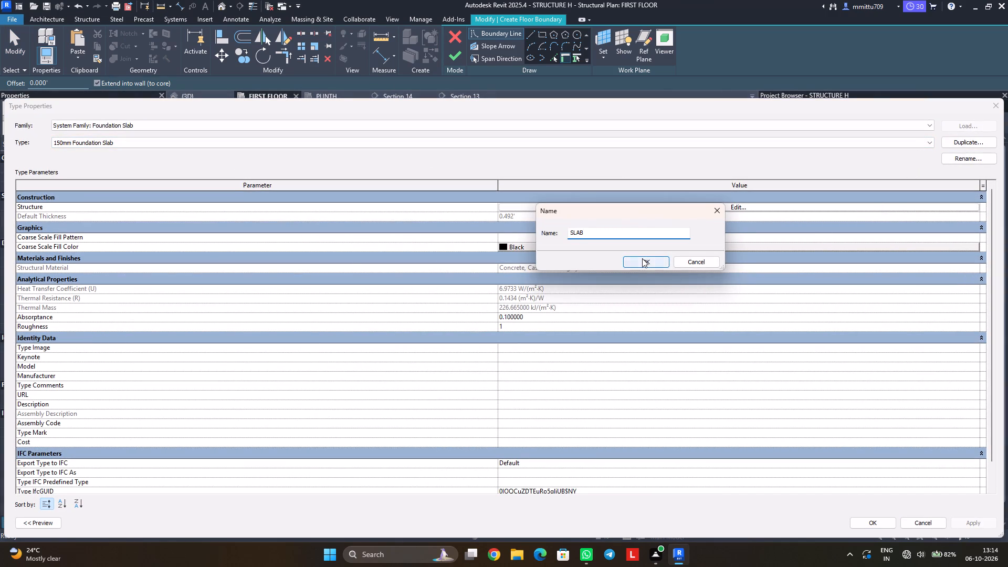
Set the structure layer thickness of the SLAB type to 6" and apply the type changes.
left_click(755, 205)
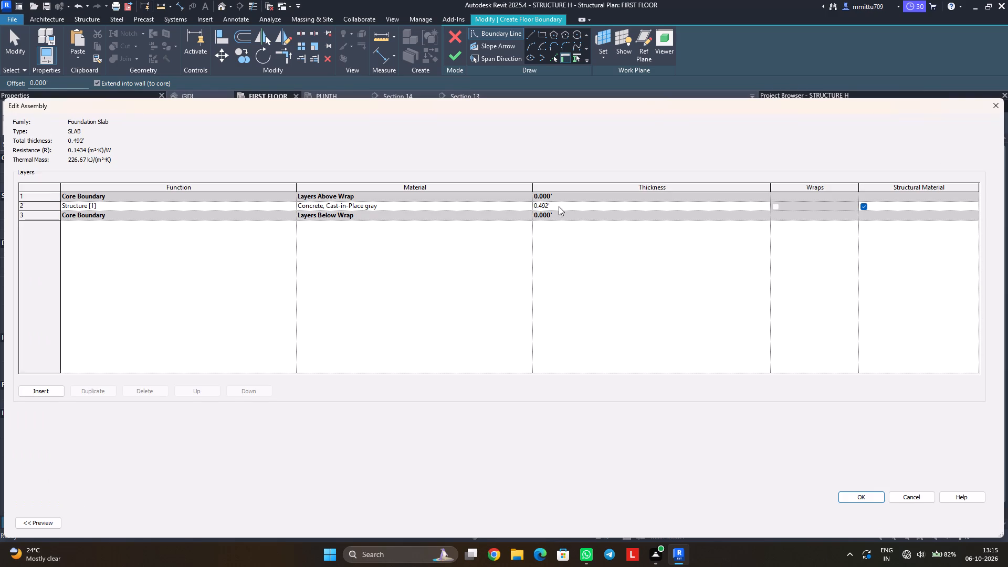
left_click(559, 206)
type("6\"")
key("Return")
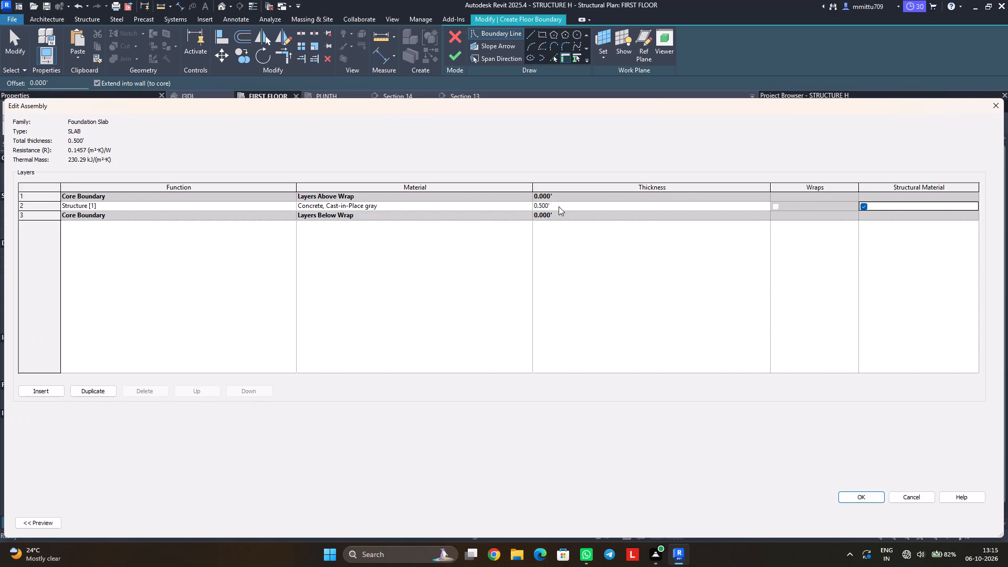
left_click(878, 498)
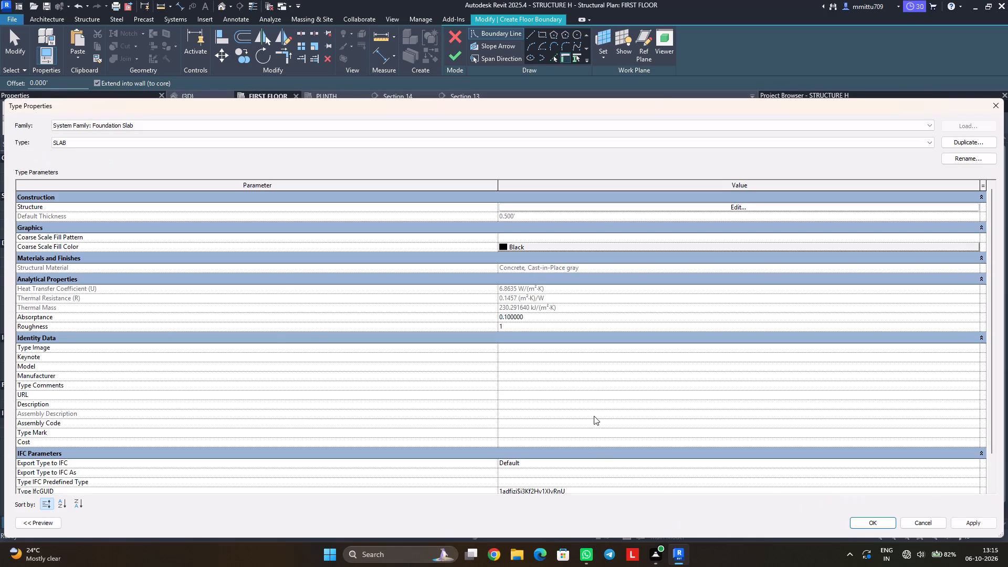
left_click(865, 525)
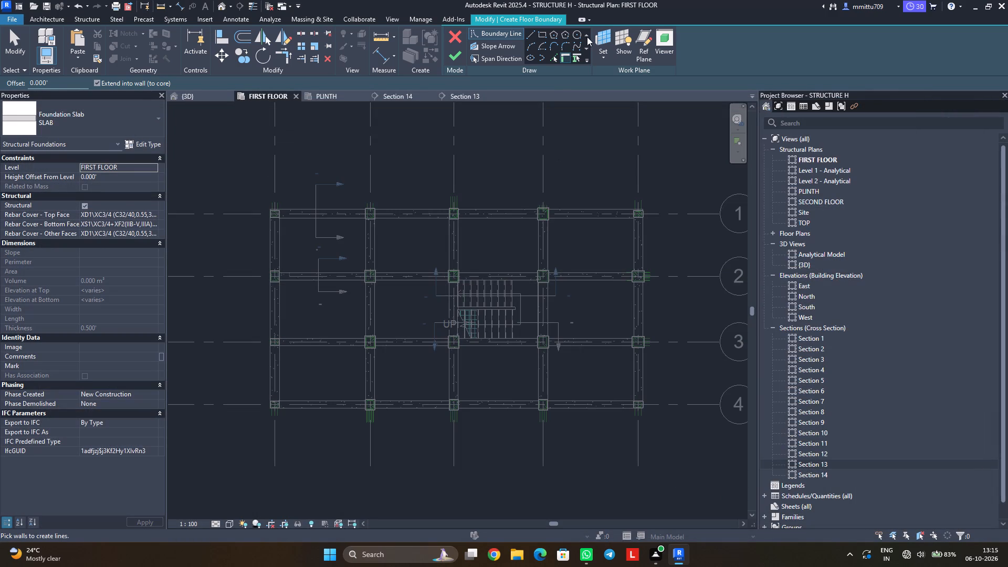
Sketch a rectangular slab boundary offset 5" outward, from column A-1's outer corner to column E-4's diagonally opposite outer corner.
left_click(543, 33)
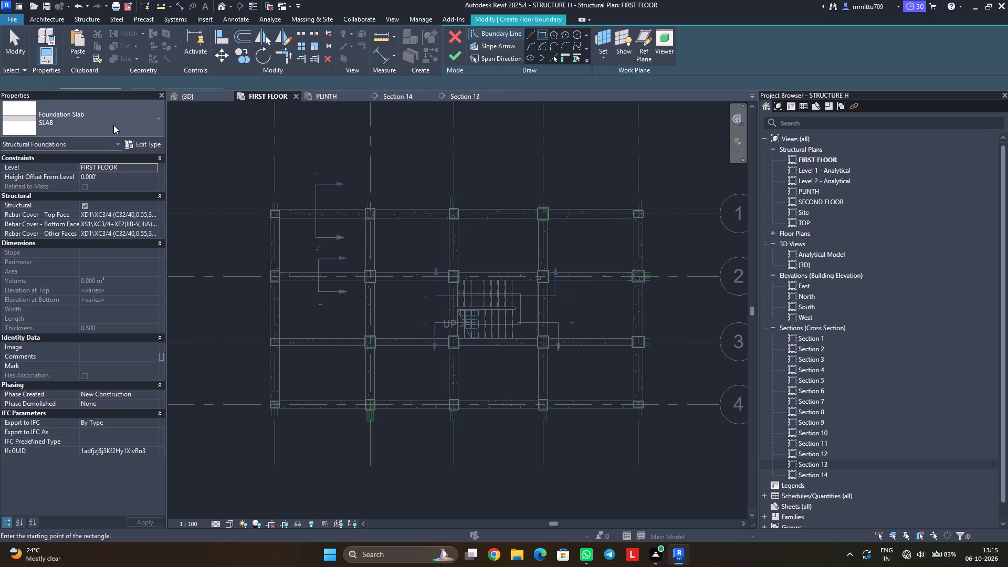
left_click(88, 82)
left_click(88, 82)
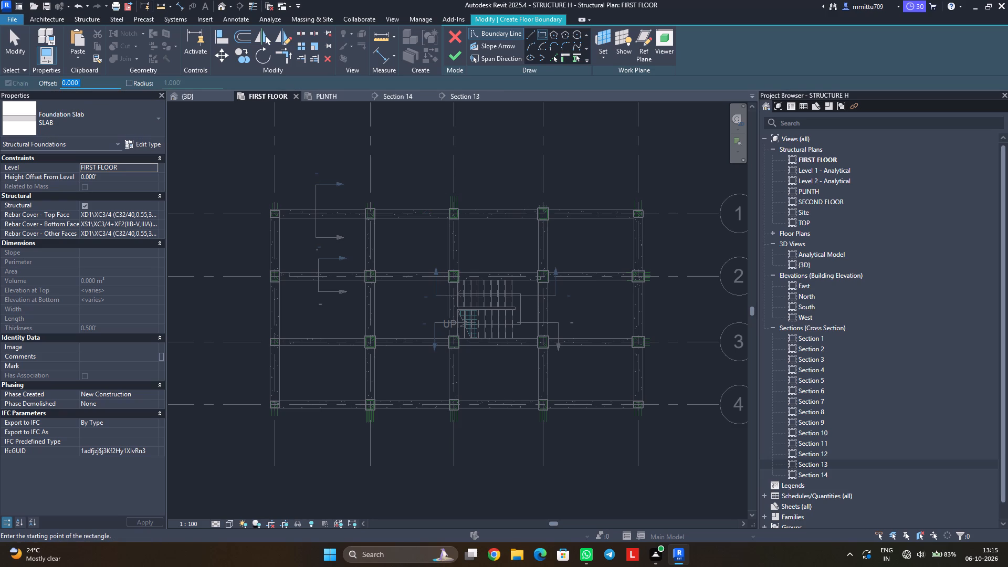
type("5\"")
key("Return")
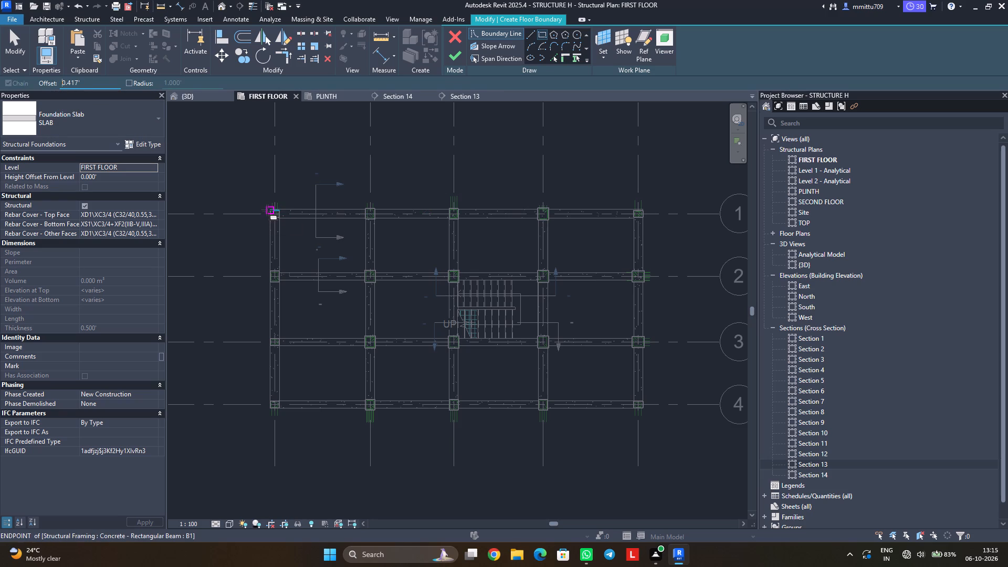
scroll(273, 213, "up", 7)
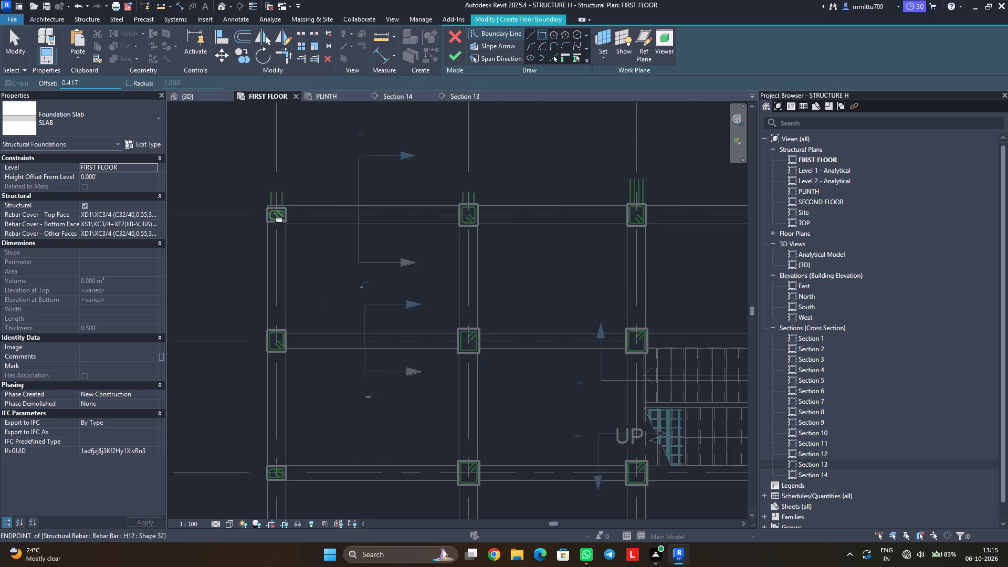
scroll(273, 213, "down", 1)
scroll(273, 213, "up", 2)
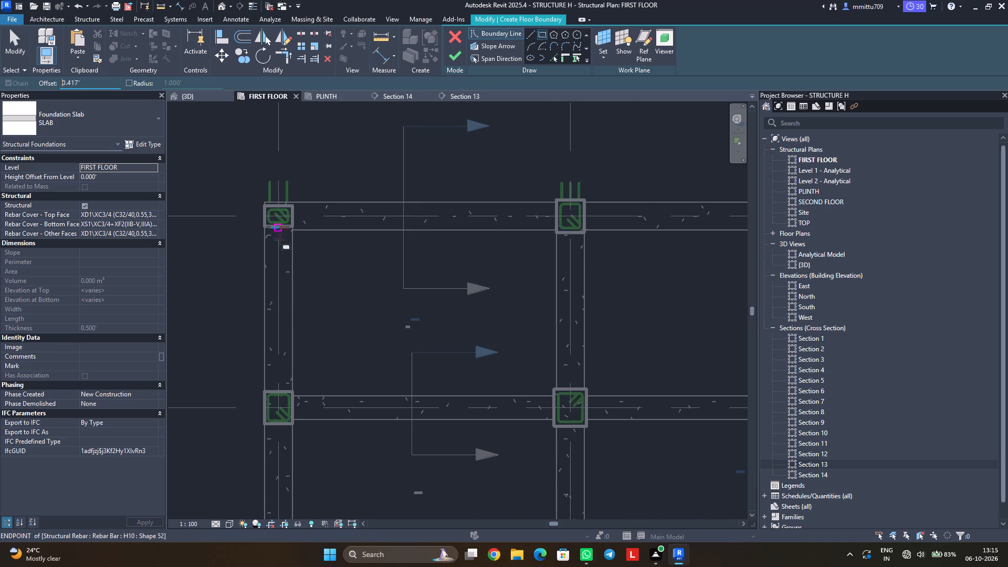
left_click(264, 203)
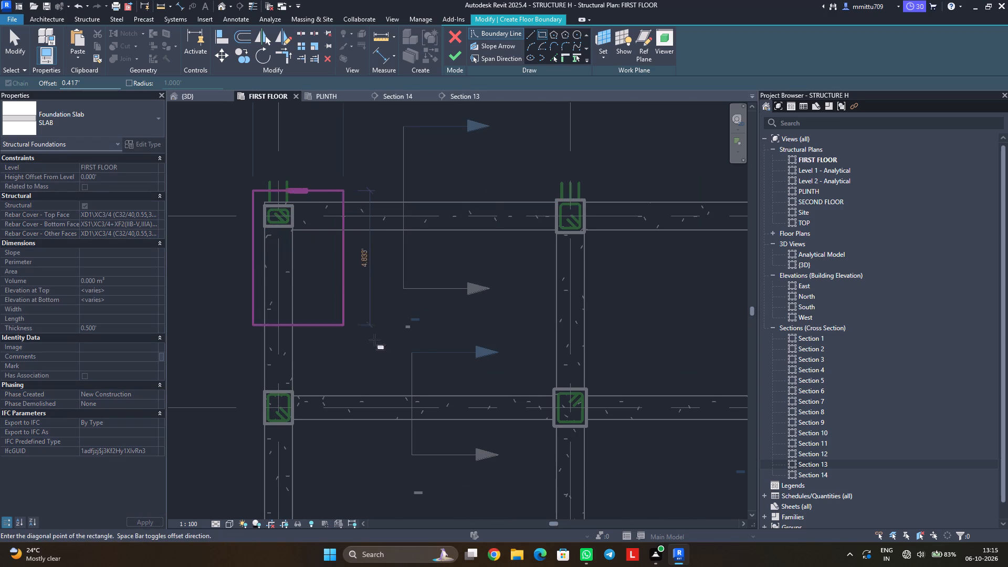
scroll(482, 473, "down", 1)
middle_click_drag(482, 472, 340, 262)
scroll(416, 347, "up", 1)
scroll(428, 363, "down", 7)
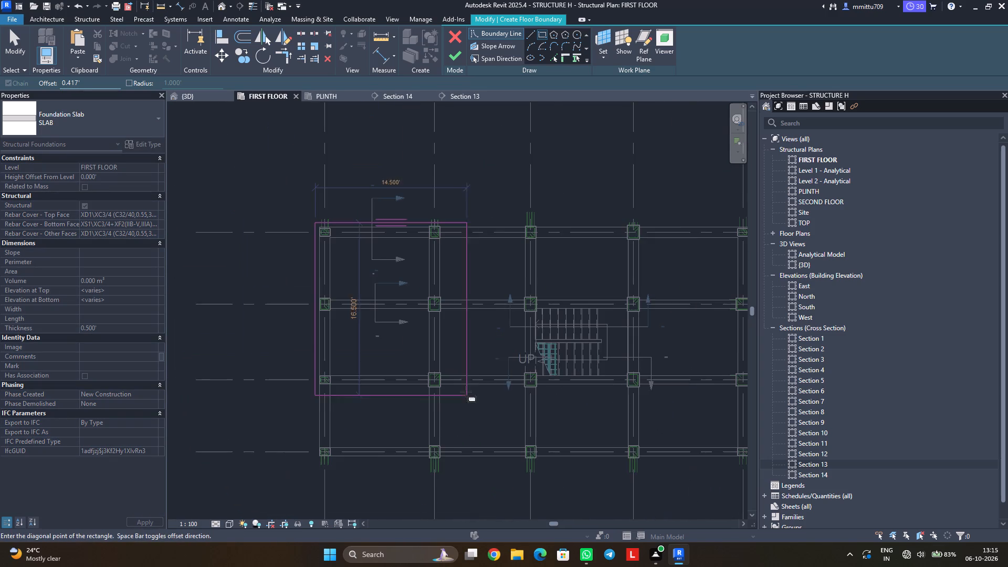
middle_click_drag(507, 420, 395, 377)
scroll(395, 377, "up", 1)
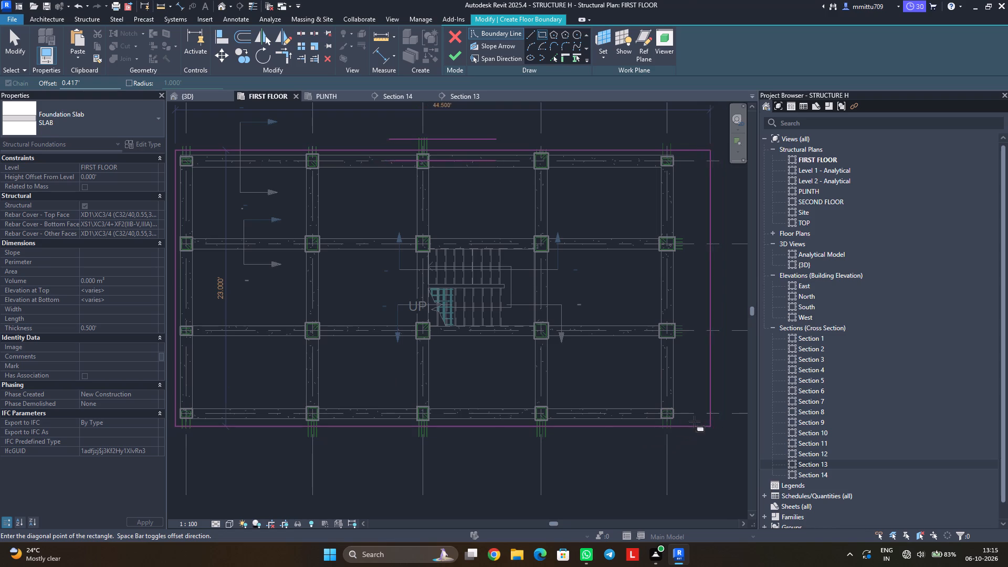
scroll(668, 412, "up", 4)
scroll(671, 423, "down", 1)
scroll(671, 423, "up", 2)
scroll(671, 423, "down", 1)
scroll(671, 423, "up", 1)
scroll(671, 423, "down", 1)
scroll(671, 423, "up", 2)
scroll(671, 423, "down", 1)
scroll(671, 423, "up", 2)
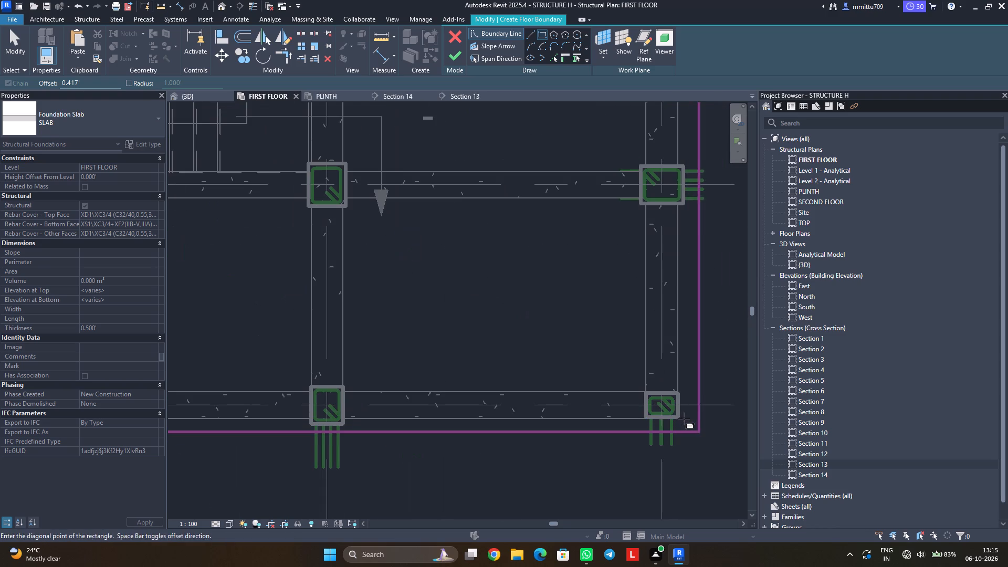
left_click(678, 417)
key("Escape")
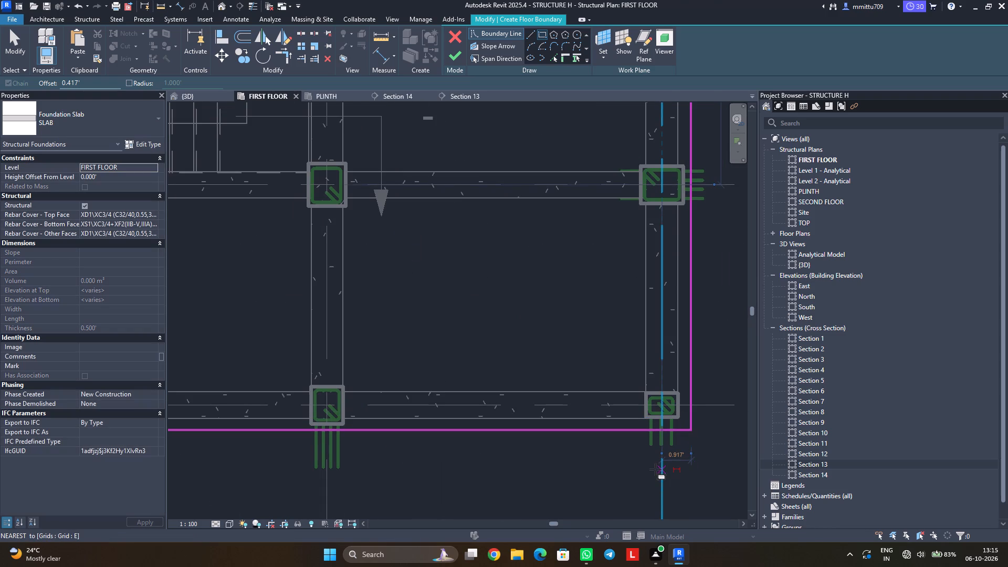
key("Escape")
Cut a rectangular stair opening from column C-2's outer corner to column E-3's diagonally opposite outer corner, and finish the slab boundary.
middle_click_drag(246, 150, 411, 330)
scroll(411, 330, "up", 2)
scroll(408, 311, "down", 4)
left_click(542, 30)
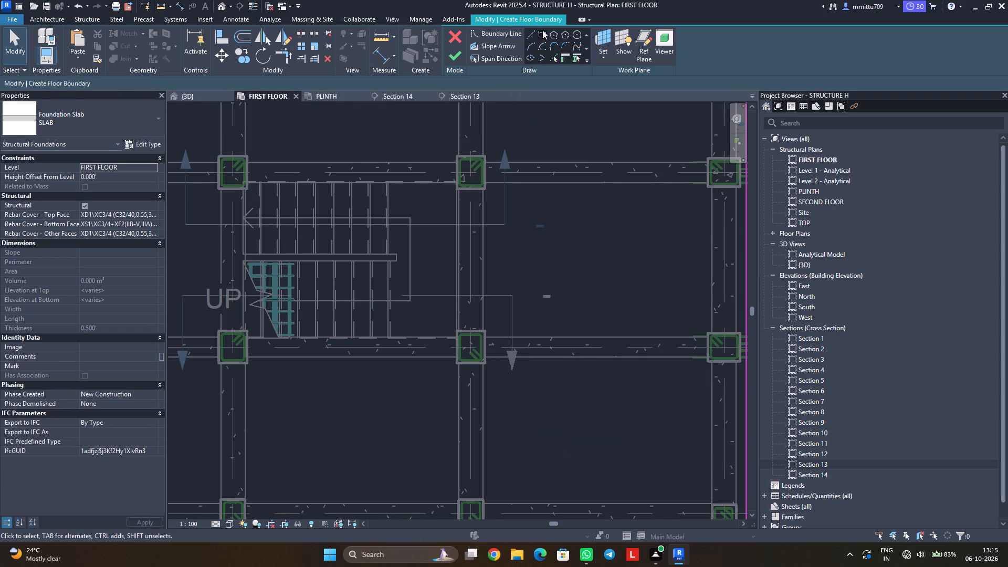
middle_click_drag(290, 267, 341, 310)
scroll(341, 312, "up", 1)
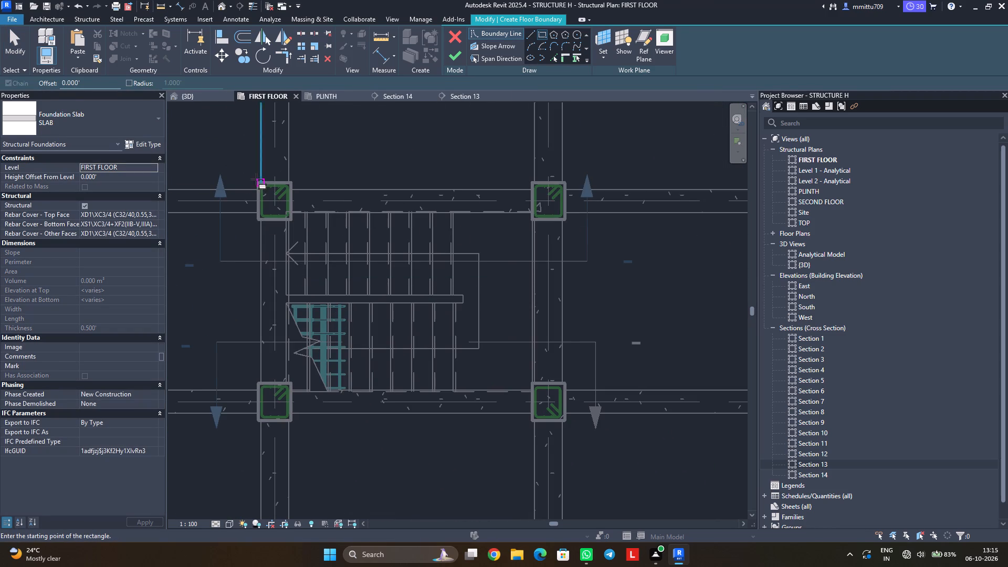
left_click(256, 179)
key("Escape")
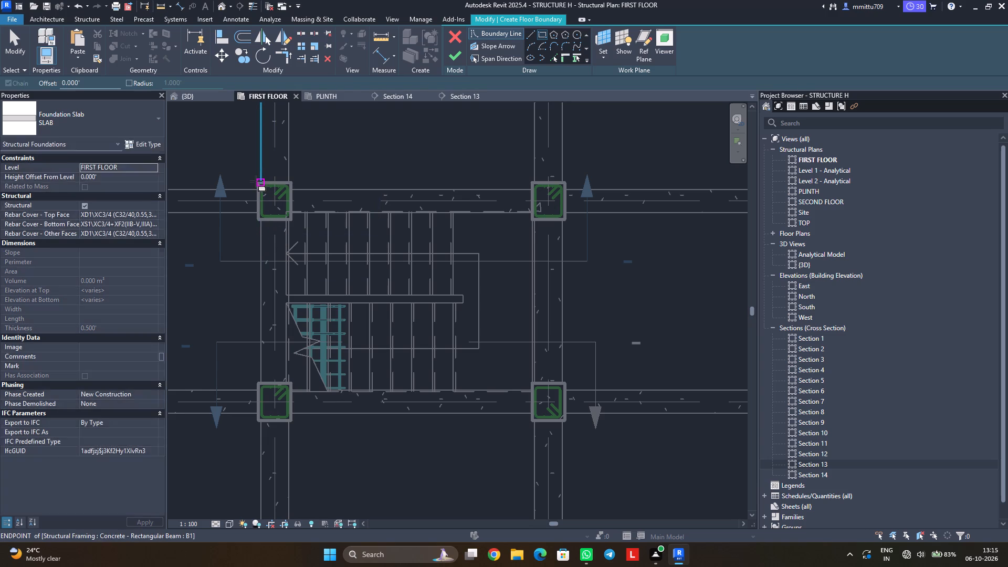
left_click(256, 181)
key("Escape")
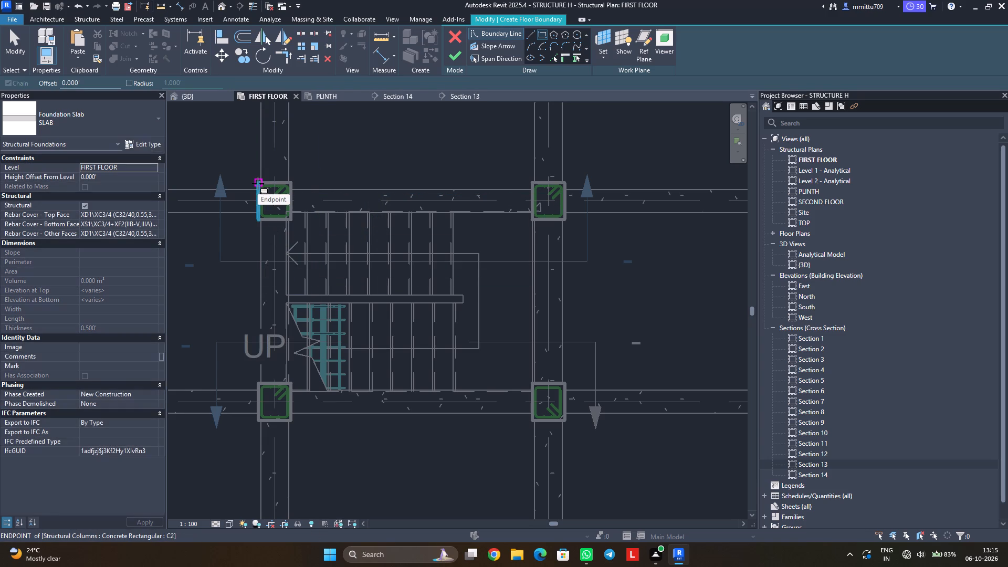
left_click(258, 183)
middle_click_drag(607, 417, 553, 417)
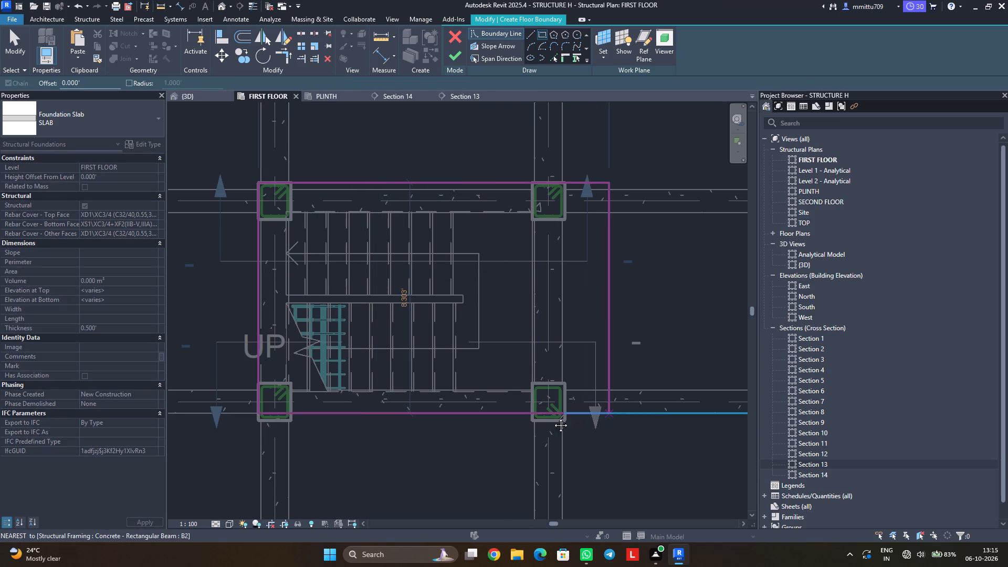
middle_click_drag(553, 417, 430, 401)
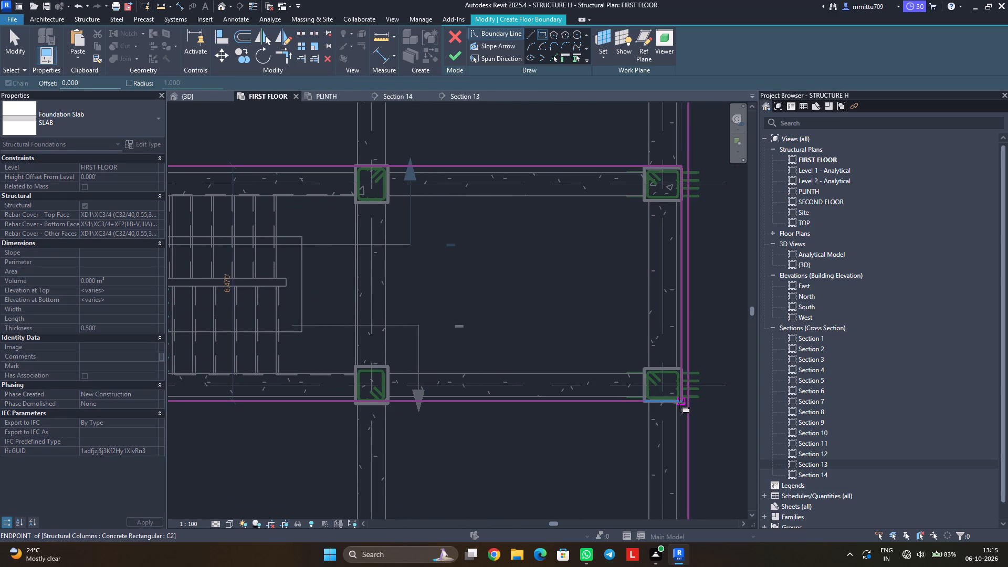
left_click(679, 403)
key("Escape")
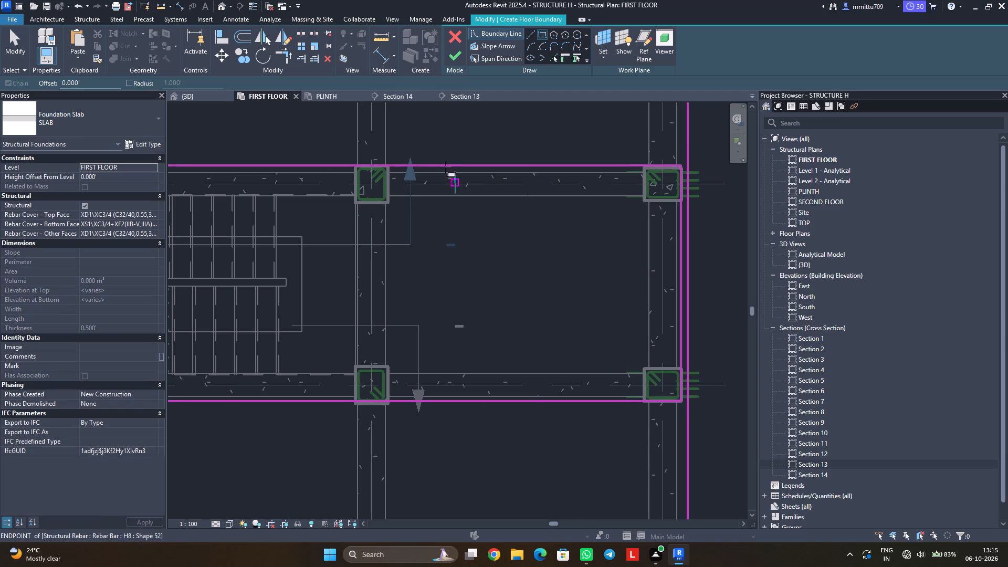
left_click(454, 54)
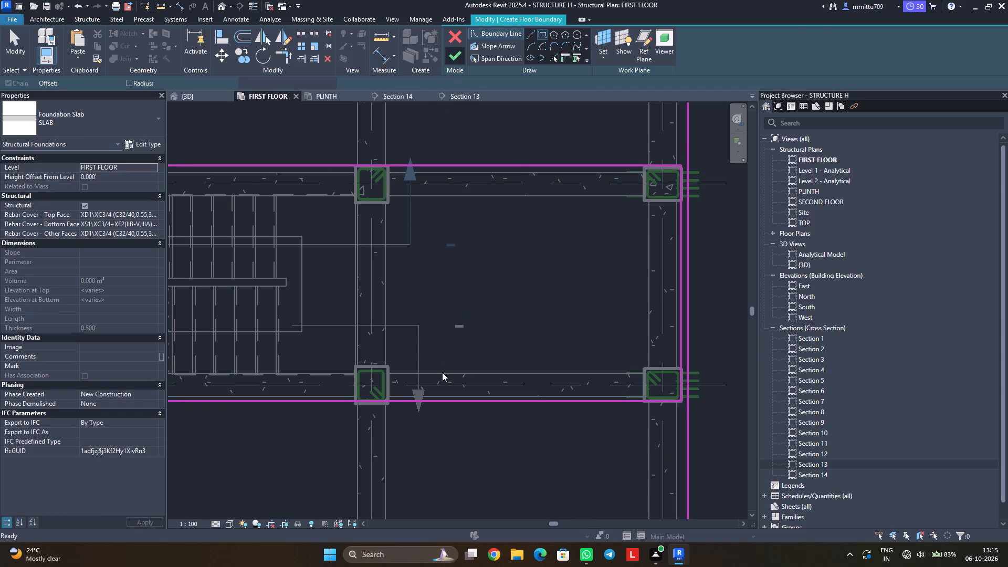
scroll(442, 372, "down", 6)
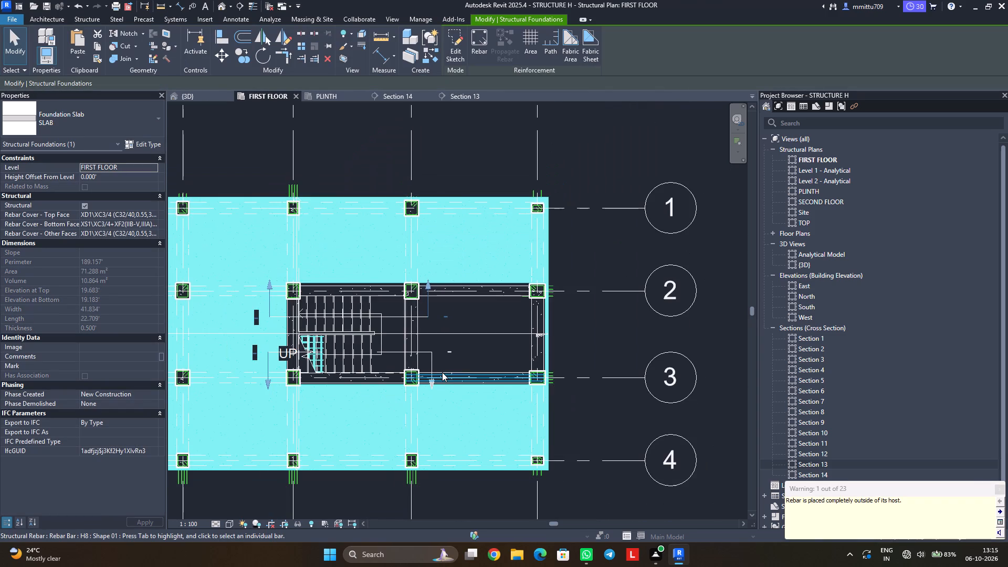
key("Escape")
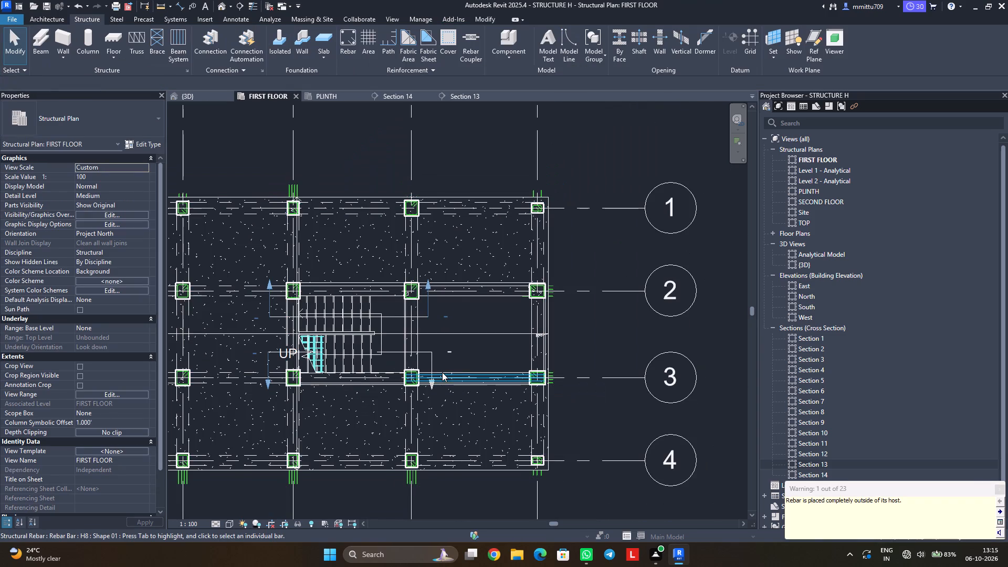
key("Escape")
key("Escape")
Inspect the first-floor slab and its stair opening within the reinforced frame in the 3D view.
left_click(208, 97)
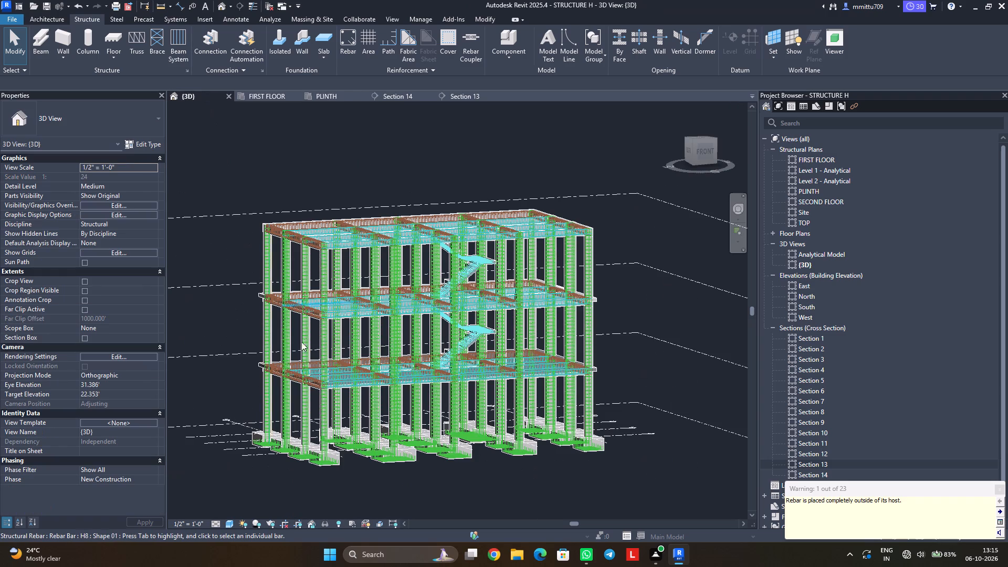
middle_click_drag(451, 397, 212, 405, "shift")
scroll(412, 338, "down", 1)
scroll(412, 338, "up", 6)
scroll(408, 333, "down", 1)
scroll(408, 333, "up", 2)
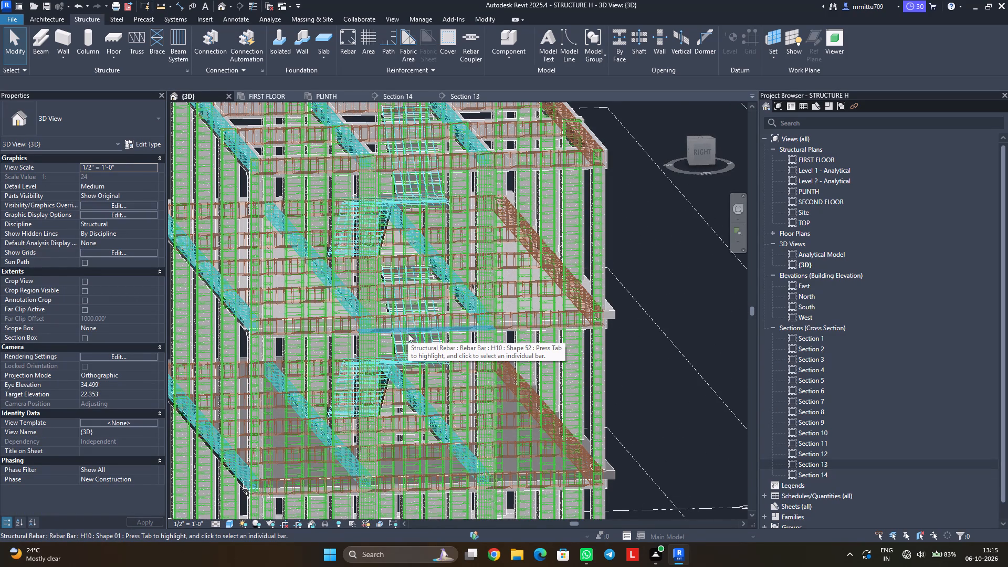
middle_click_drag(335, 323, 477, 367, "shift")
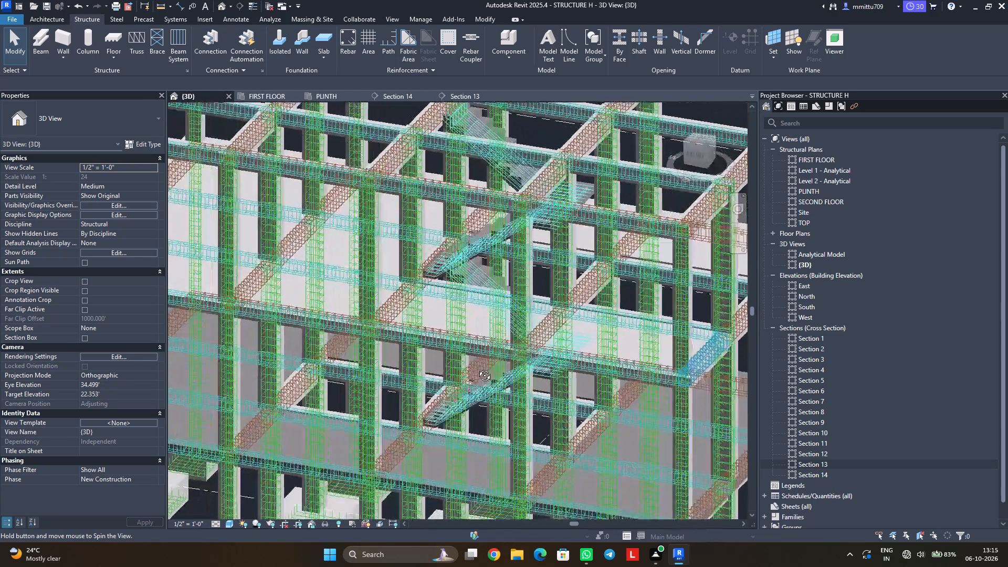
Inspect the stair flights and the PLINTH and FIRST FLOOR slabs within the reinforced frame from several sides in 3D.
middle_click_drag(477, 367, 580, 240, "shift")
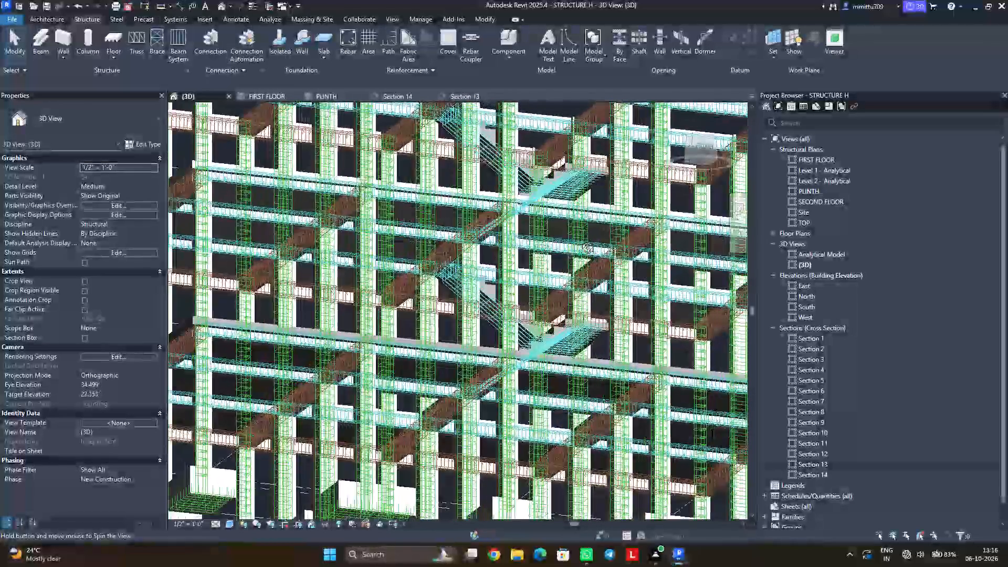
middle_click_drag(580, 240, 588, 392, "shift")
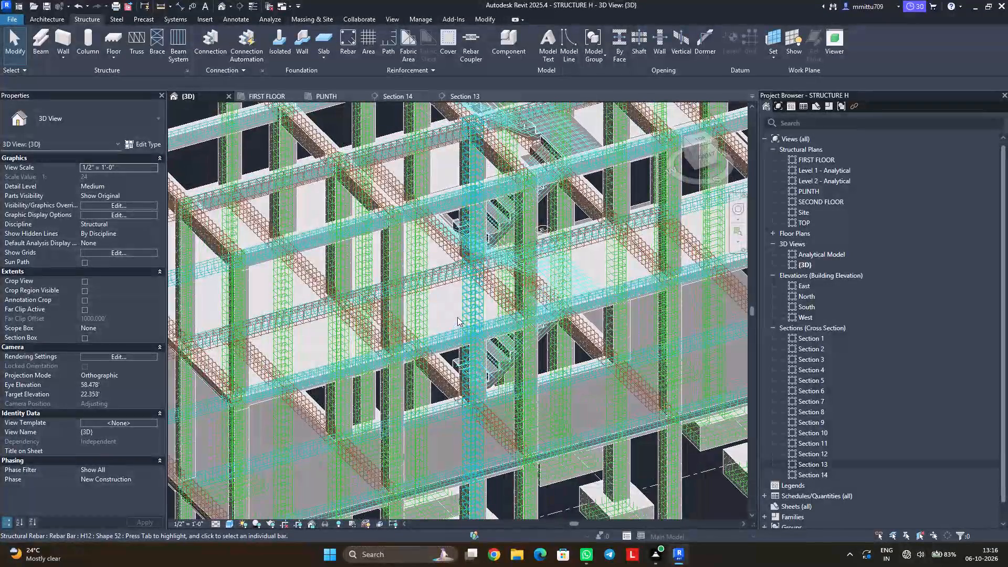
scroll(406, 363, "down", 2)
scroll(406, 364, "up", 1)
scroll(406, 364, "down", 2)
middle_click_drag(449, 389, 423, 295, "shift")
key("Escape")
key("Escape")
middle_click_drag(477, 384, 473, 496, "shift")
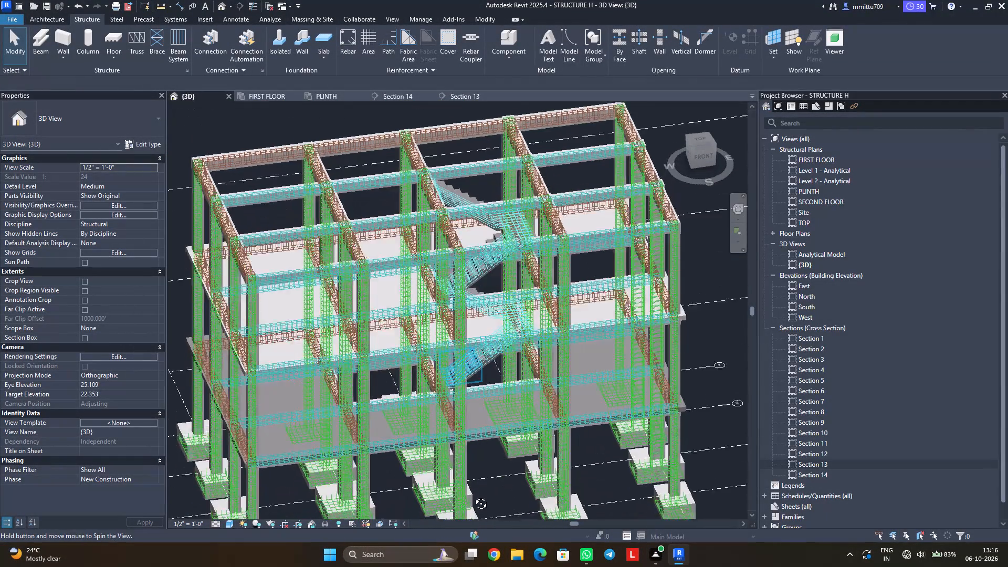
middle_click_drag(473, 496, 474, 503, "shift")
middle_click_drag(438, 436, 589, 343, "shift")
middle_click_drag(339, 296, 428, 381, "shift")
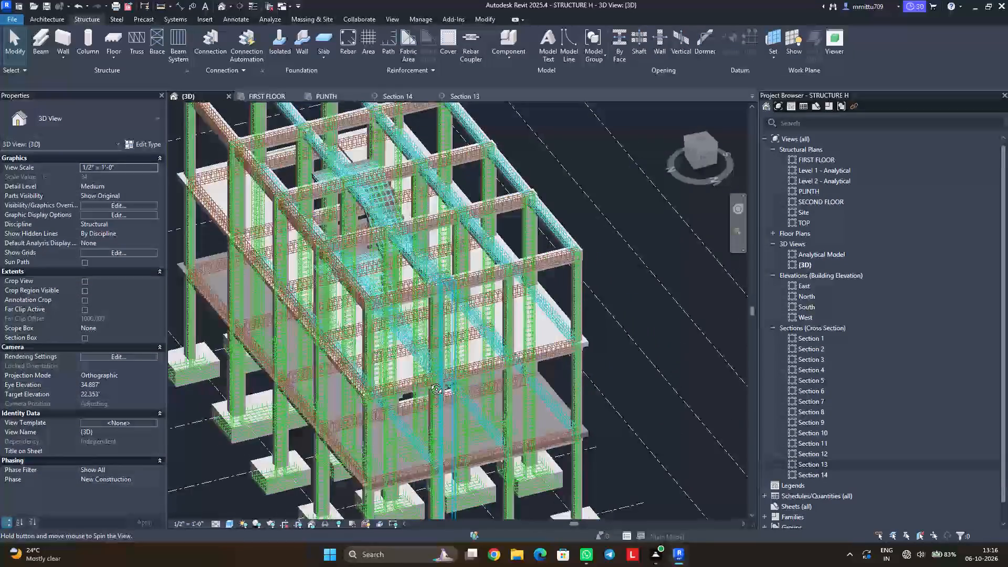
middle_click_drag(428, 381, 438, 396, "shift")
scroll(375, 357, "down", 1)
scroll(375, 357, "up", 5)
scroll(402, 380, "down", 1)
scroll(402, 380, "up", 4)
scroll(409, 390, "down", 2)
scroll(472, 467, "up", 1)
Examine close up where the beam and column reinforcement meets the slabs at the building's corner.
middle_click_drag(470, 461, 480, 425)
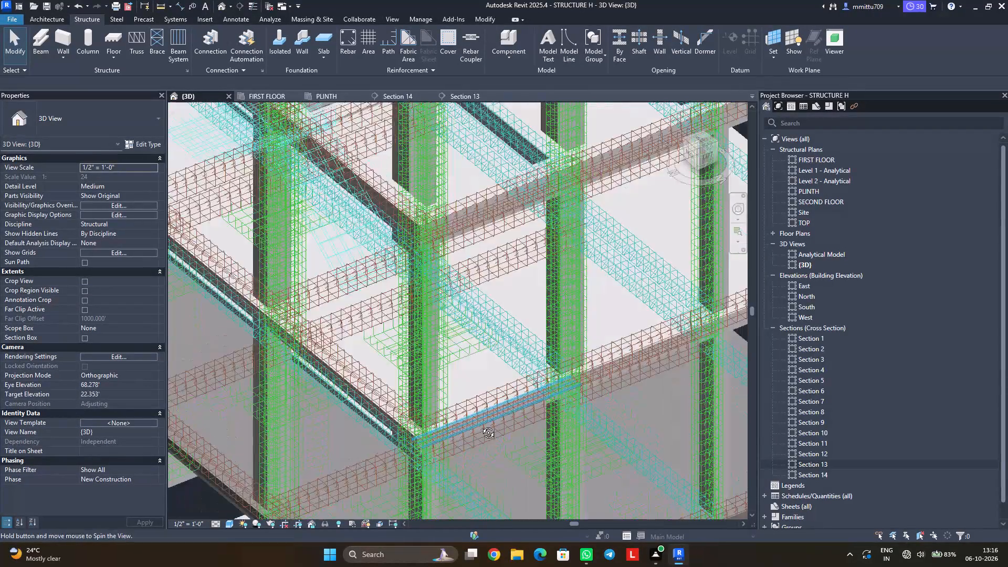
middle_click_drag(480, 425, 509, 385)
scroll(534, 323, "up", 4)
scroll(550, 334, "down", 1)
scroll(550, 334, "up", 5)
middle_click_drag(558, 348, 537, 361, "shift")
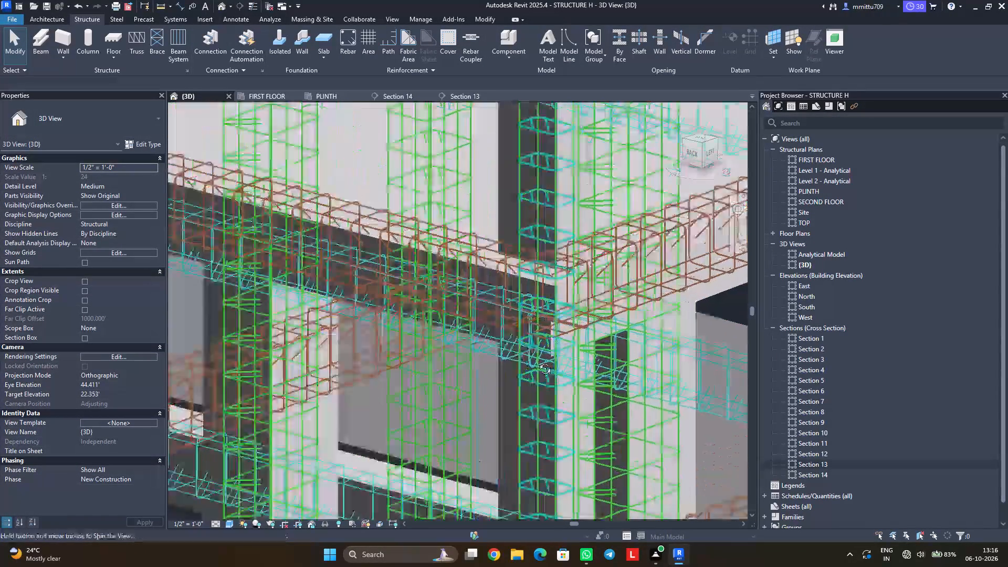
scroll(537, 361, "up", 1)
middle_click_drag(537, 361, 507, 385, "shift")
scroll(507, 385, "down", 1)
scroll(507, 385, "up", 1)
scroll(507, 385, "down", 2)
scroll(507, 385, "up", 1)
scroll(507, 385, "down", 4)
scroll(507, 385, "up", 1)
scroll(507, 385, "down", 1)
scroll(507, 385, "up", 1)
scroll(507, 385, "down", 1)
scroll(507, 385, "up", 1)
scroll(507, 385, "down", 4)
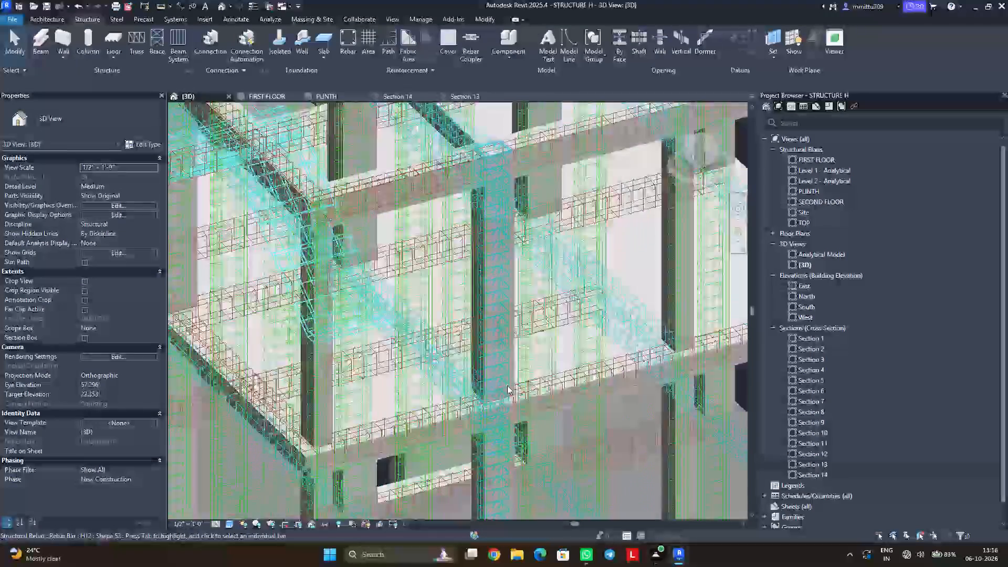
scroll(507, 385, "down", 8)
Examine the whole reinforced frame from the side, front and underside, comparing the slabs and stair bays at each level.
middle_click_drag(549, 424, 555, 358, "shift")
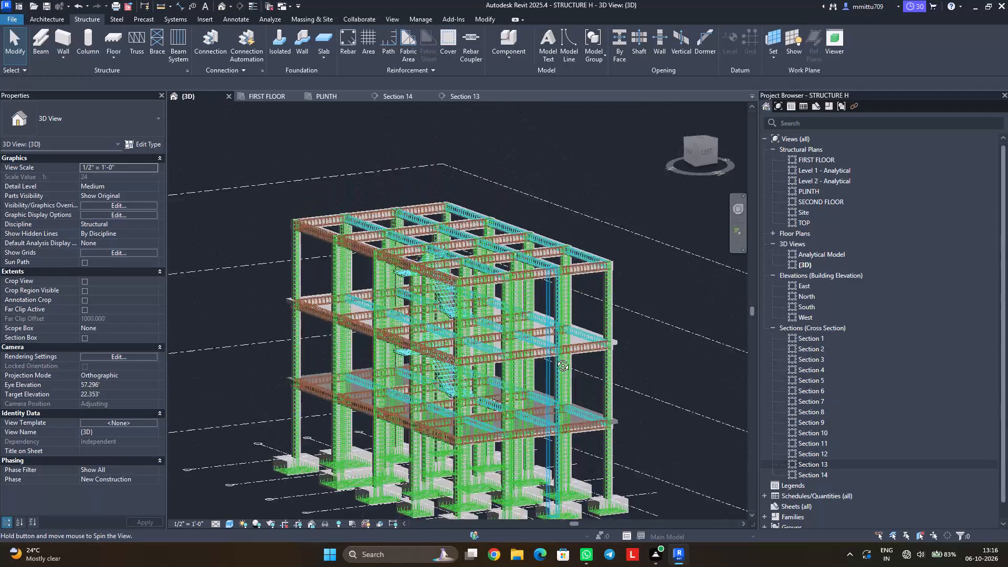
middle_click_drag(555, 358, 483, 331, "shift")
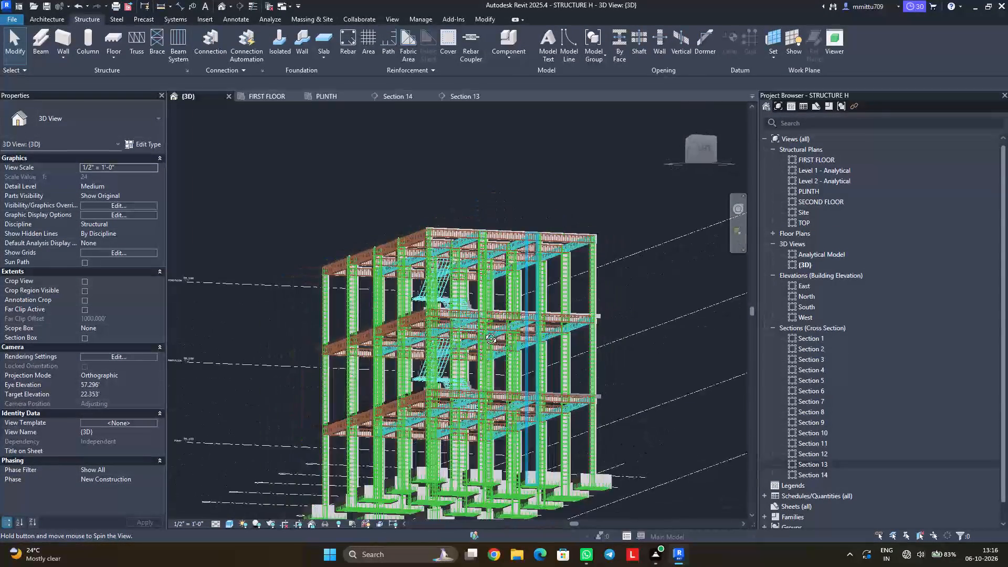
middle_click_drag(483, 331, 290, 364, "shift")
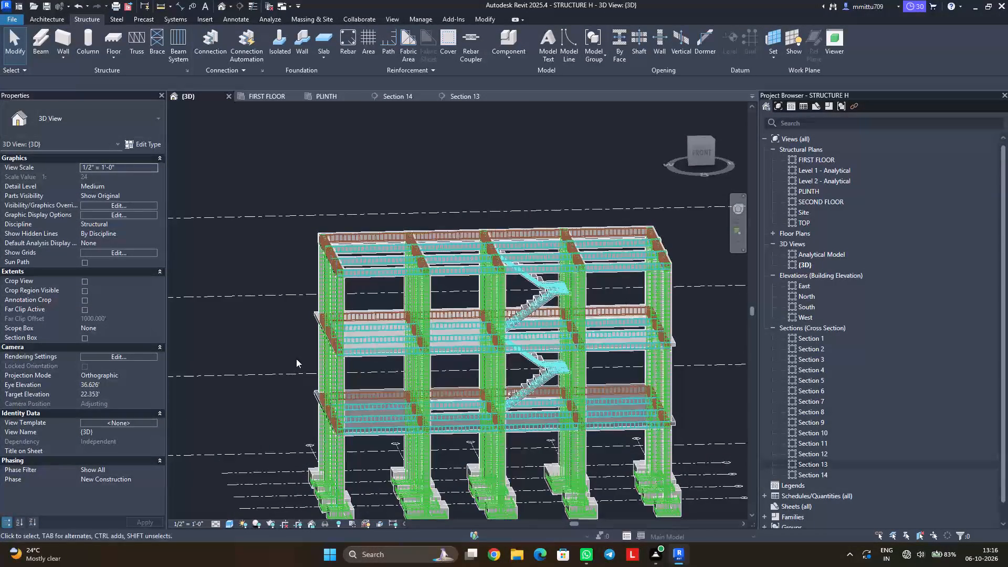
key("ctrl+z")
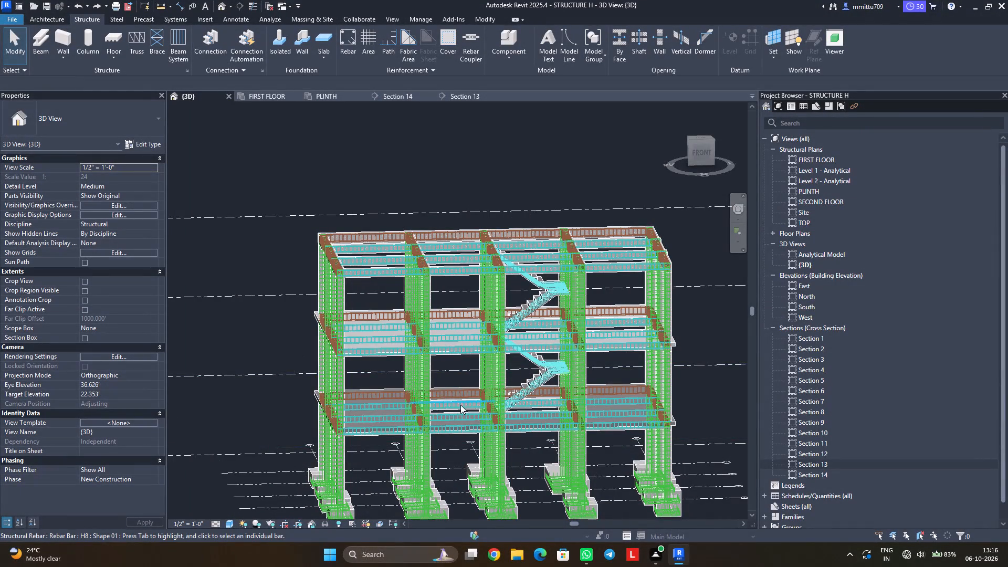
middle_click_drag(460, 403, 487, 247, "shift")
middle_click_drag(474, 300, 436, 293, "shift")
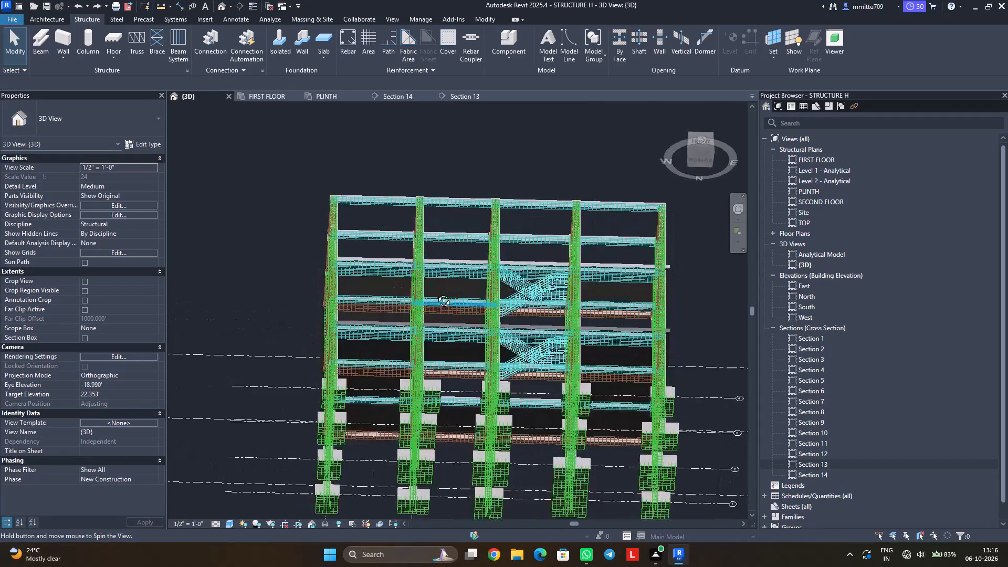
middle_click_drag(436, 293, 492, 241, "shift")
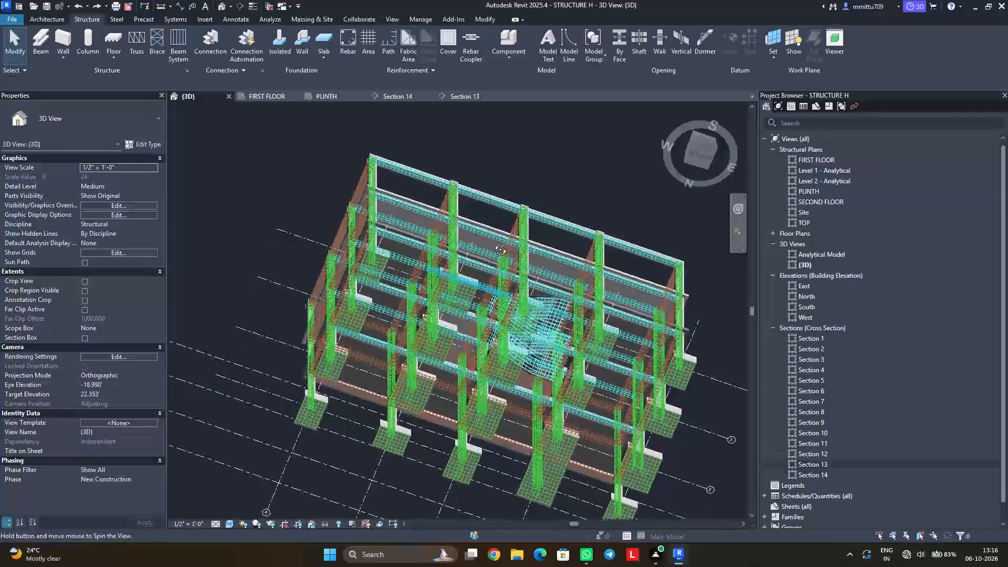
middle_click_drag(492, 241, 375, 534, "shift")
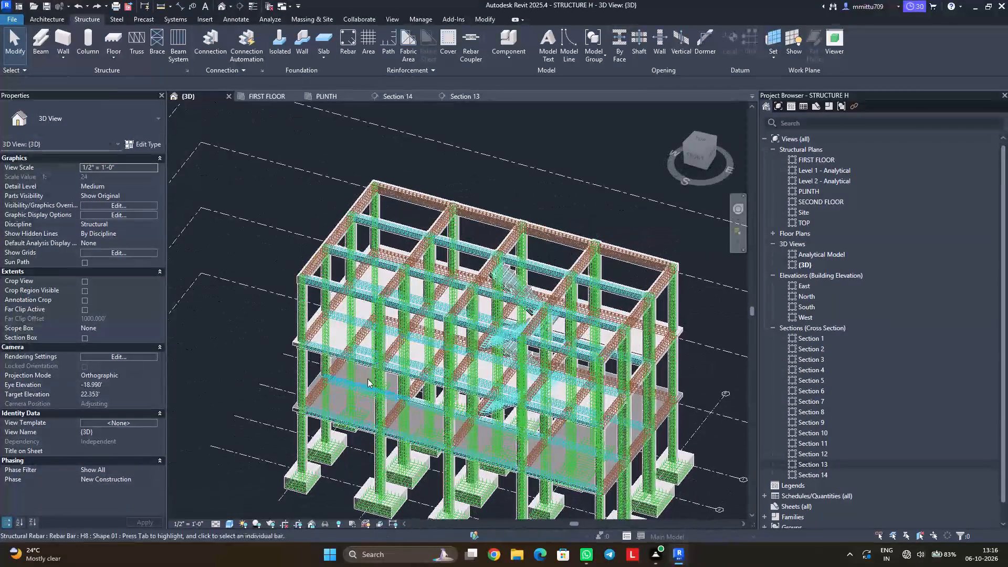
Select the FIRST FLOOR slab at its projecting corner beside the corner column in the 3D view.
key("Tab")
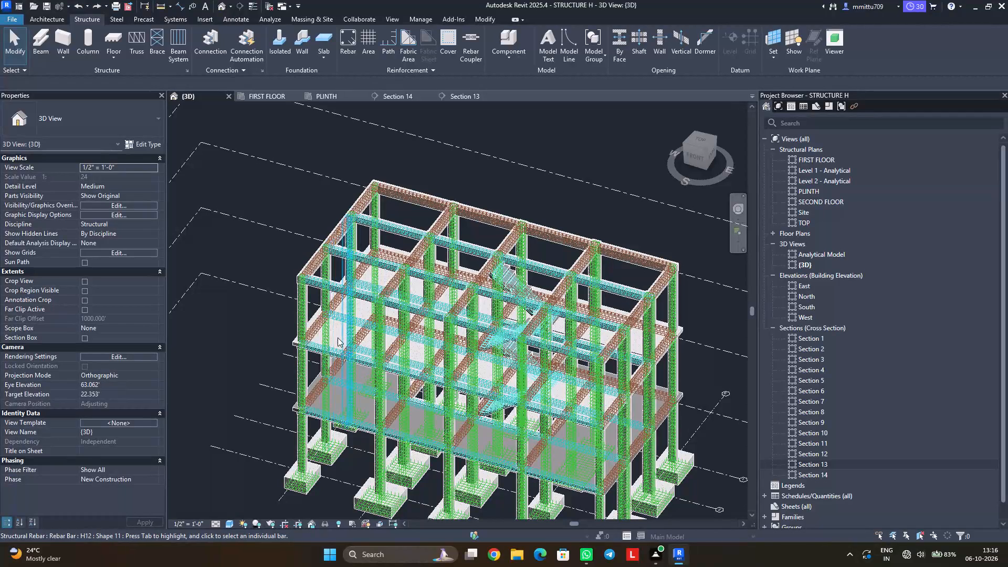
key("Tab")
key("Tab")
key("Tab")
key("Tab")
key("Tab")
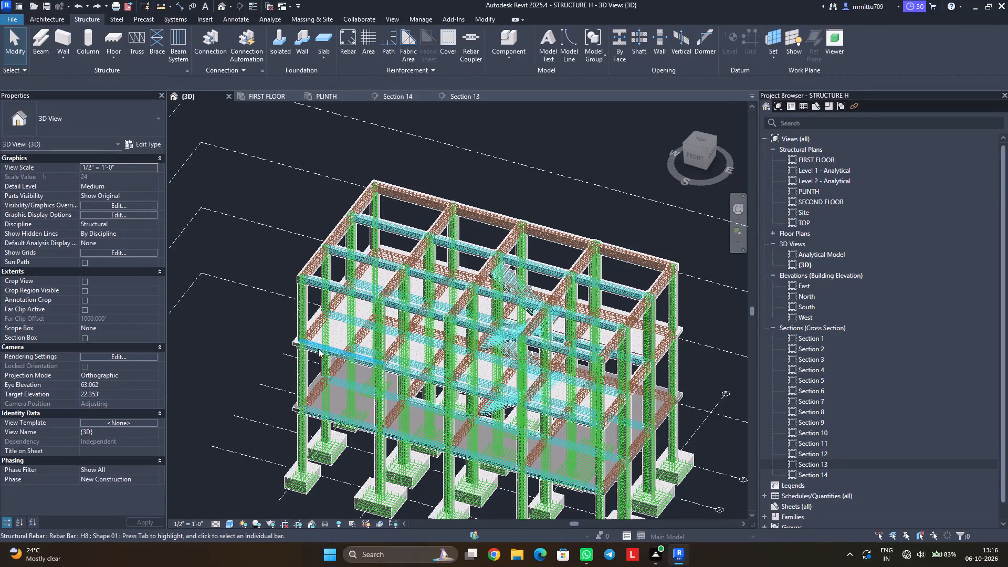
key("Tab")
key("Tab")
key("Tab")
key("Tab")
key("Tab")
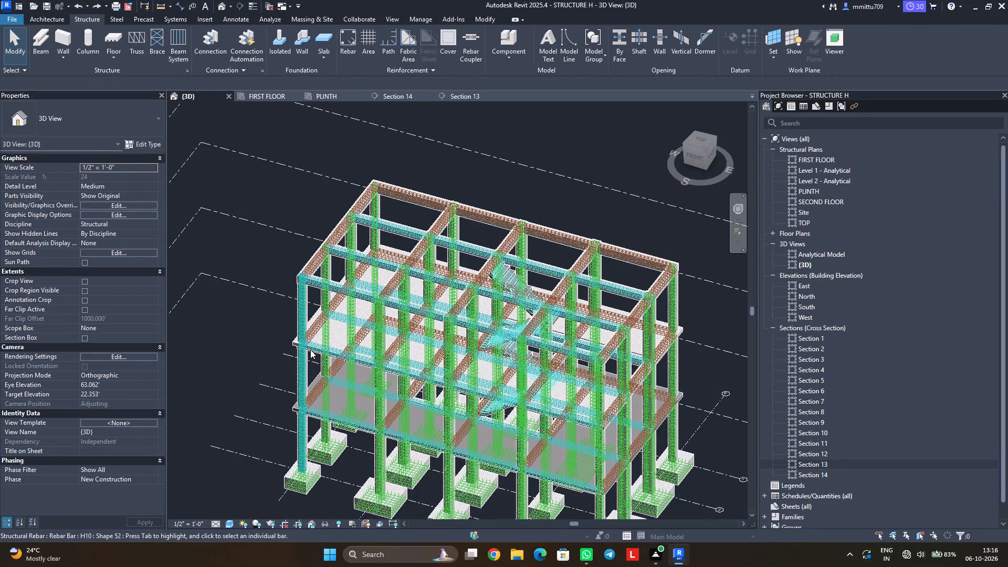
key("Tab")
key("Tab")
key("Tab")
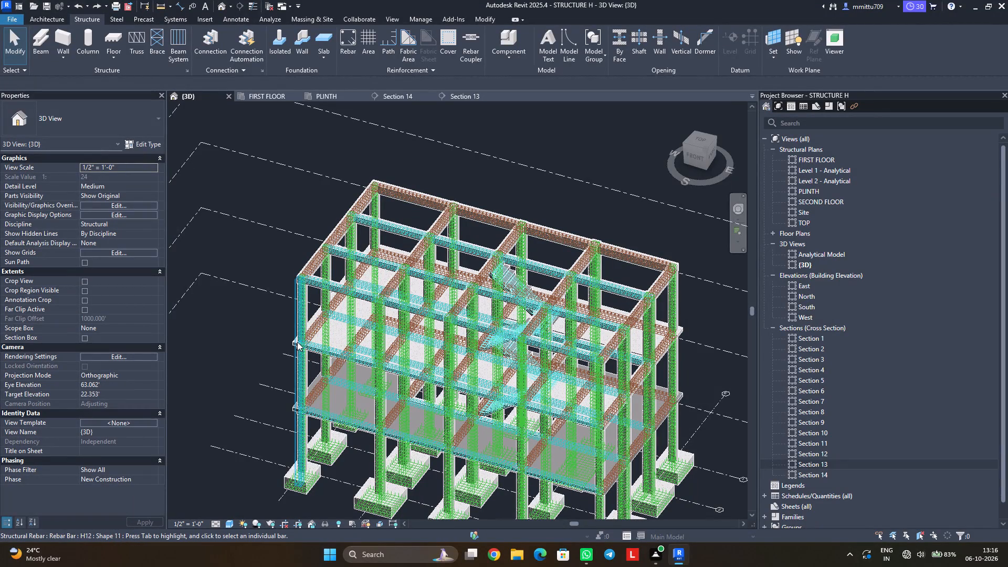
key("Tab")
key("Tab")
key("Tab")
key("Tab")
key("Tab")
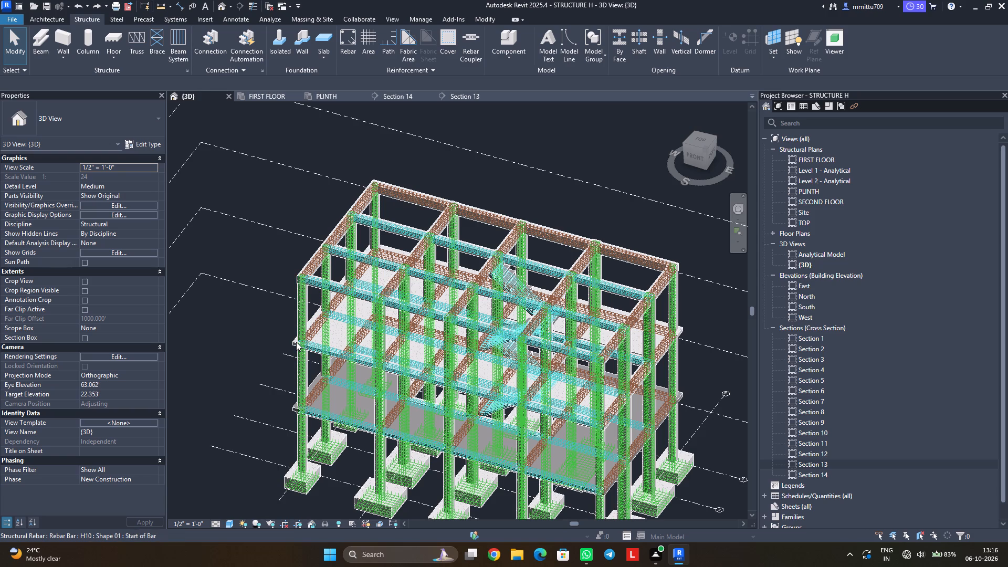
key("Tab")
scroll(328, 337, "up", 7)
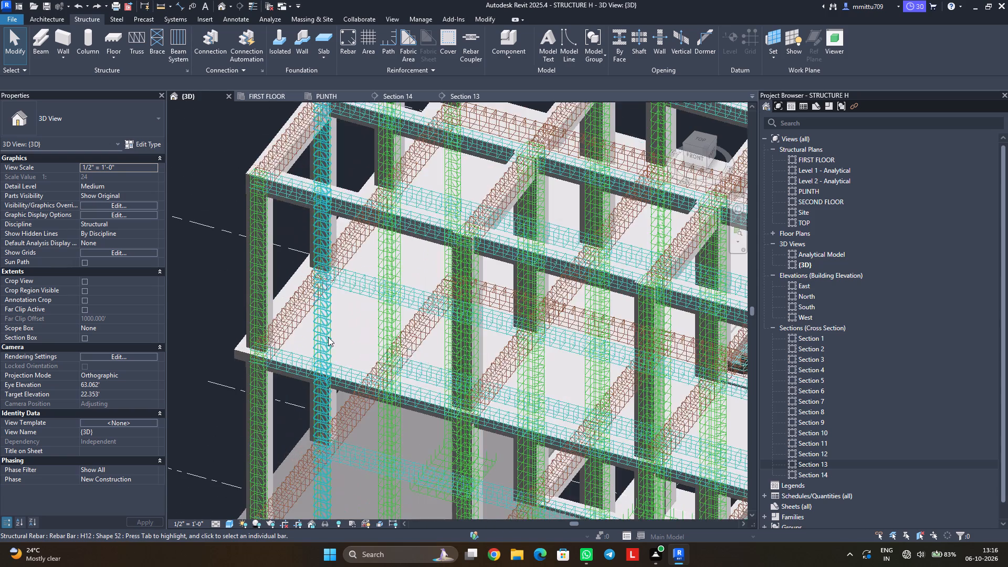
scroll(328, 337, "down", 1)
scroll(328, 337, "up", 5)
middle_click_drag(302, 367, 528, 315)
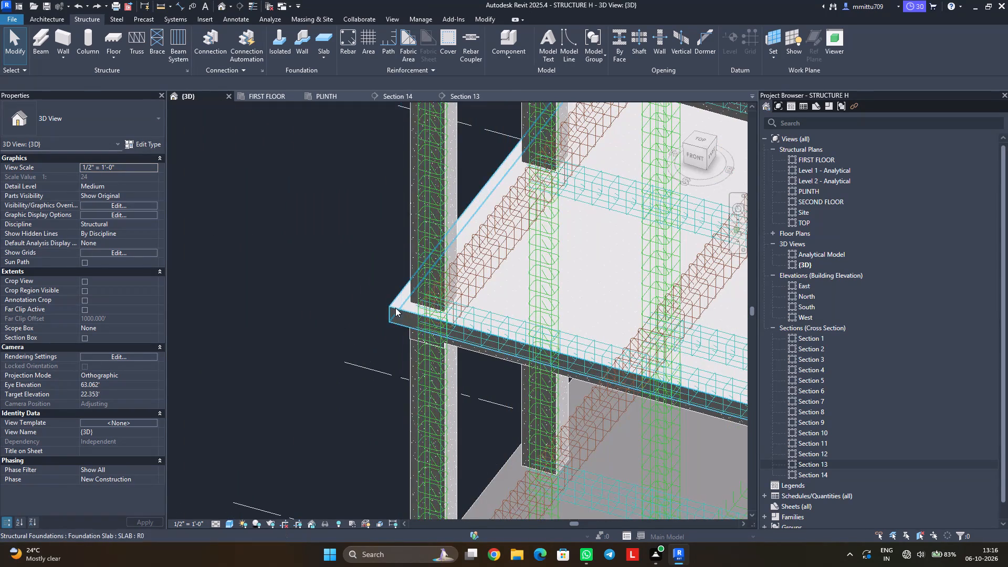
left_click(395, 308)
Examine the extent of the selected FIRST FLOOR slab and its opening around the stairs.
scroll(414, 342, "up", 1)
scroll(414, 342, "down", 4)
scroll(414, 342, "up", 1)
scroll(414, 342, "down", 4)
scroll(434, 360, "up", 2)
scroll(458, 369, "down", 1)
scroll(458, 369, "up", 2)
scroll(458, 369, "down", 5)
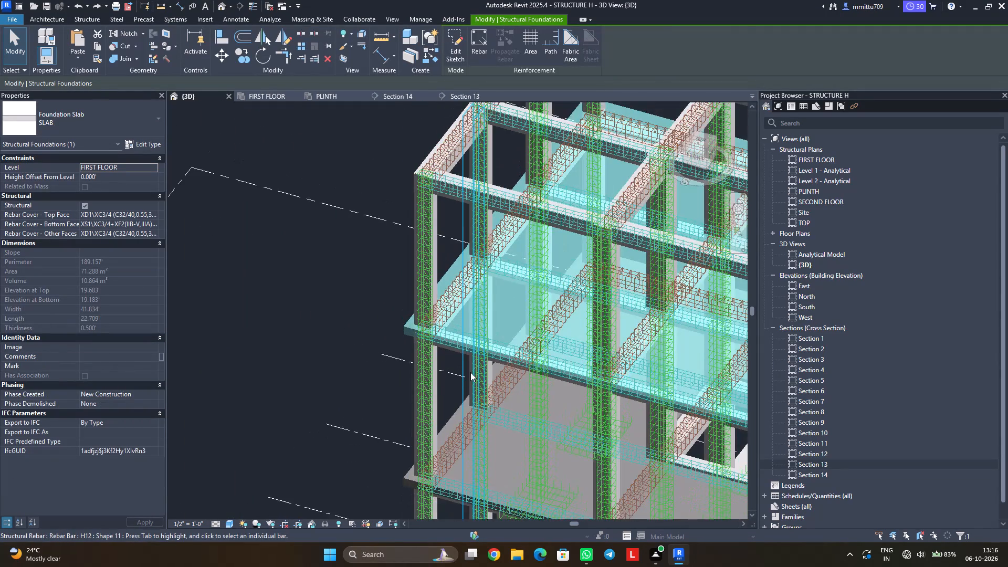
scroll(470, 372, "down", 2)
middle_click_drag(589, 405, 461, 365)
scroll(472, 389, "down", 2)
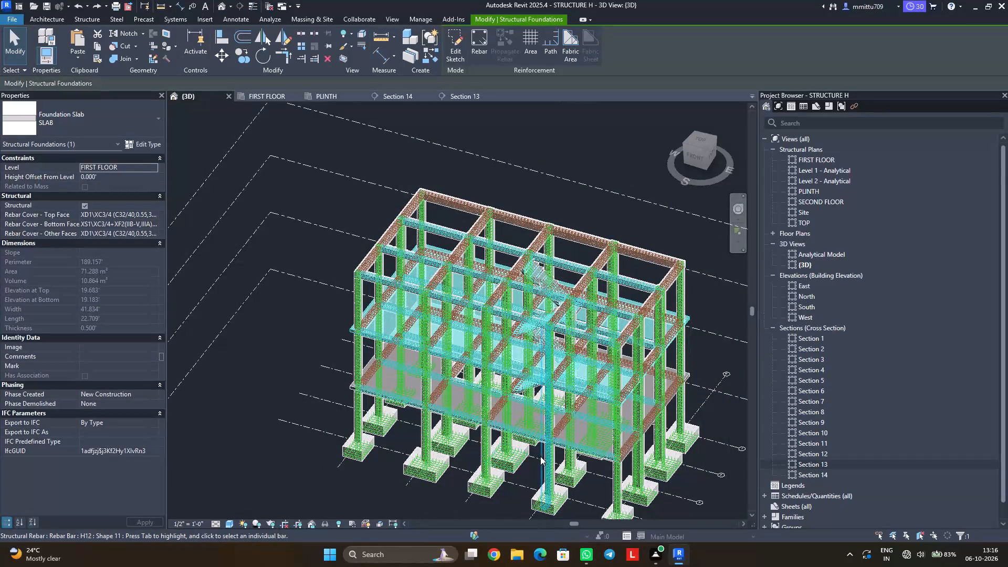
middle_click_drag(540, 457, 612, 390)
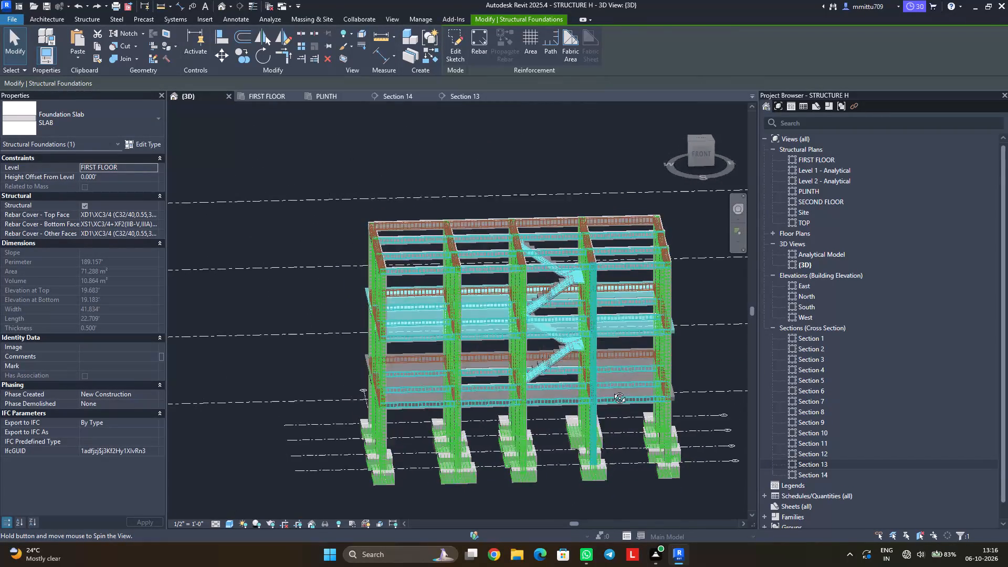
middle_click_drag(612, 390, 550, 387)
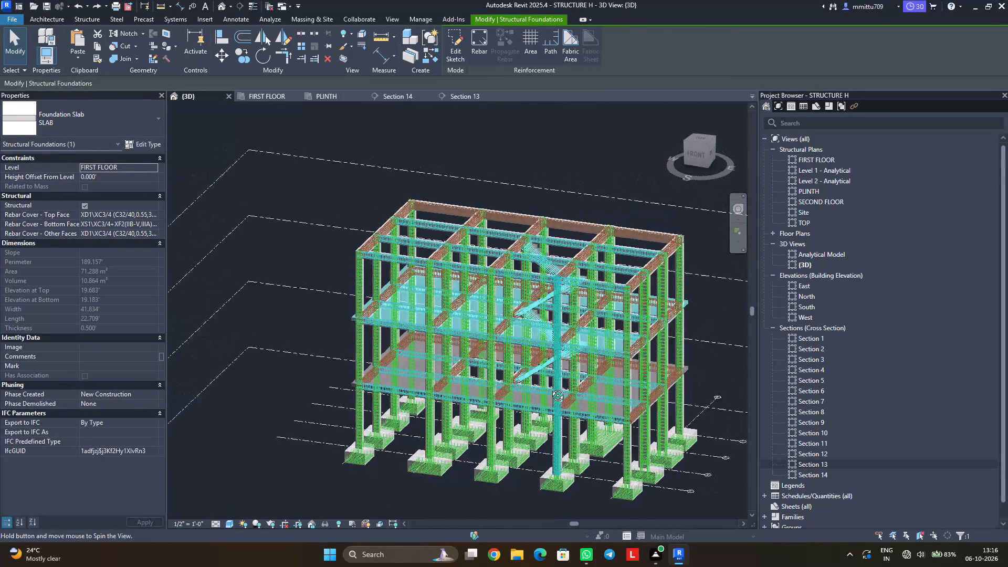
middle_click_drag(550, 387, 591, 423)
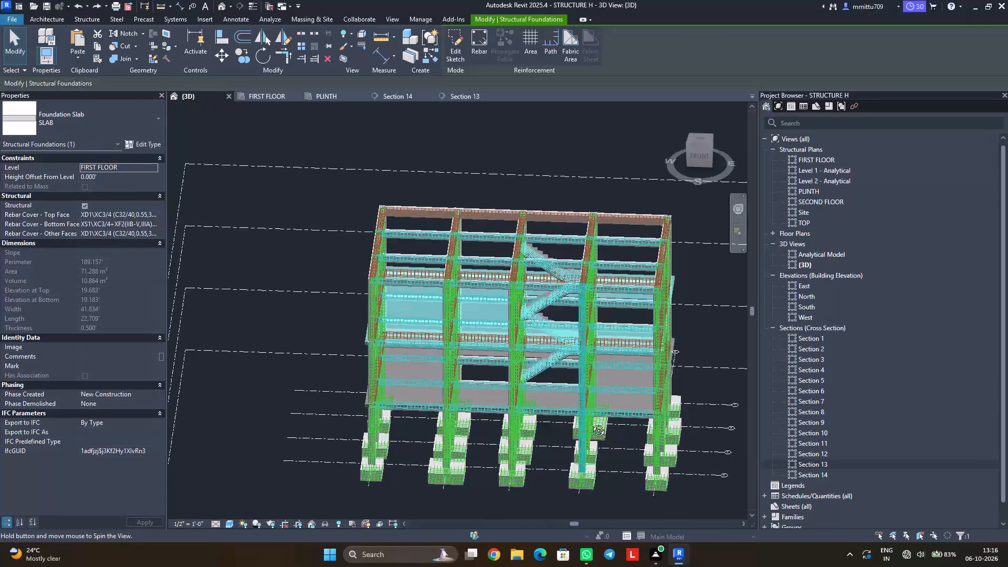
middle_click_drag(591, 423, 590, 408)
Undo finishing the FIRST FLOOR slab and drawing its rectangular stair opening, returning to the boundary sketch.
key("ctrl+z")
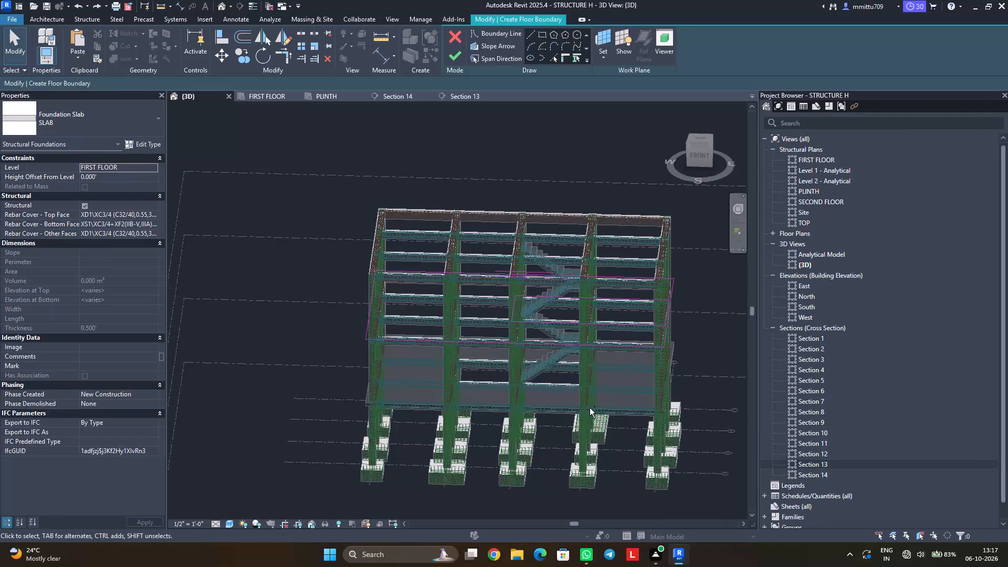
key("ctrl+z")
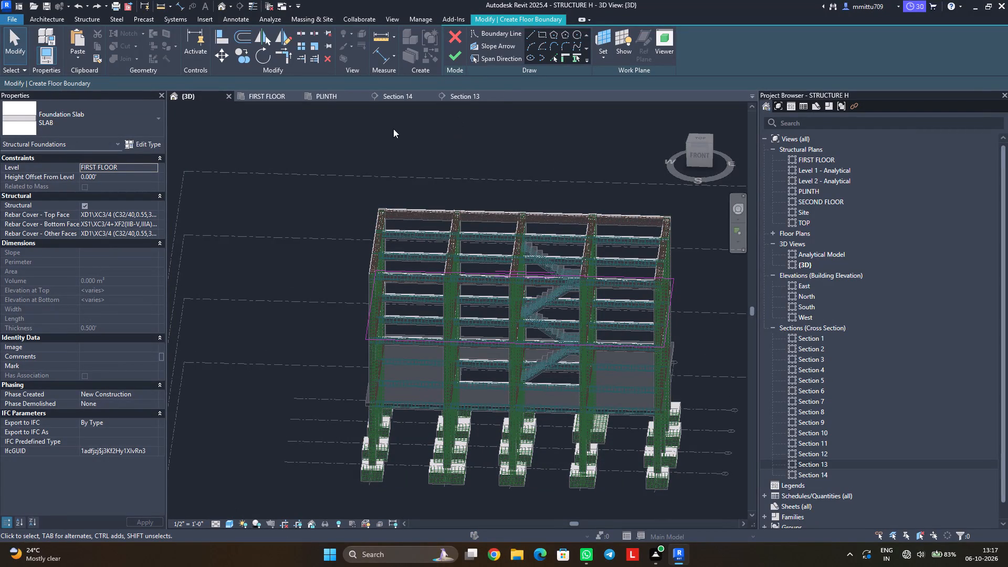
On the FIRST FLOOR plan, sketch a rectangular opening two bays wide and one bay deep around the stairs, between the outer corners of its columns.
left_click(331, 91)
left_click(280, 94)
scroll(365, 267, "down", 3)
scroll(371, 277, "up", 1)
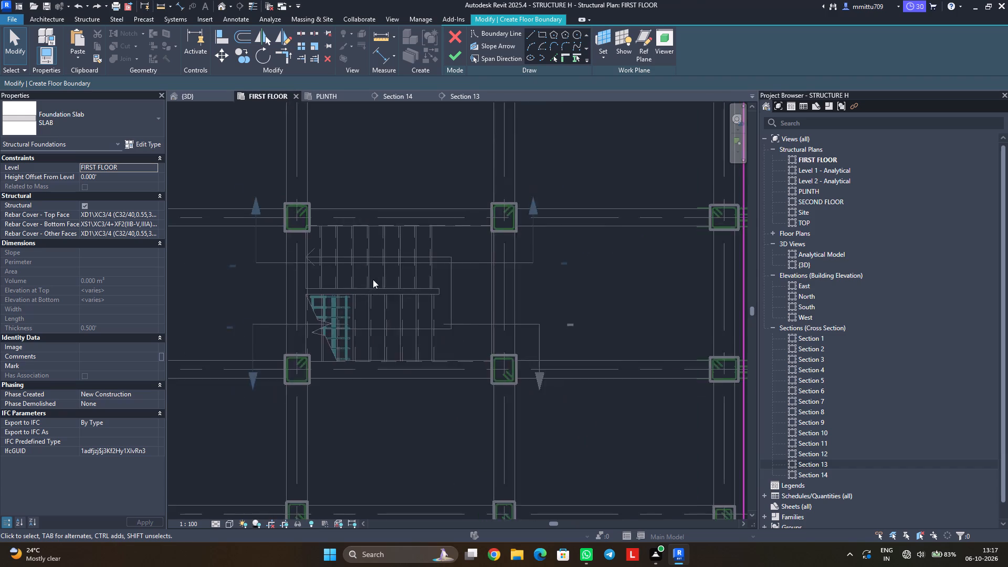
scroll(373, 280, "down", 3)
scroll(375, 289, "up", 2)
scroll(375, 289, "down", 4)
scroll(375, 289, "up", 1)
scroll(375, 289, "down", 1)
scroll(375, 289, "up", 1)
scroll(375, 289, "down", 2)
middle_click_drag(376, 289, 512, 319)
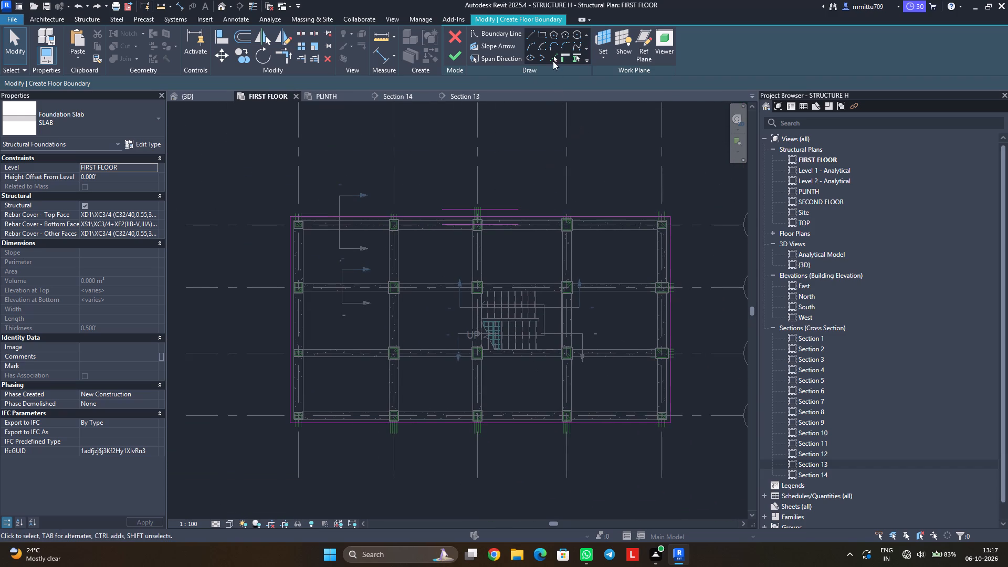
left_click(541, 34)
scroll(401, 302, "up", 2)
scroll(406, 290, "down", 2)
scroll(406, 290, "up", 1)
scroll(406, 290, "down", 1)
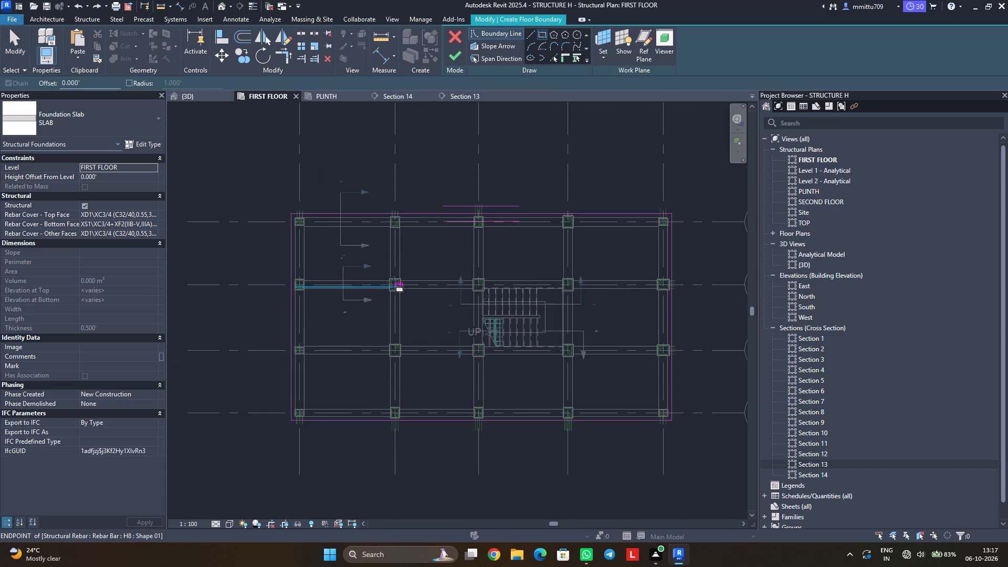
scroll(374, 289, "up", 6)
scroll(374, 289, "down", 1)
scroll(374, 289, "up", 2)
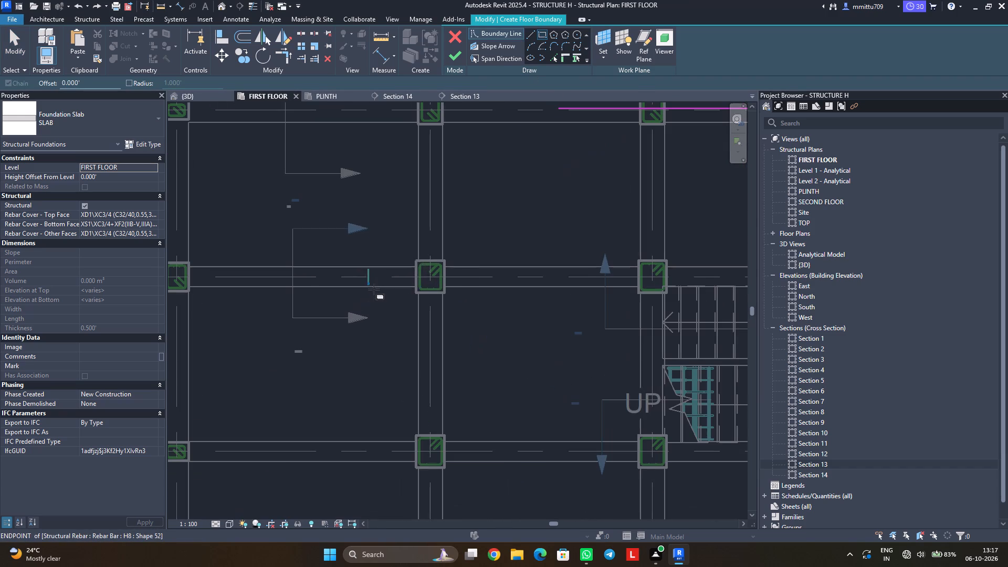
left_click(415, 260)
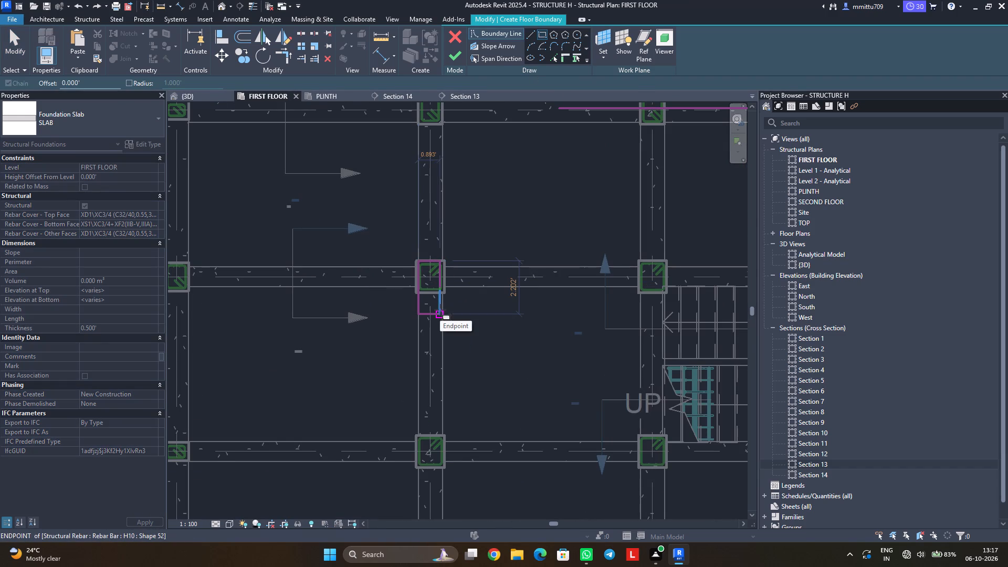
key("Escape")
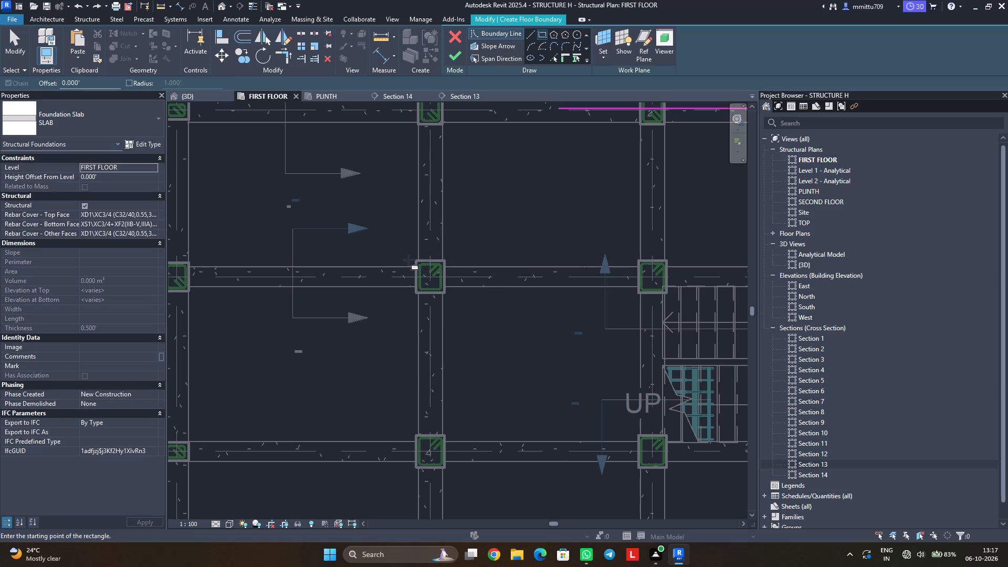
scroll(415, 259, "up", 3)
scroll(415, 259, "down", 1)
scroll(415, 259, "up", 5)
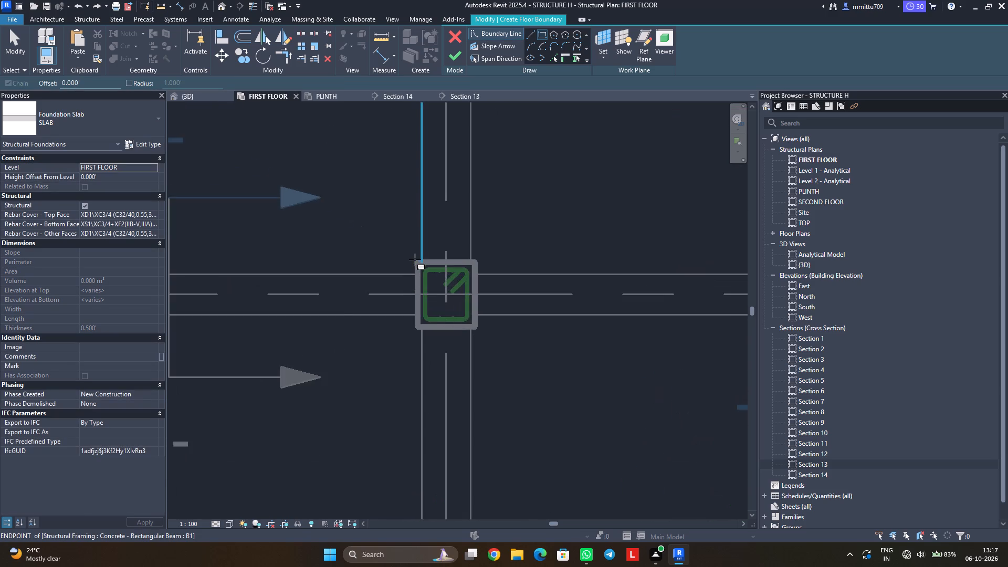
scroll(415, 259, "up", 3)
left_click(423, 262)
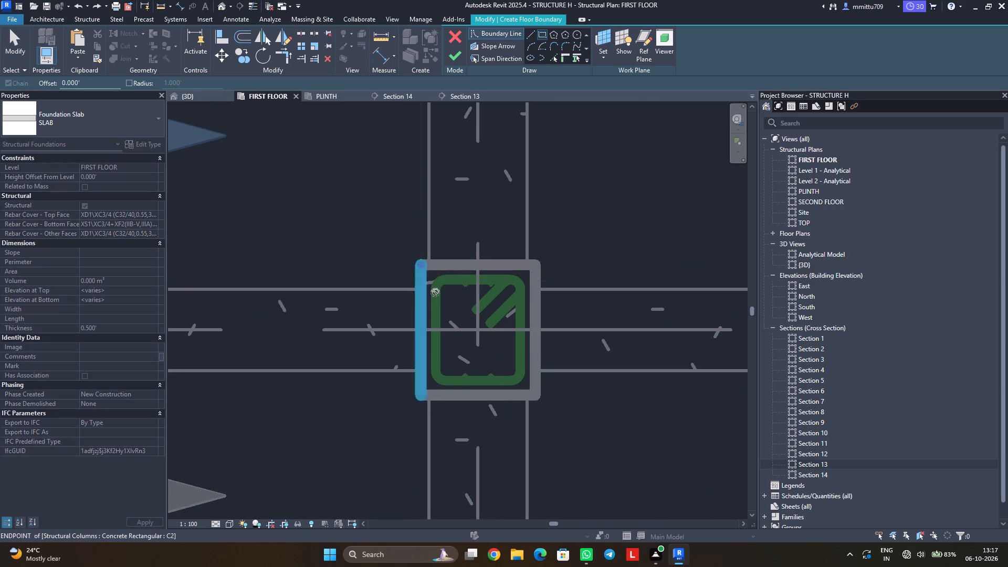
scroll(597, 458, "down", 9)
scroll(601, 459, "up", 1)
middle_click_drag(613, 461, 455, 265)
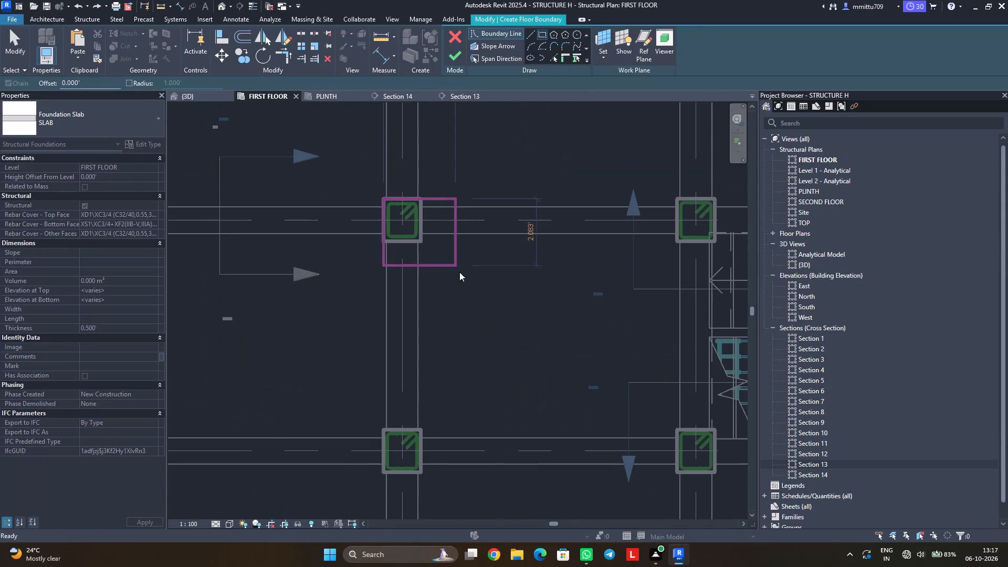
middle_click_drag(607, 433, 448, 264)
middle_click_drag(642, 299, 385, 282)
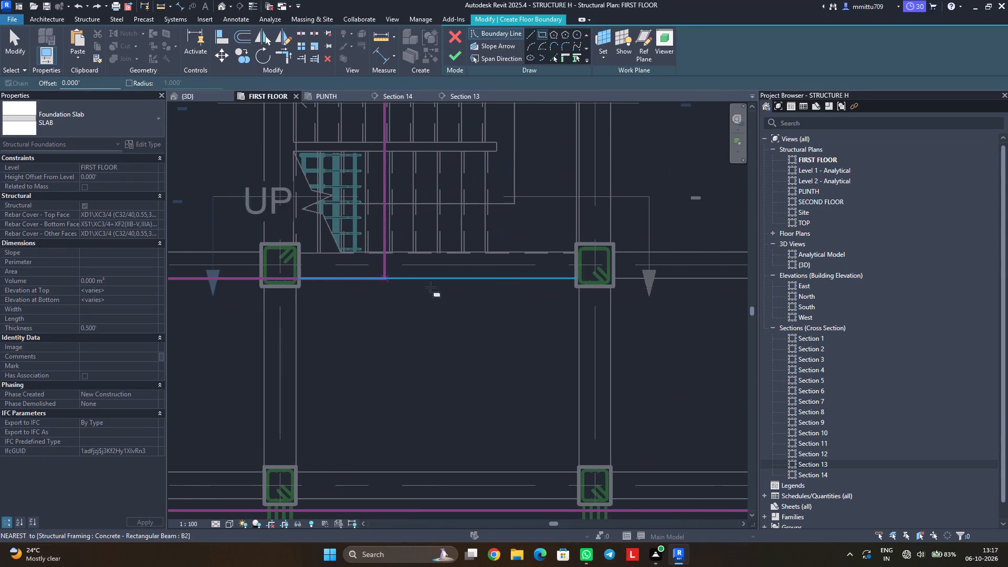
left_click(616, 286)
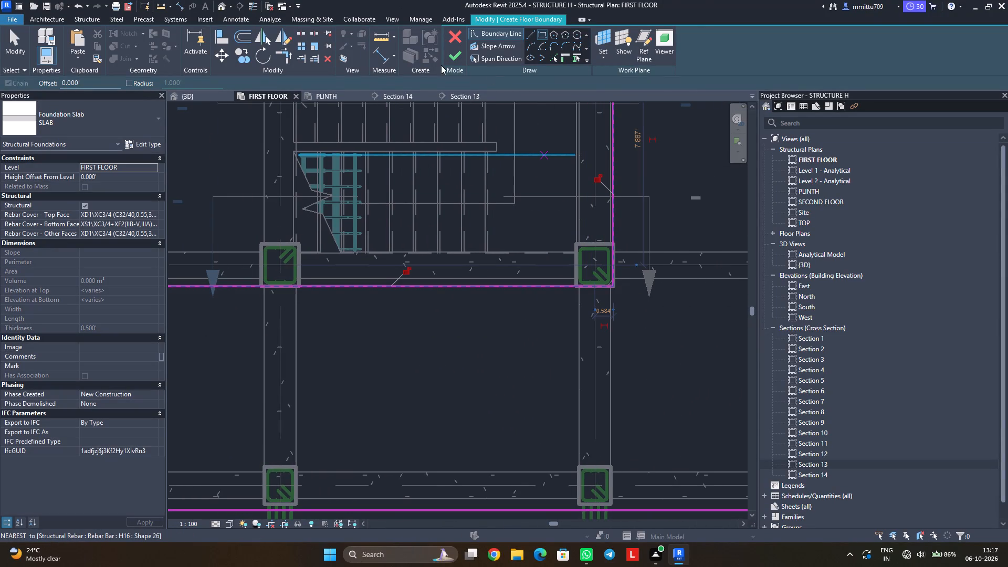
Finish the FIRST FLOOR foundation slab sketch and clear the selection.
left_click(451, 56)
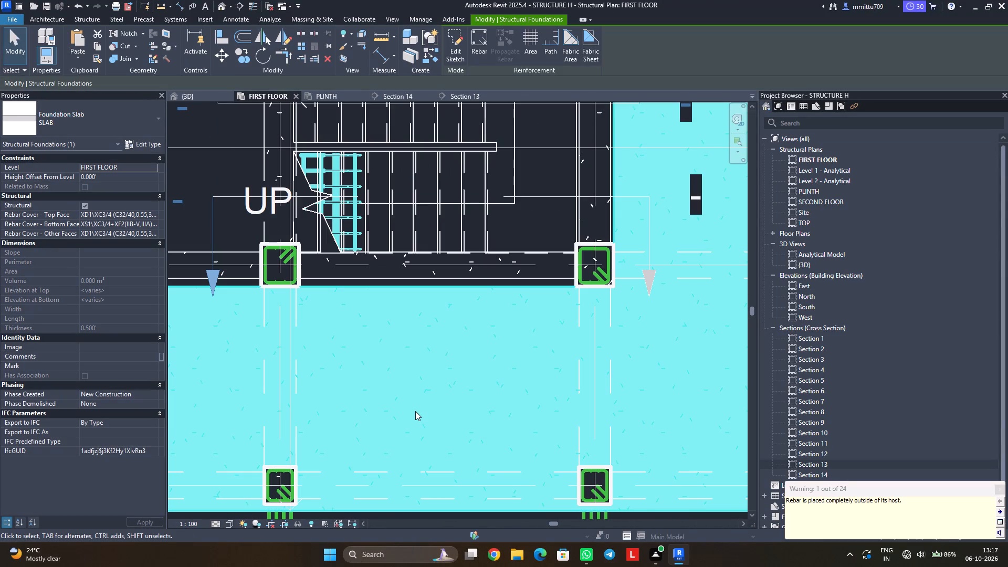
key("Escape")
key("Escape")
key("Escape")
Examine the FIRST FLOOR and PLINTH slabs in 3D, comparing their stair openings and their surfaces around the beams and columns.
left_click(205, 92)
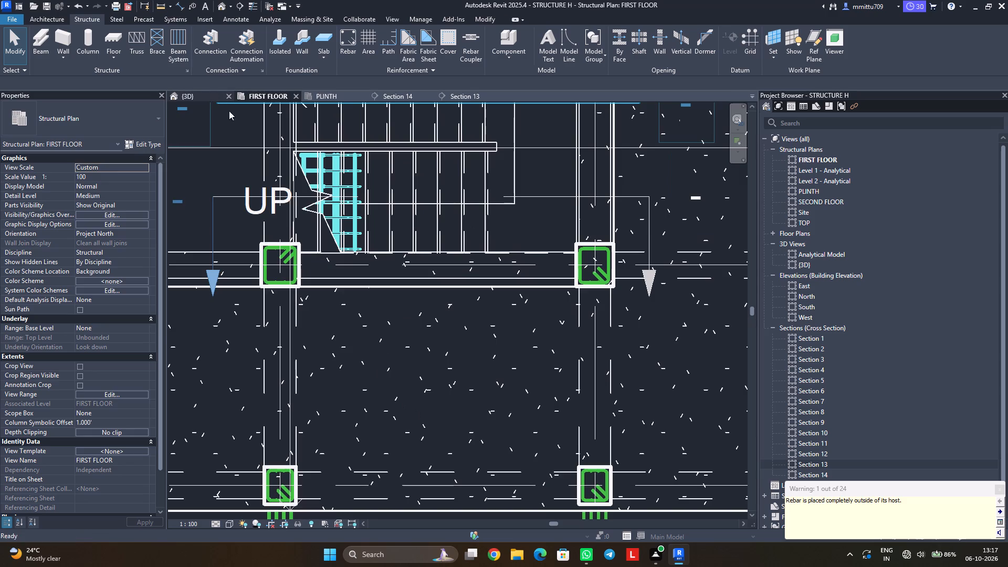
left_click(247, 336)
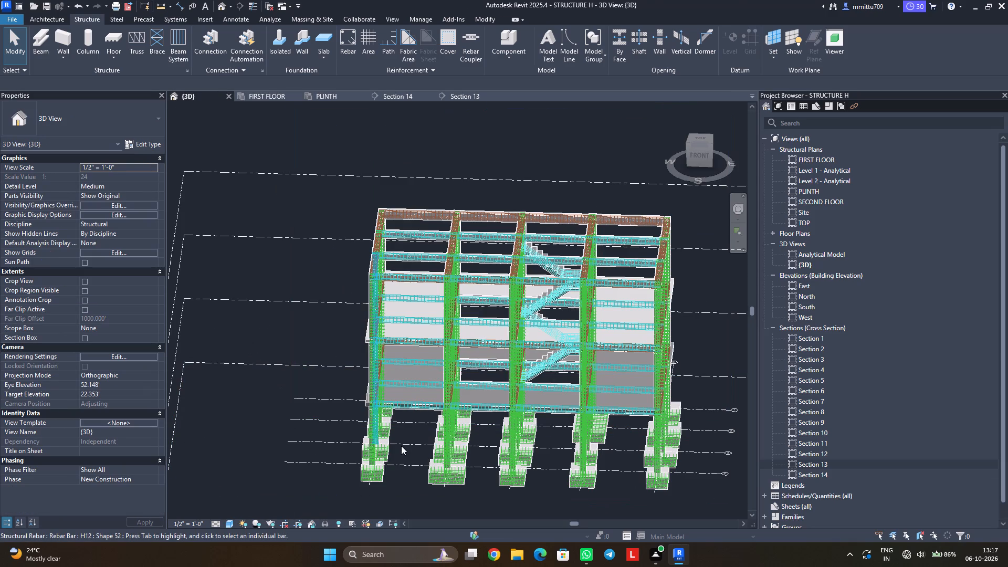
middle_click_drag(401, 442, 459, 437, "shift")
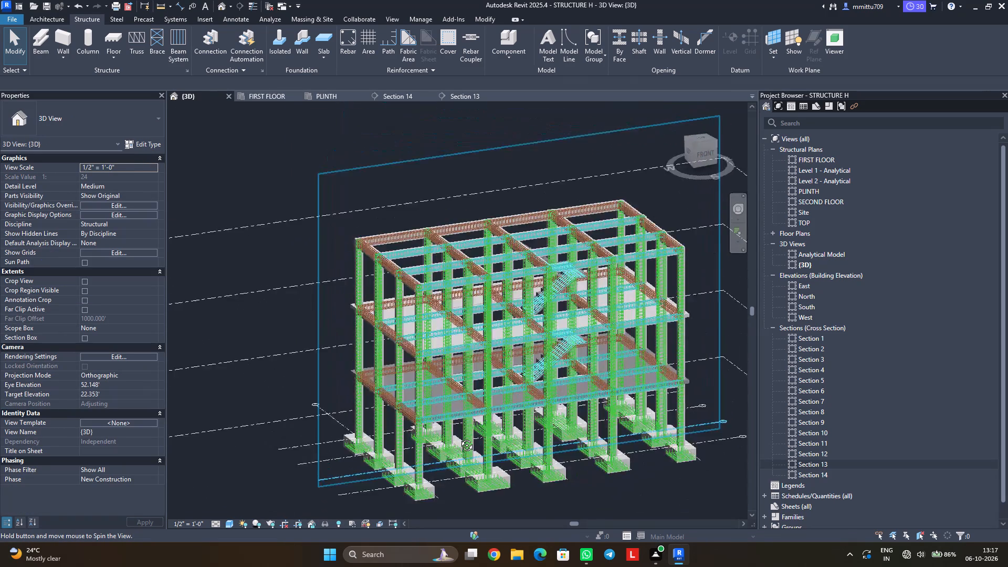
middle_click_drag(459, 437, 441, 464, "shift")
scroll(455, 397, "up", 1, "shift")
middle_click_drag(449, 388, 432, 343, "shift")
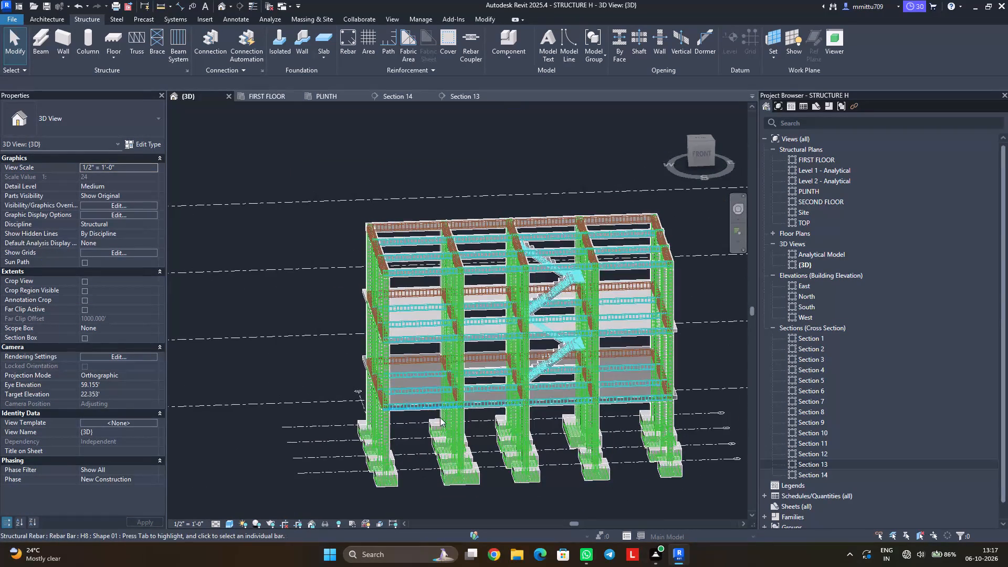
scroll(424, 400, "up", 3)
scroll(424, 400, "down", 2)
scroll(424, 400, "up", 4)
scroll(427, 395, "down", 1)
scroll(427, 395, "up", 6)
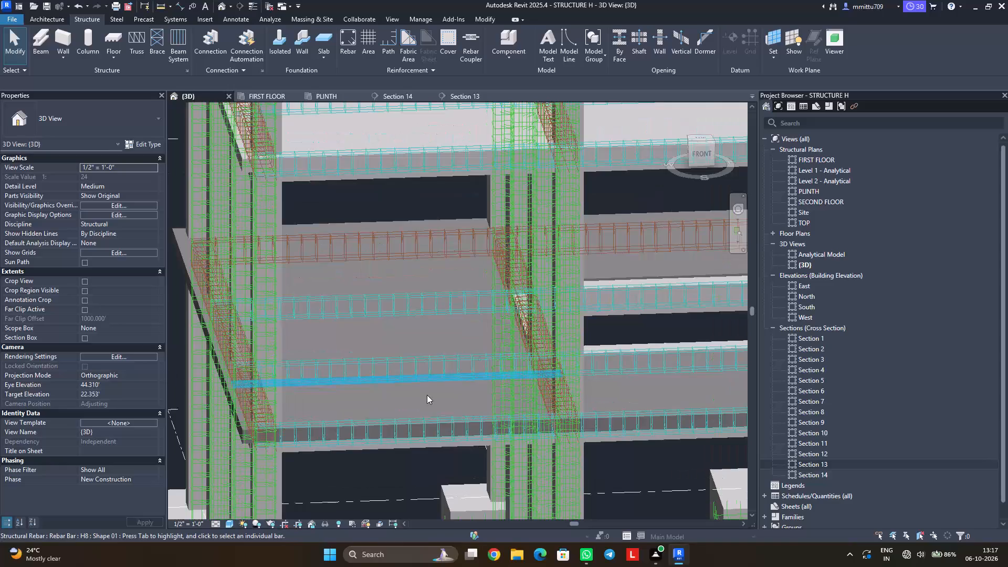
middle_click_drag(396, 432, 388, 359, "shift")
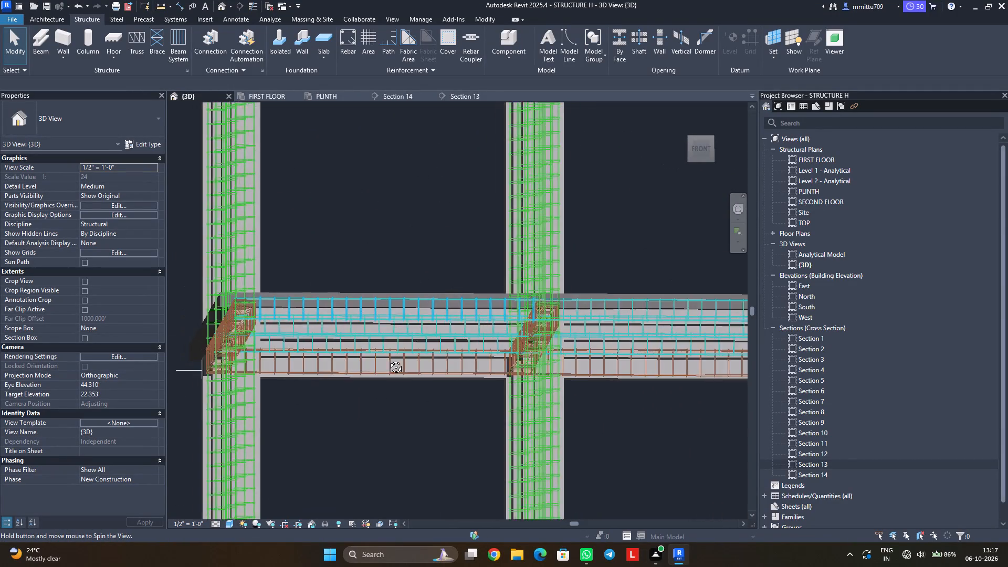
middle_click_drag(388, 359, 377, 372, "shift")
middle_click_drag(379, 322, 386, 401)
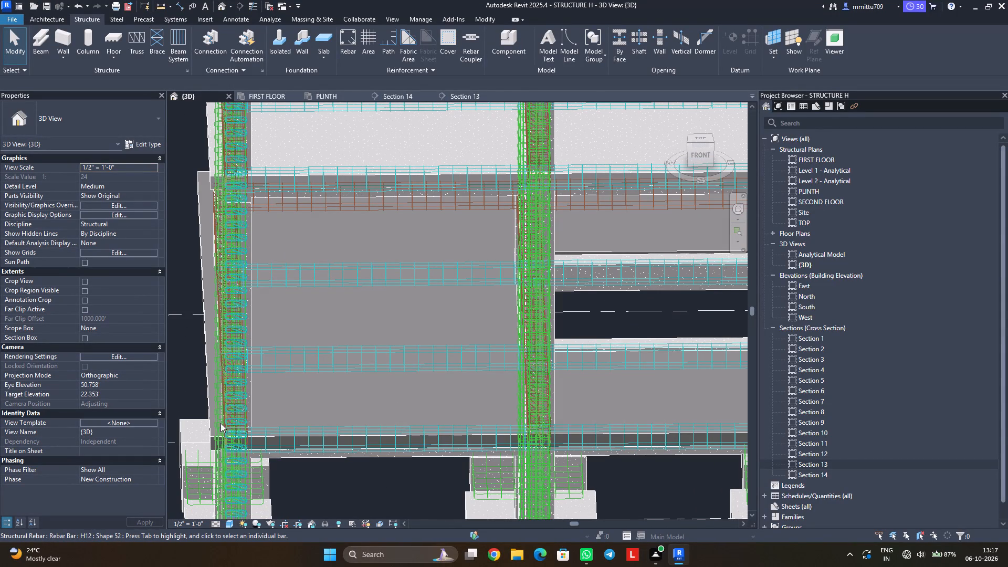
Assign the Concrete material to the structure layer of the PLINTH slab's FLOOR type.
left_click(207, 400)
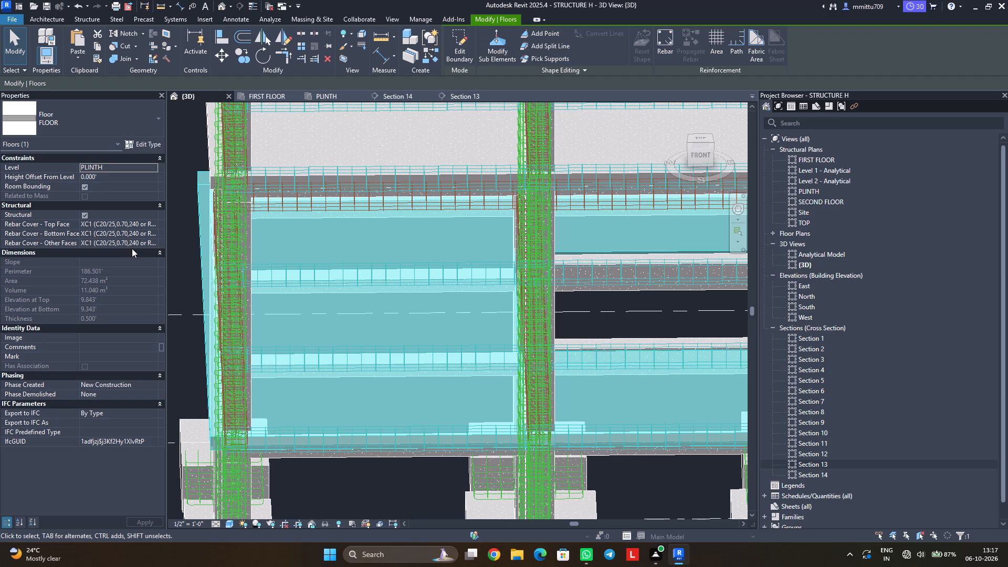
left_click(154, 148)
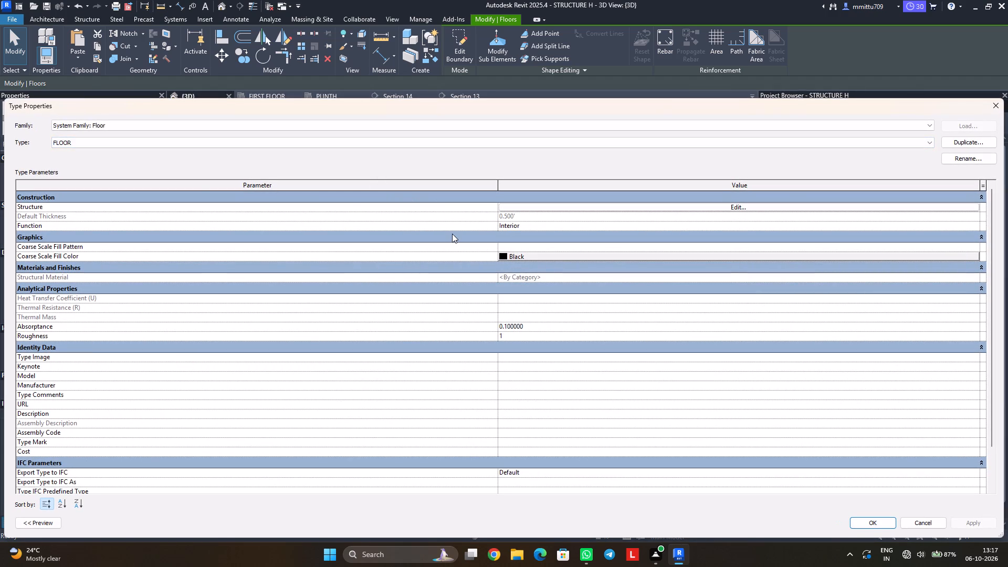
left_click(734, 206)
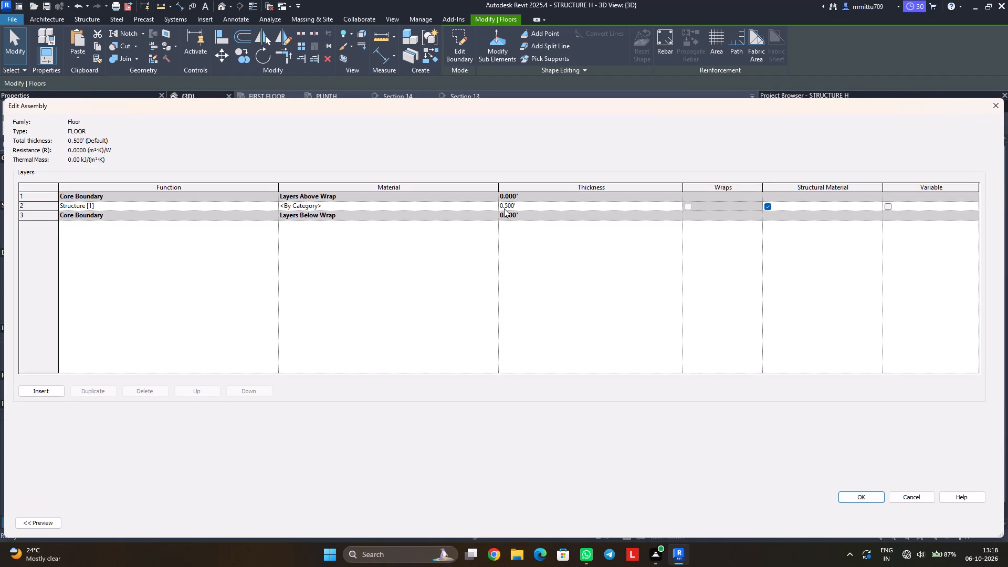
left_click(494, 206)
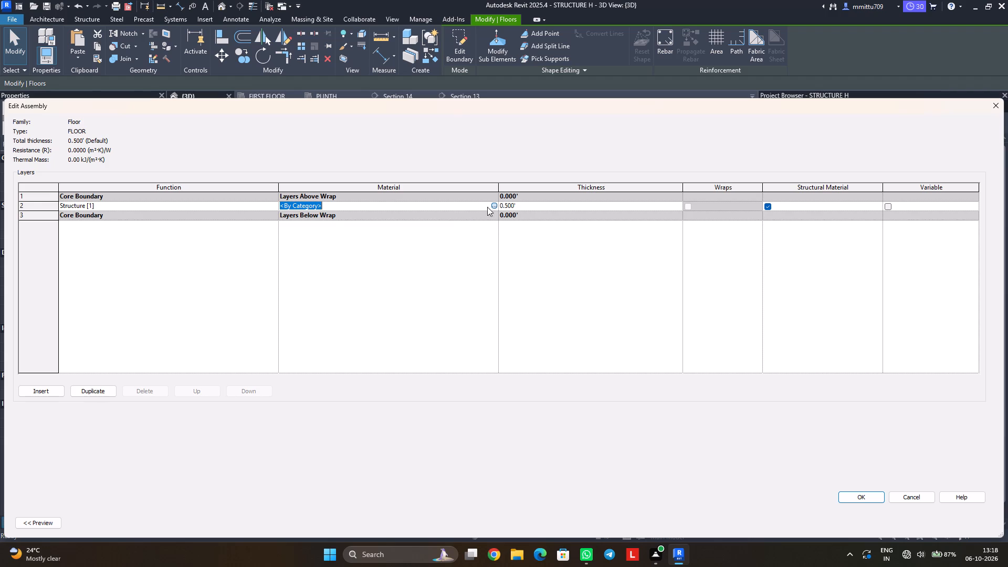
scroll(412, 273, "down", 3)
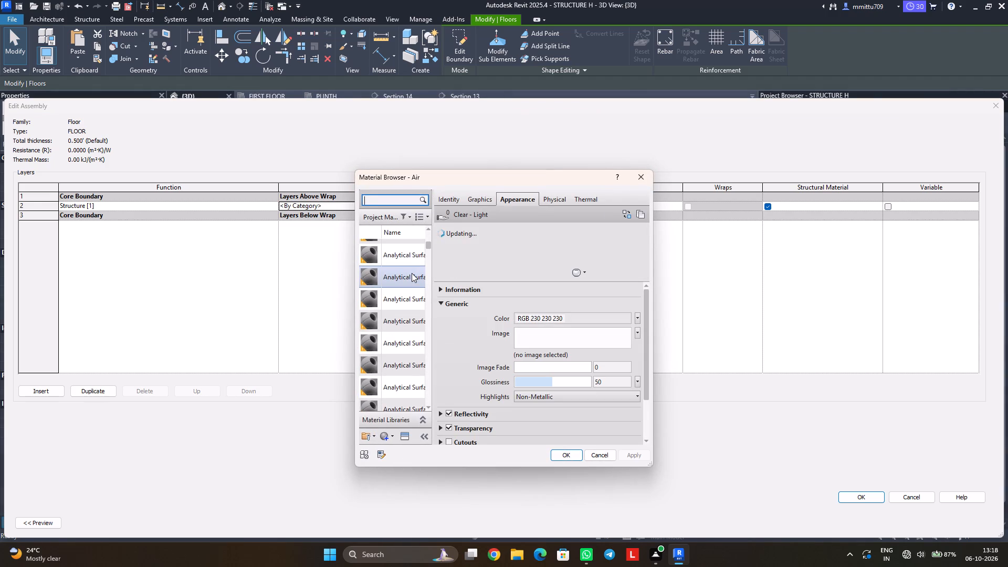
left_click(458, 196)
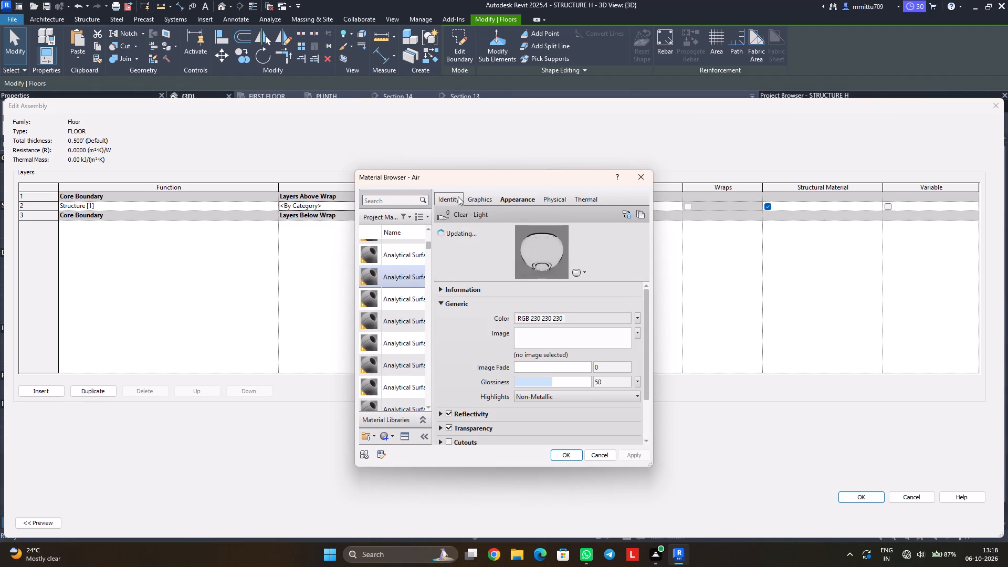
scroll(405, 297, "down", 5)
scroll(404, 298, "up", 1)
scroll(404, 298, "down", 3)
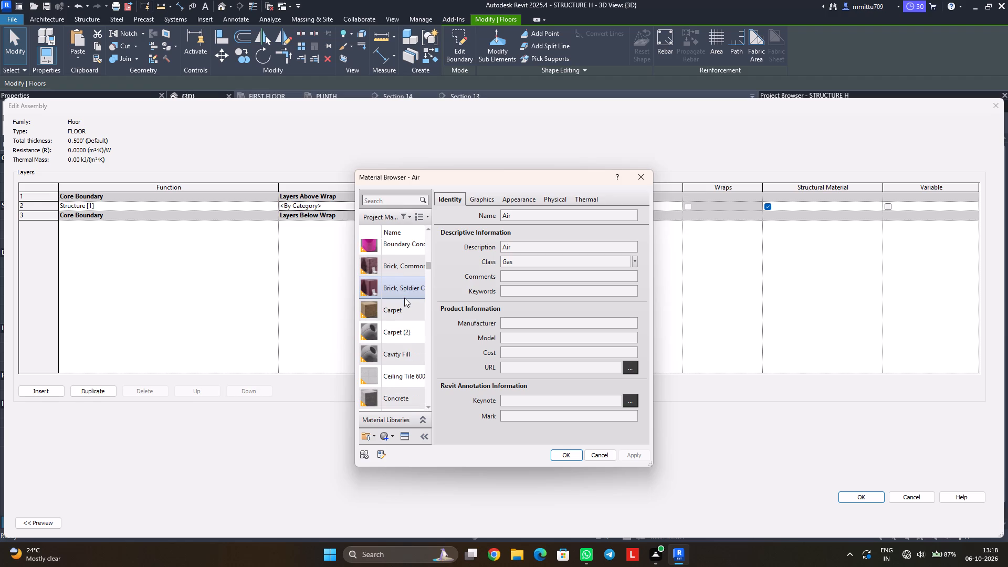
scroll(404, 298, "down", 1)
left_click(402, 332)
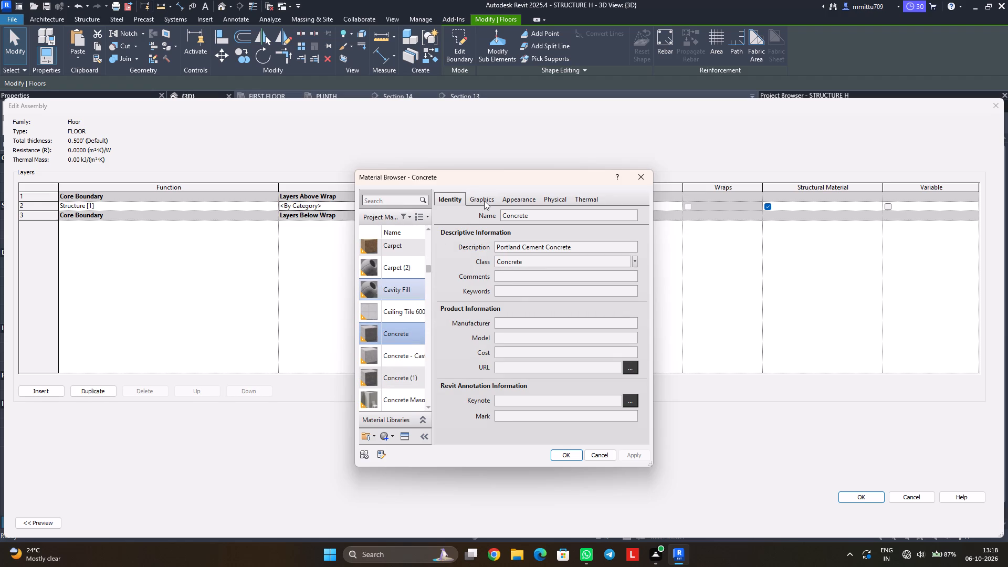
left_click(552, 197)
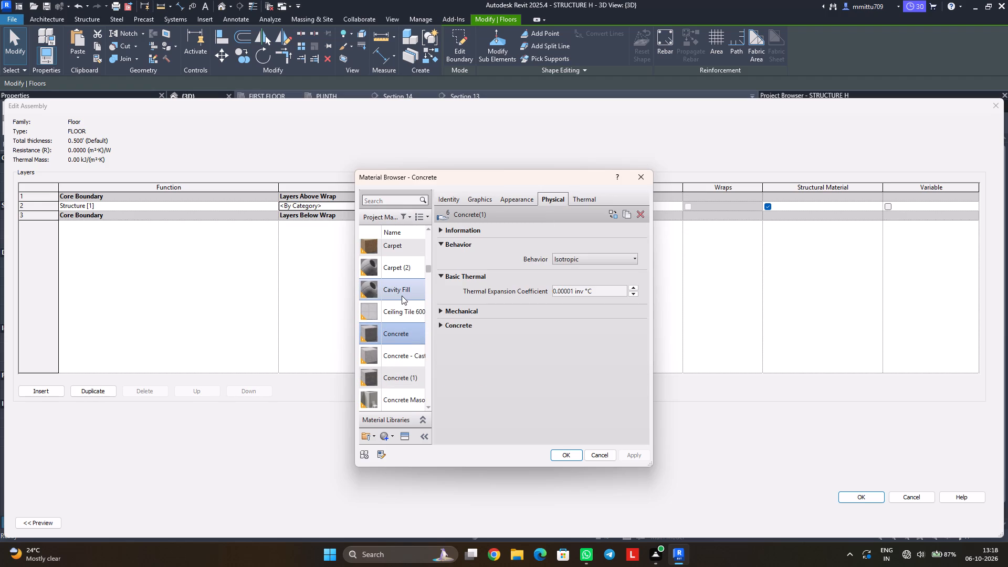
left_click(486, 198)
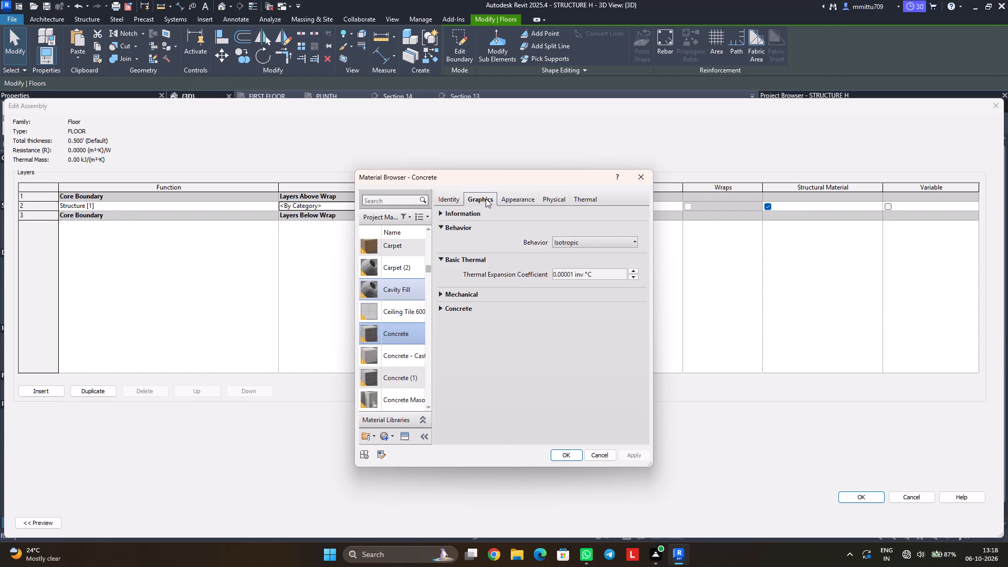
left_click(529, 200)
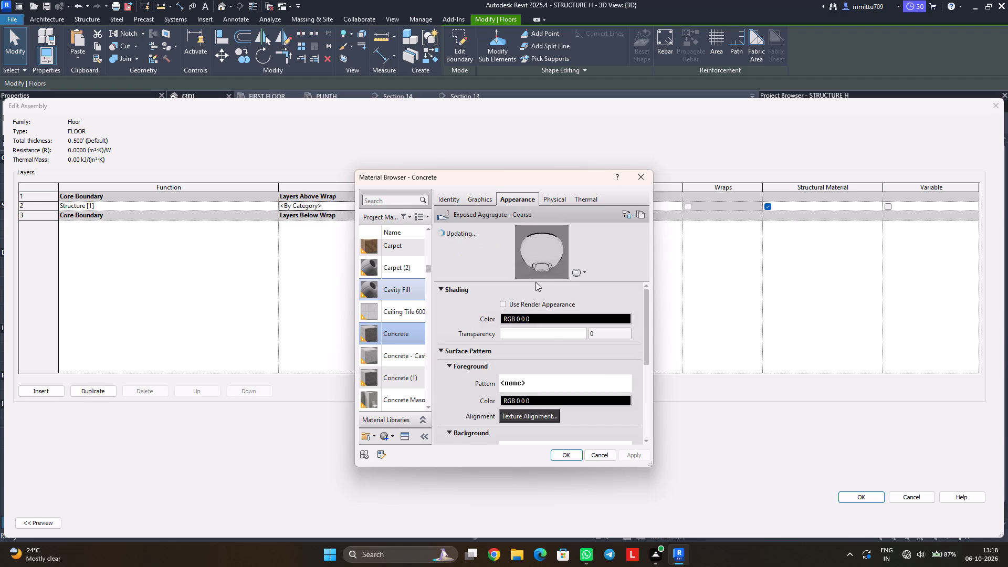
left_click(569, 458)
left_click(876, 499)
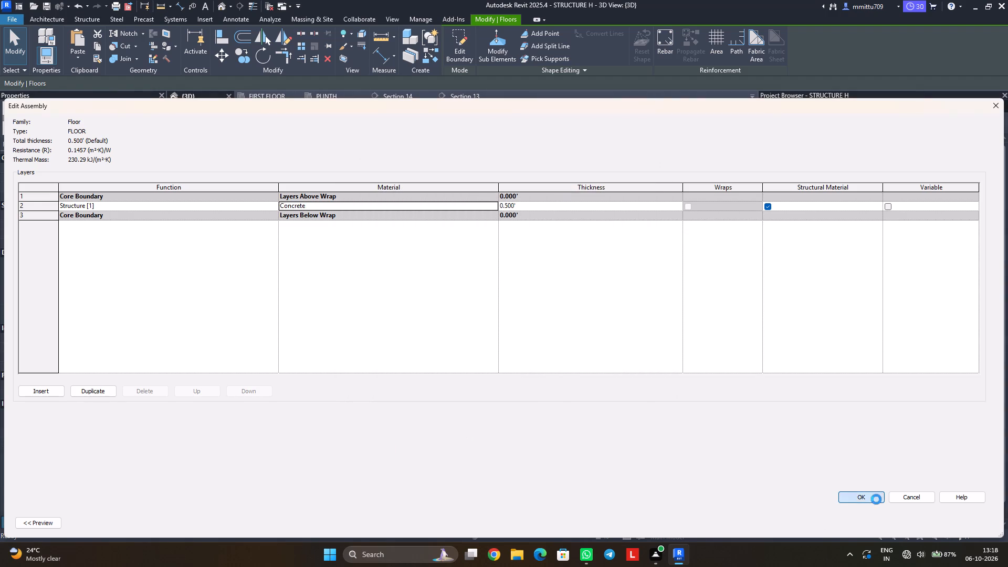
left_click(865, 520)
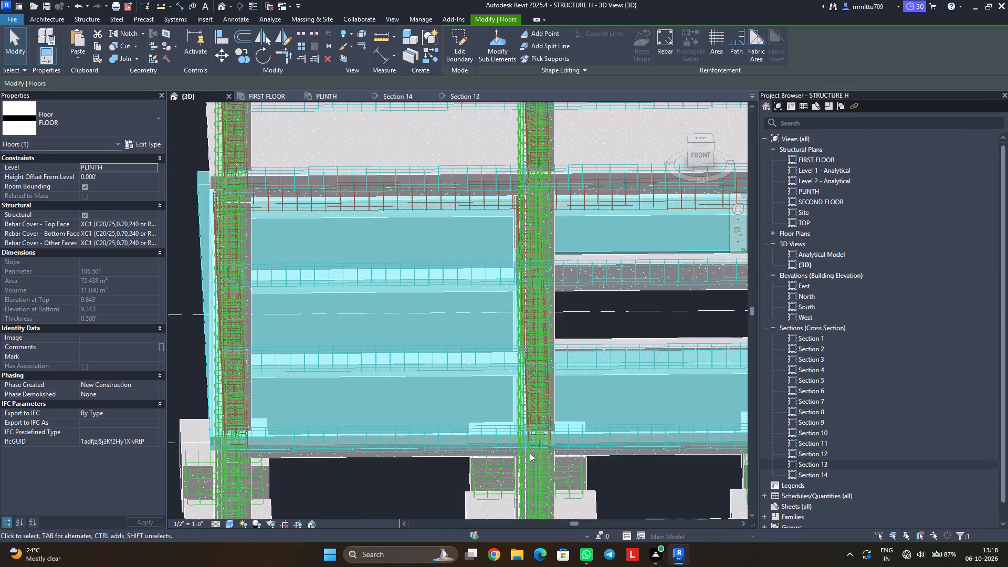
left_click(183, 372)
Examine the PLINTH slab's appearance in 3D from several angles, comparing it with the FIRST FLOOR slab above.
scroll(365, 455, "down", 2)
scroll(382, 454, "up", 2)
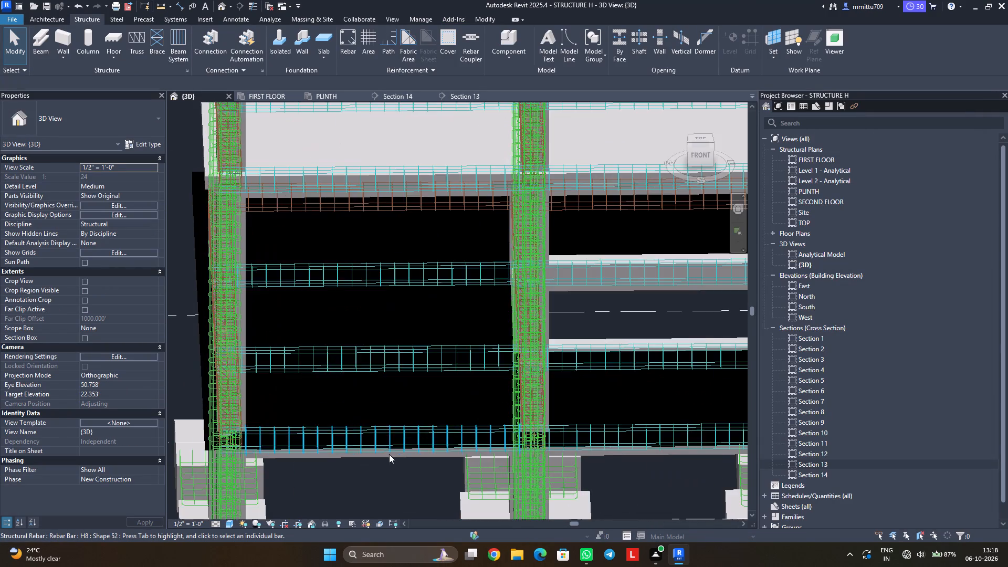
scroll(396, 454, "down", 1)
scroll(396, 454, "up", 1)
scroll(396, 454, "down", 2)
scroll(410, 487, "up", 1)
scroll(410, 487, "down", 1)
scroll(410, 487, "up", 1)
middle_click_drag(403, 487, 409, 443)
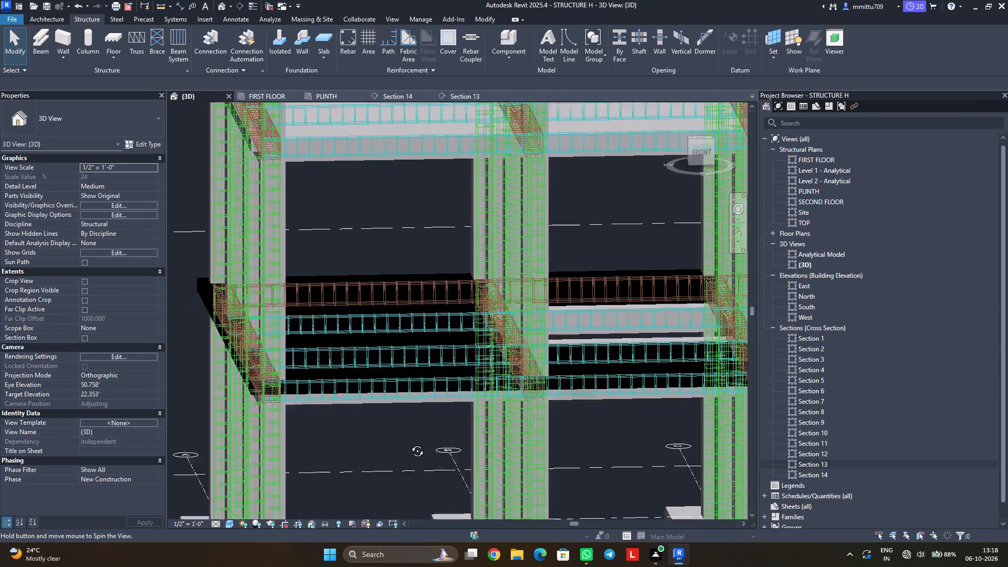
middle_click_drag(409, 443, 402, 457)
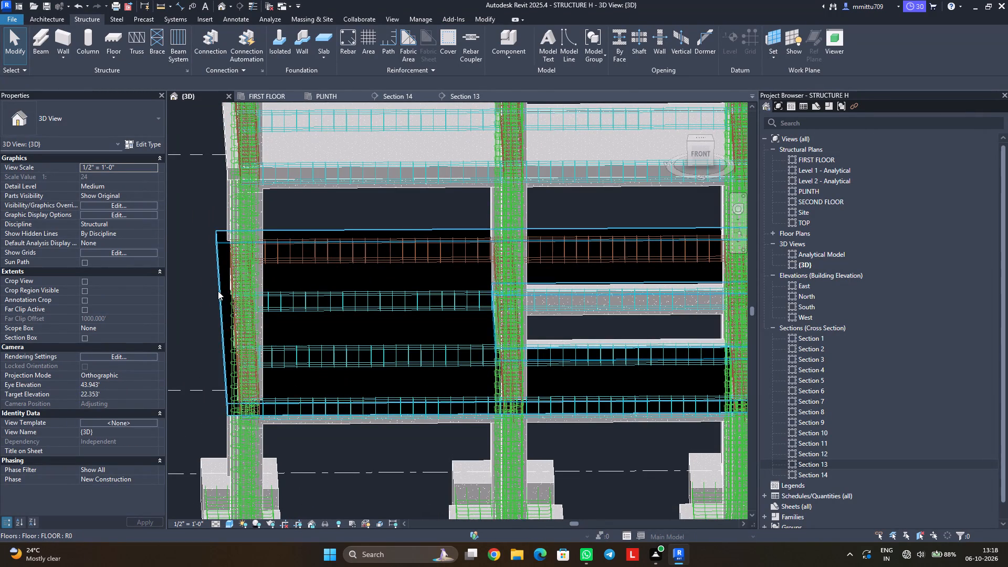
Set the shading colour of the PLINTH floor's Concrete material to grey RGB 128 128 128.
left_click(218, 291)
left_click(139, 144)
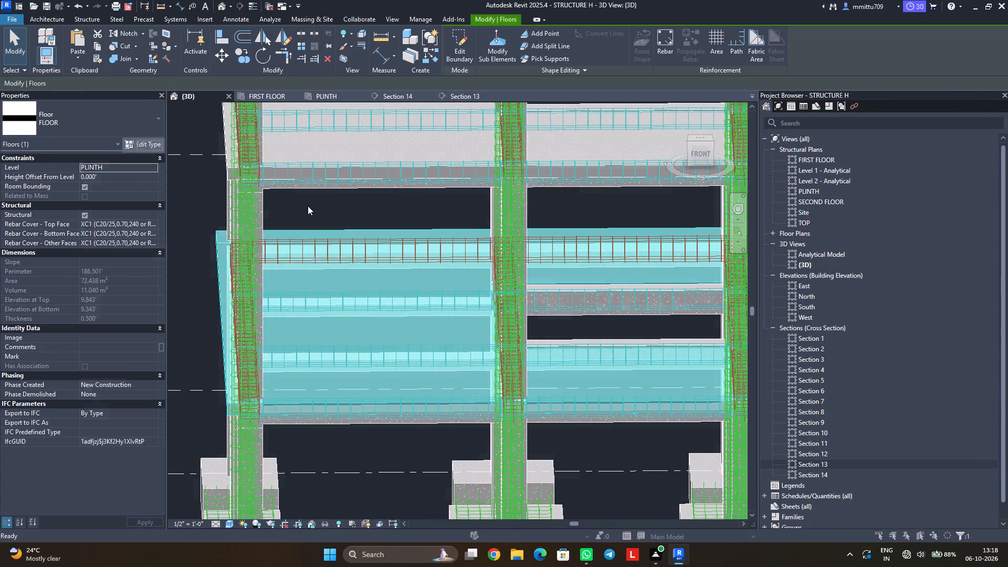
left_click(715, 205)
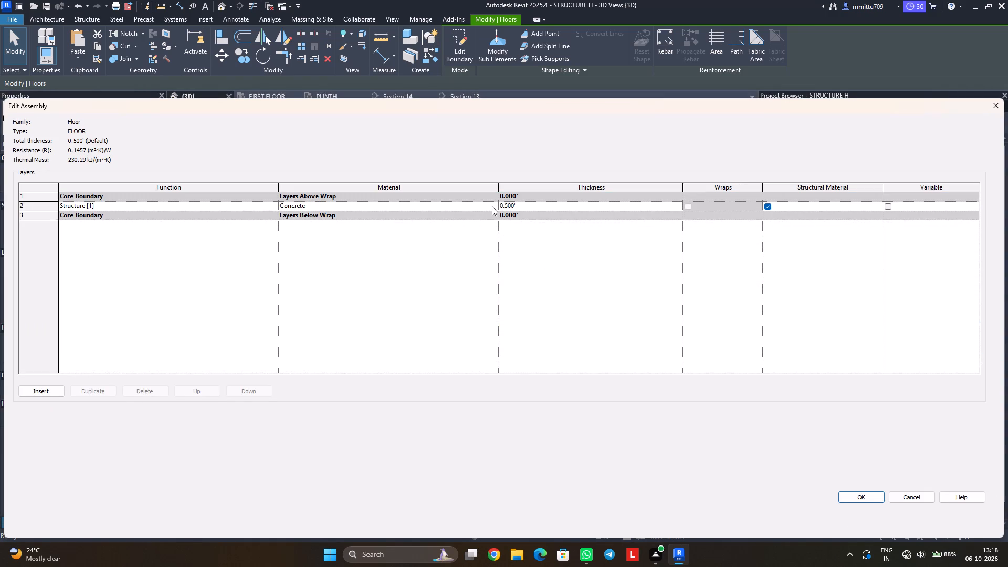
left_click(492, 206)
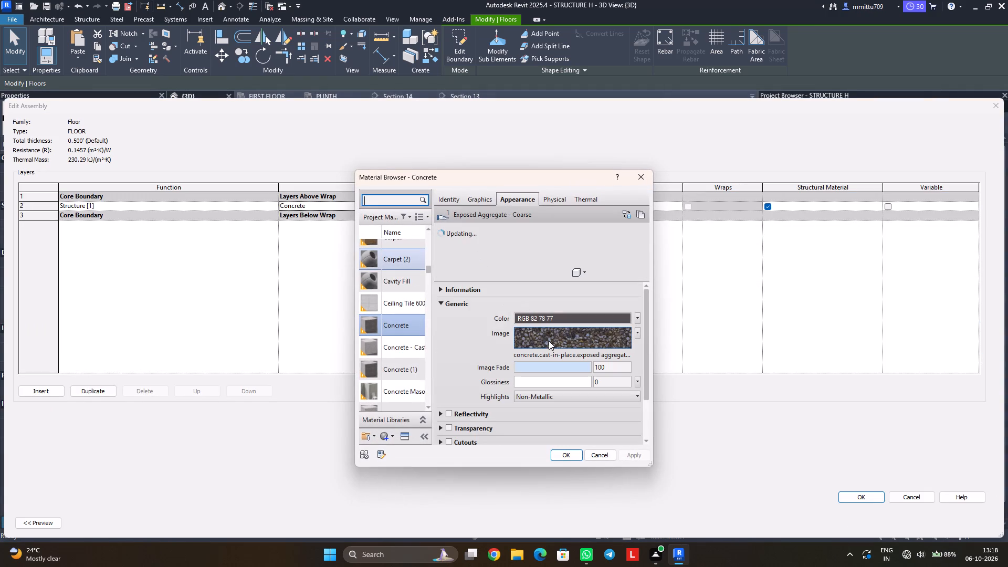
left_click(478, 201)
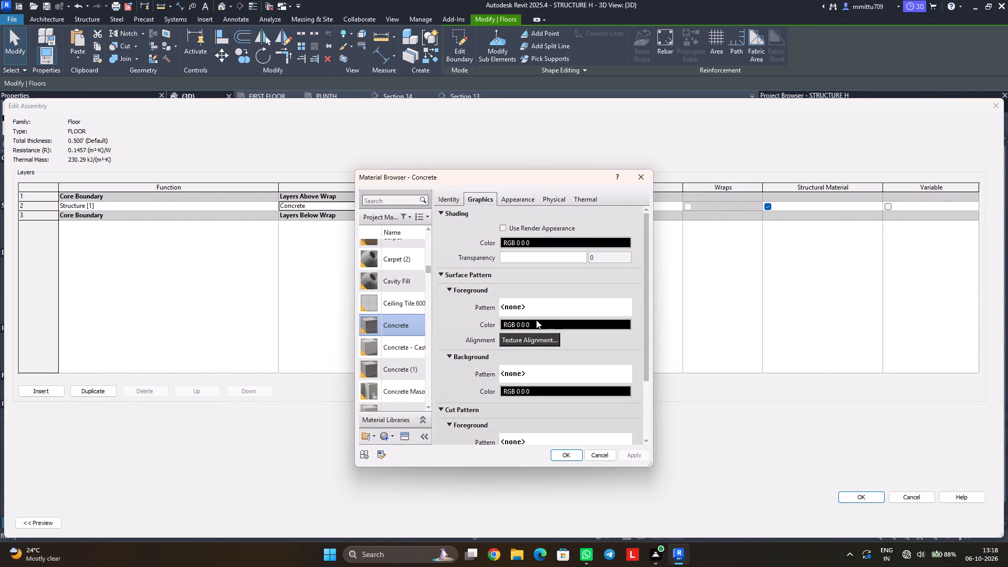
left_click(559, 241)
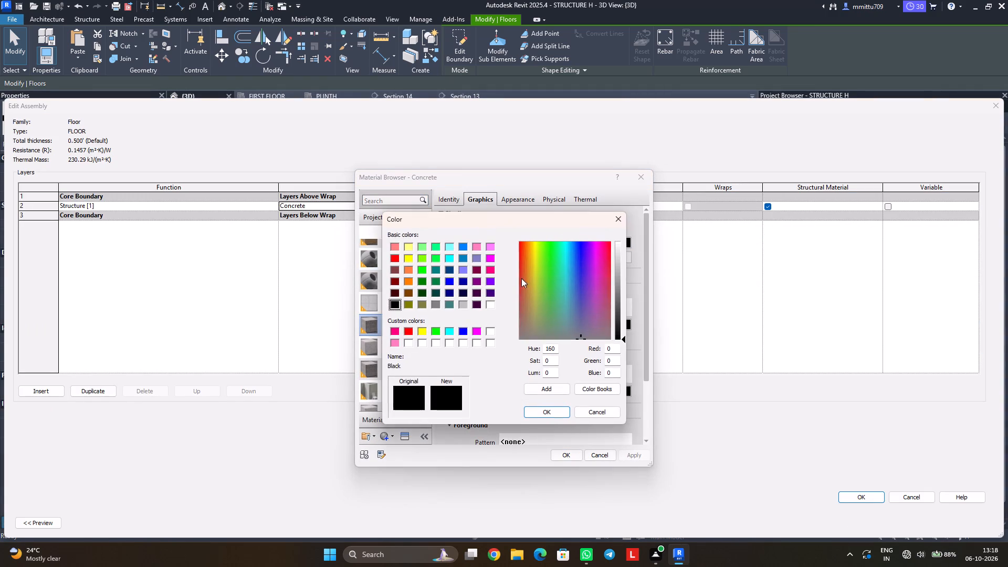
left_click(438, 306)
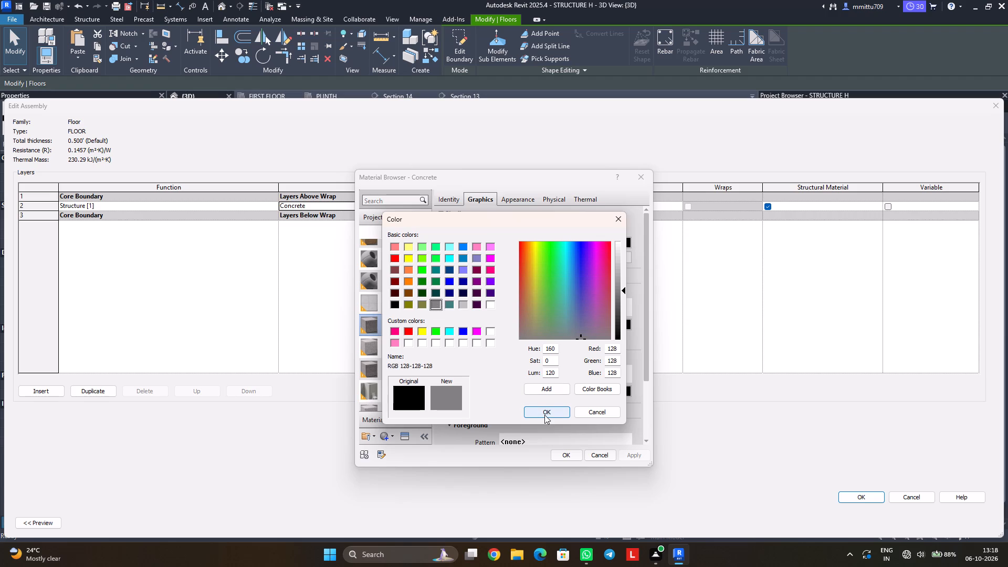
left_click(544, 415)
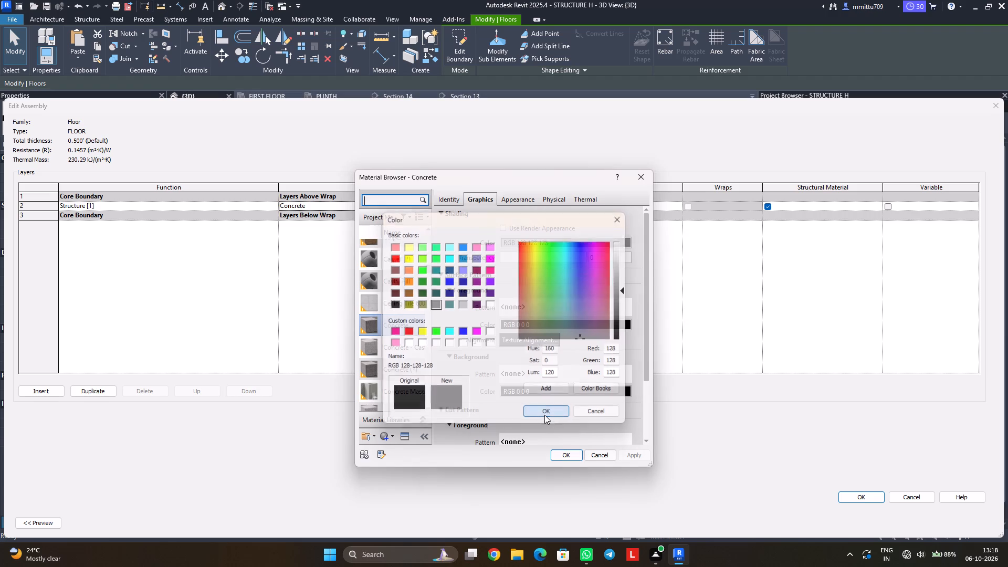
Set the Concrete material's surface pattern foreground and background colours to RGB 192 192 192, and apply the changes to the FLOOR type.
left_click(563, 329)
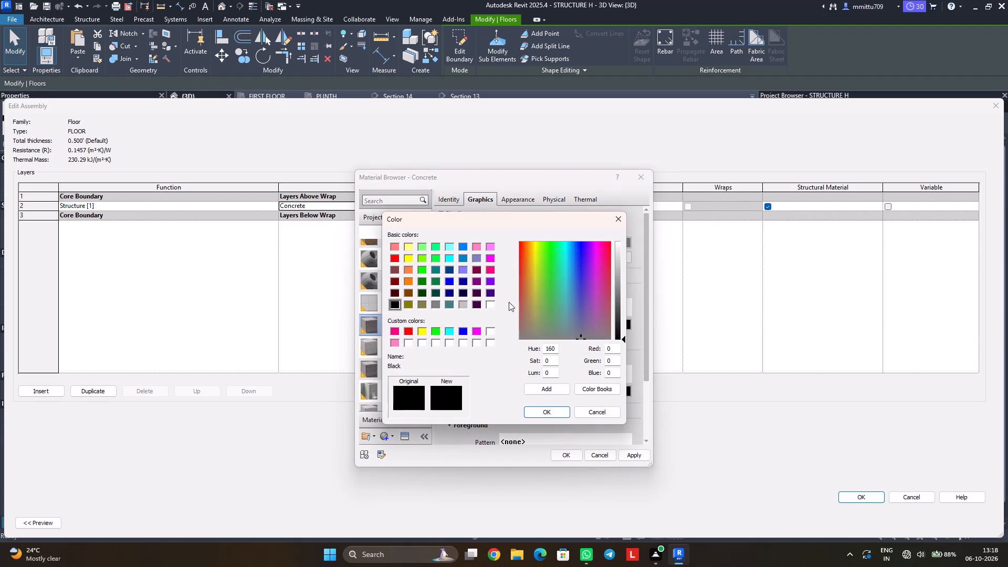
left_click(464, 301)
left_click(550, 407)
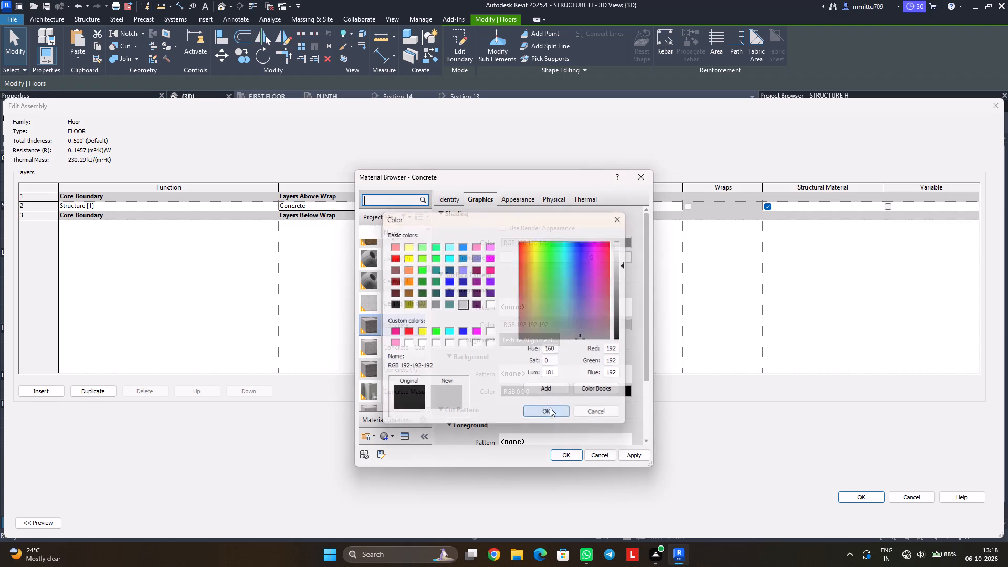
left_click(543, 390)
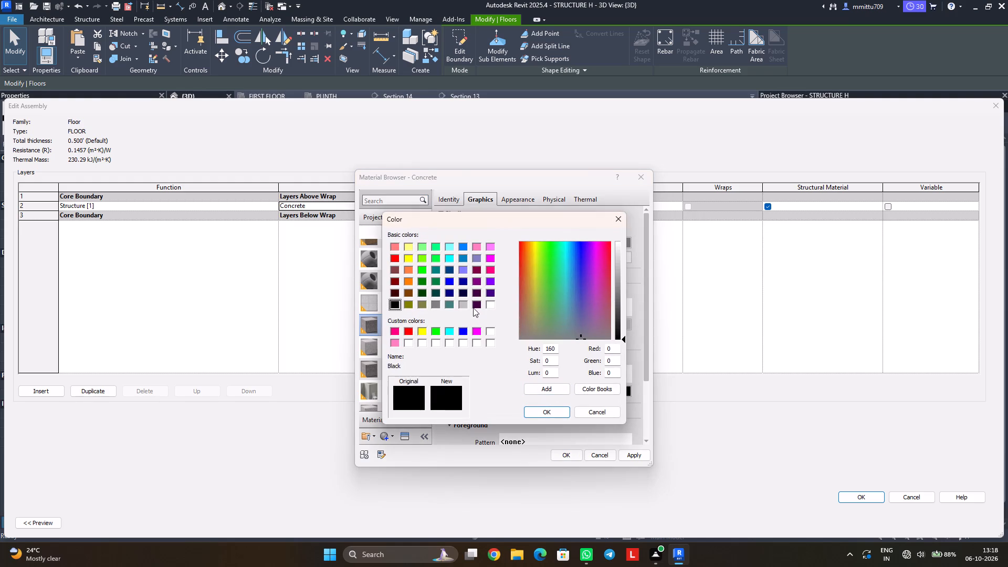
left_click(465, 306)
left_click(551, 412)
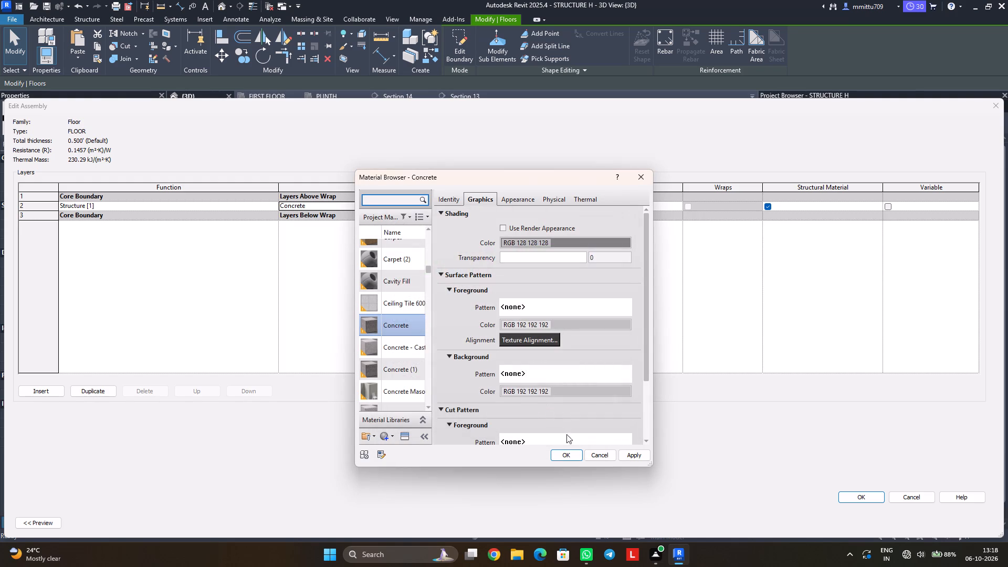
left_click(575, 453)
left_click(849, 497)
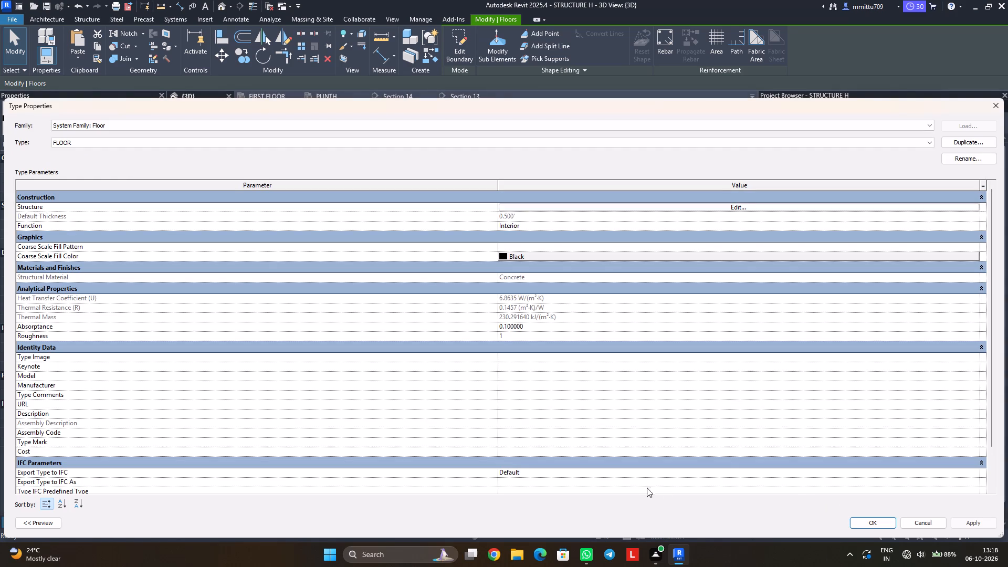
left_click(866, 524)
left_click(352, 440)
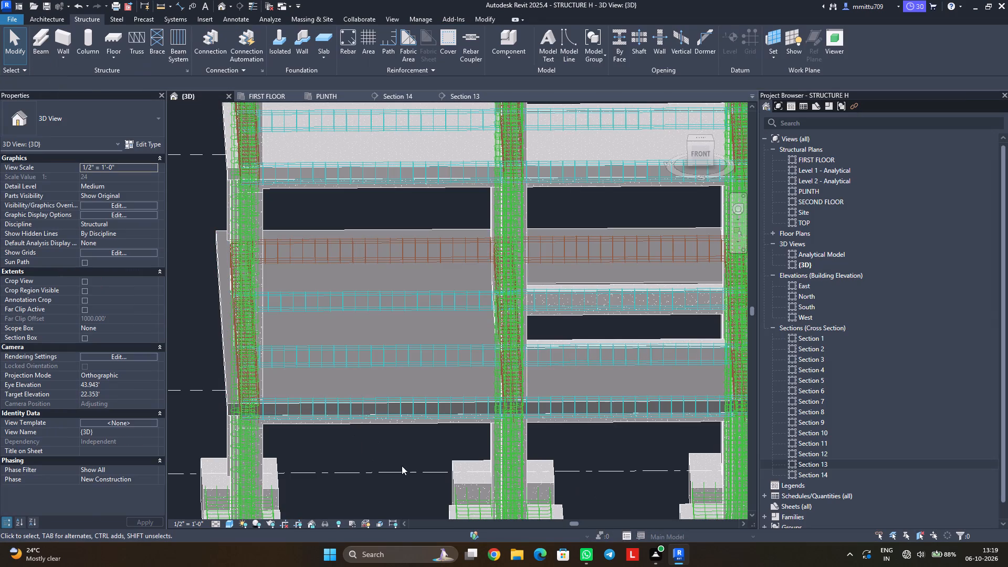
Examine the recoloured PLINTH slab in 3D from several angles, comparing it with the FIRST FLOOR slab and the surrounding beams.
middle_click_drag(366, 458, 438, 469)
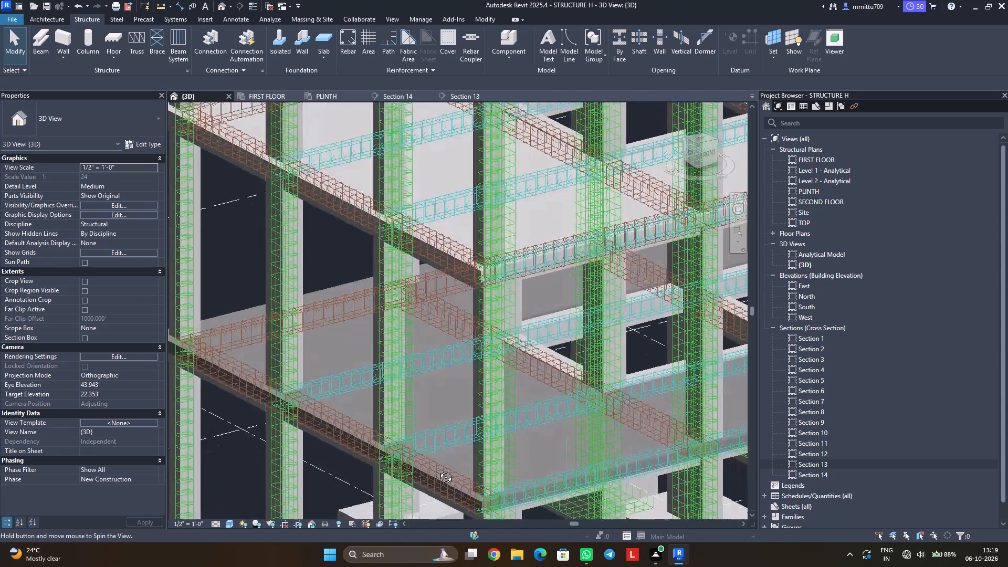
middle_click_drag(438, 469, 358, 393)
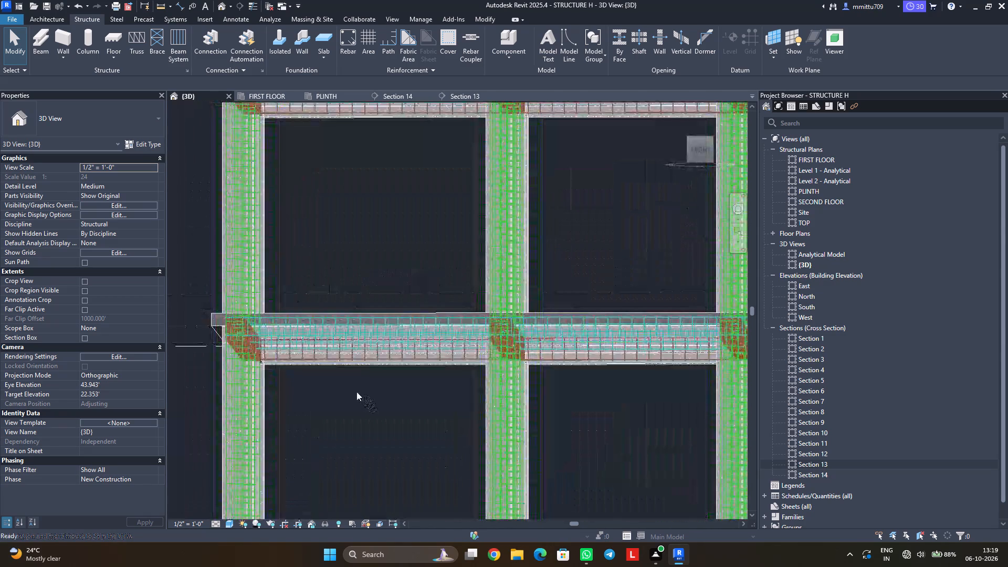
scroll(378, 391, "down", 6)
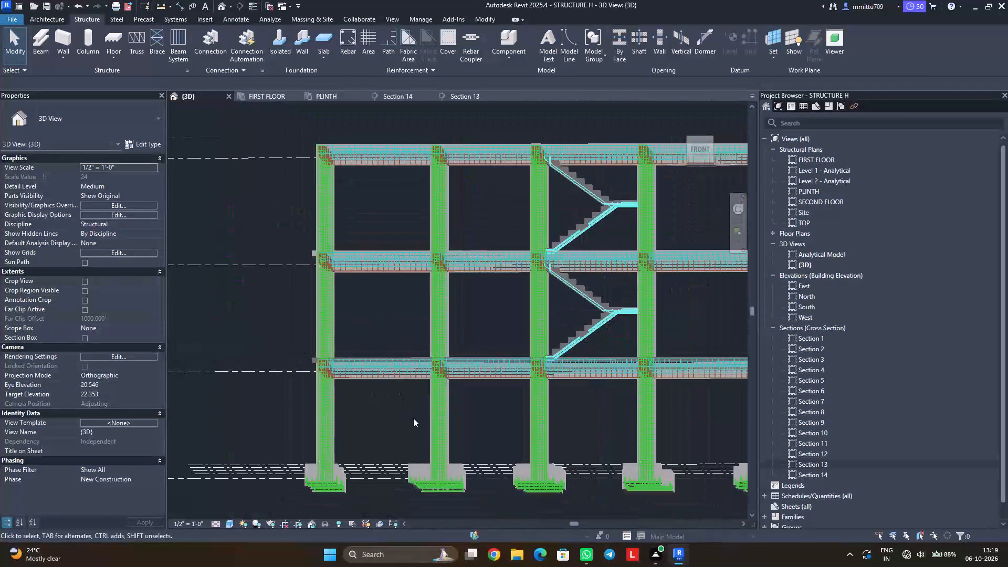
middle_click_drag(414, 418, 340, 450, "shift")
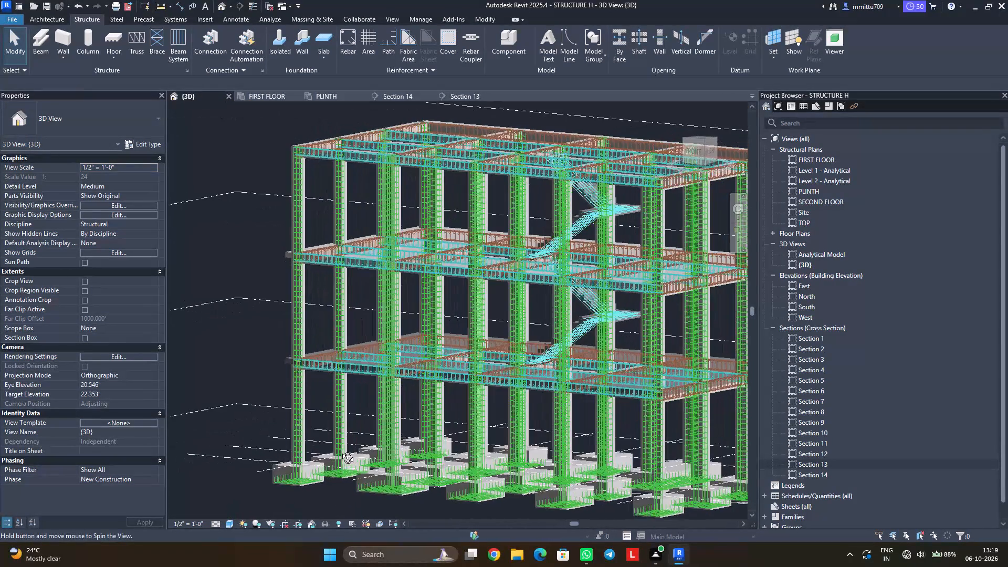
middle_click_drag(340, 450, 482, 502, "shift")
scroll(392, 342, "down", 1)
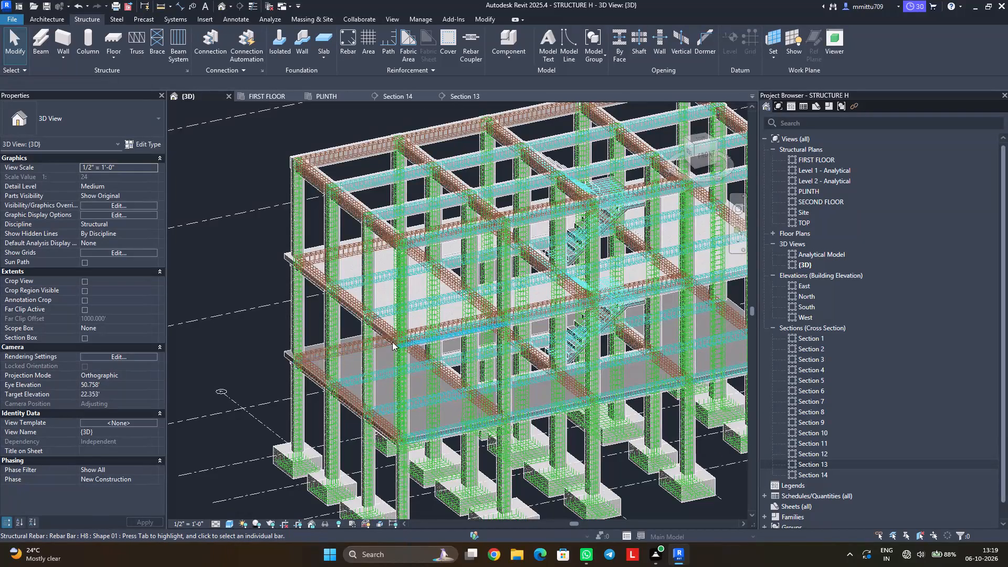
scroll(392, 342, "up", 9)
scroll(392, 342, "down", 1)
scroll(392, 342, "up", 2)
scroll(392, 342, "down", 1)
scroll(392, 342, "up", 6)
middle_click_drag(428, 379, 398, 343)
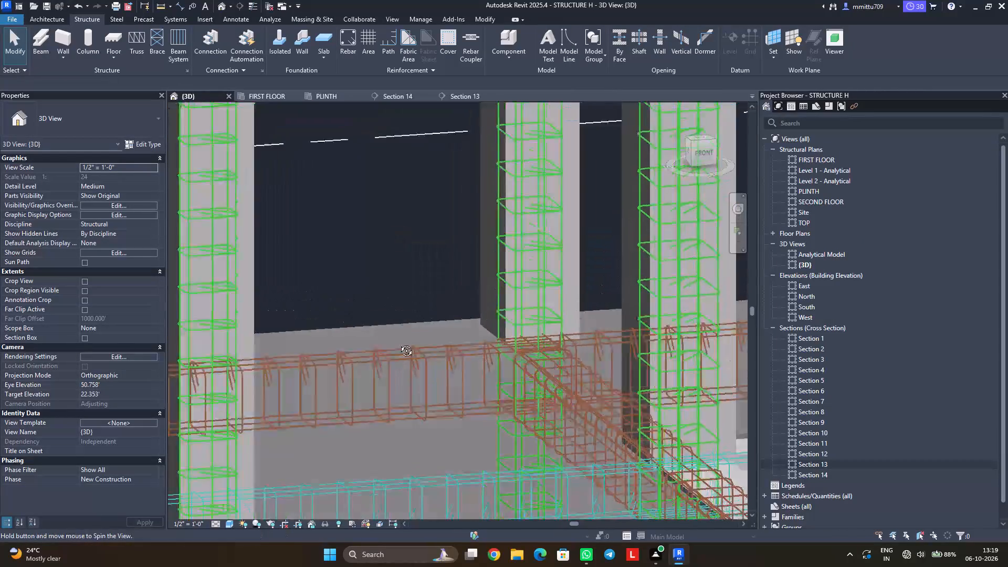
middle_click_drag(398, 343, 397, 374)
scroll(298, 317, "down", 1)
scroll(298, 317, "up", 1)
scroll(298, 317, "down", 5)
scroll(299, 317, "up", 1)
scroll(299, 317, "down", 1)
middle_click_drag(333, 290, 337, 281)
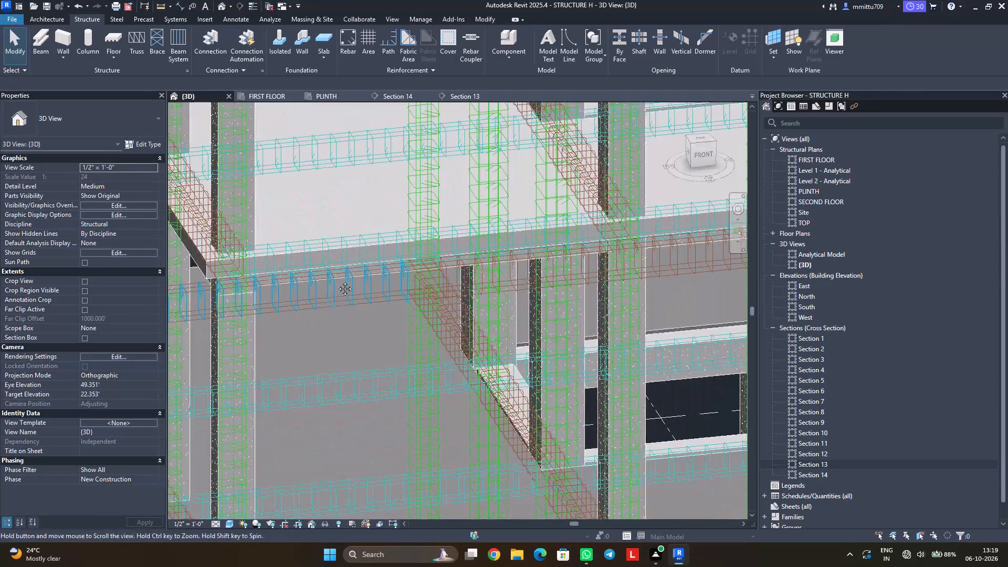
middle_click_drag(337, 281, 326, 293)
scroll(317, 272, "down", 7)
middle_click_drag(324, 271, 350, 265)
scroll(331, 270, "up", 1)
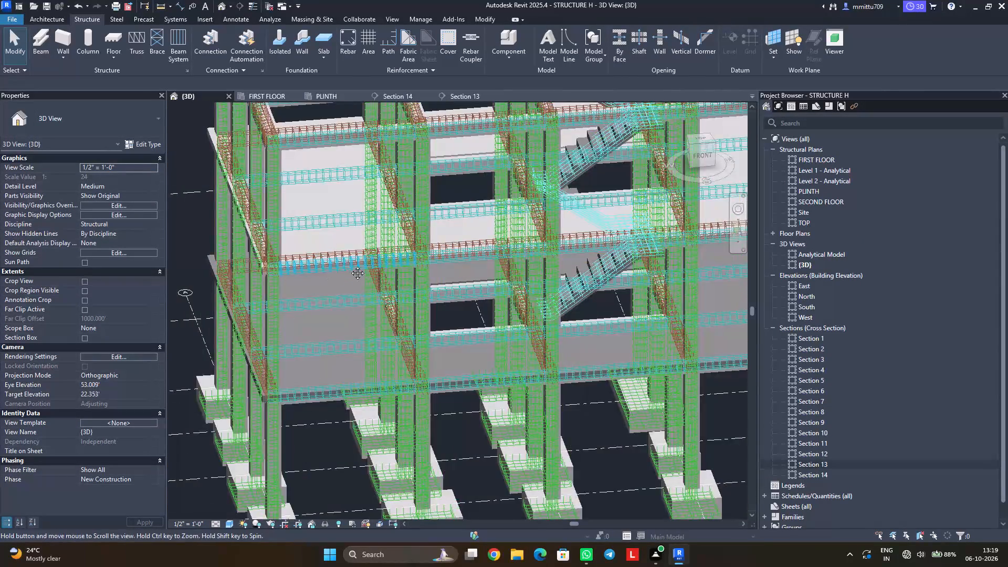
middle_click_drag(350, 265, 376, 304)
Copy the FIRST FLOOR foundation slab and paste it aligned to the SECOND FLOOR level.
left_click(243, 151)
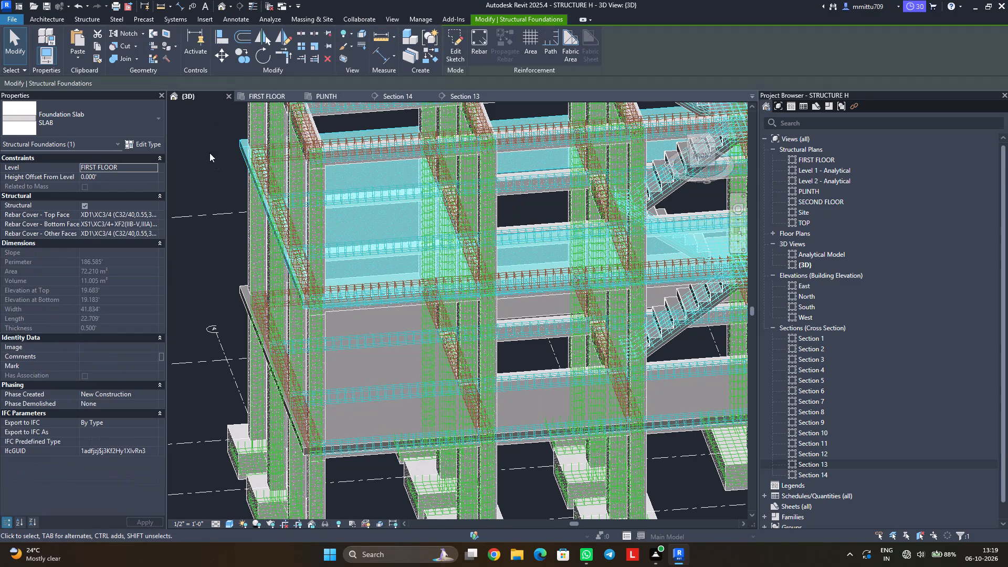
left_click(99, 44)
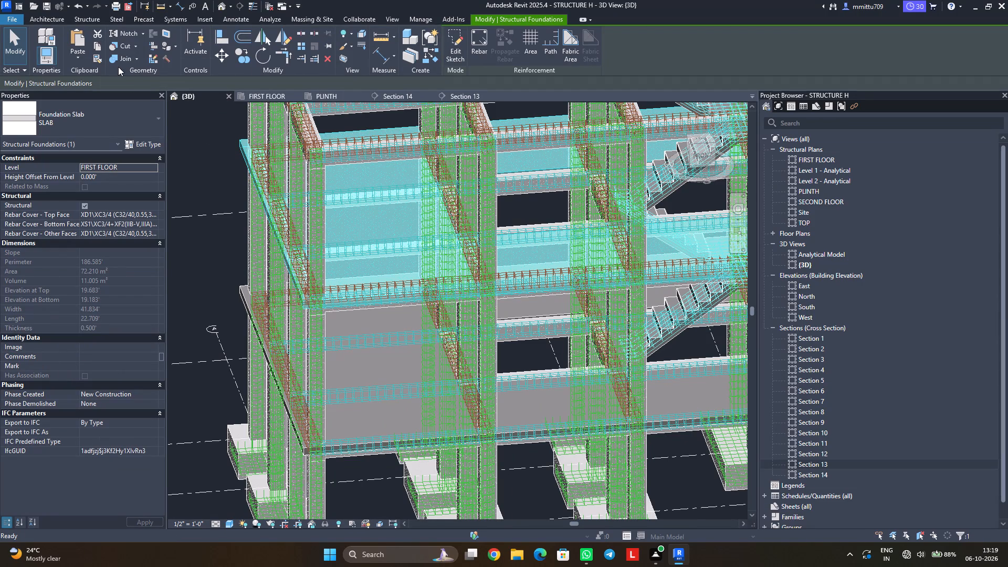
left_click(70, 57)
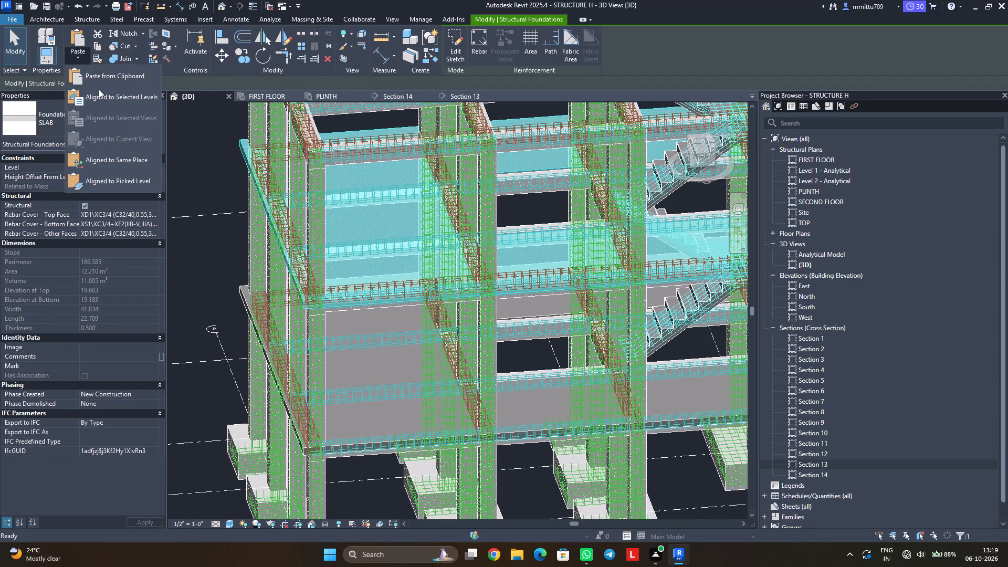
left_click(99, 89)
left_click(457, 223)
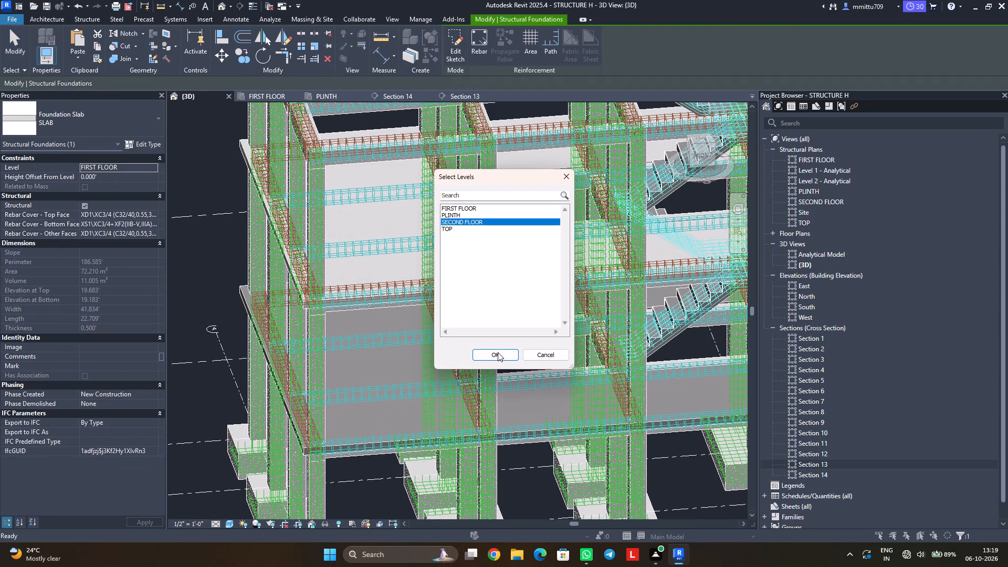
left_click(499, 355)
scroll(493, 355, "down", 4)
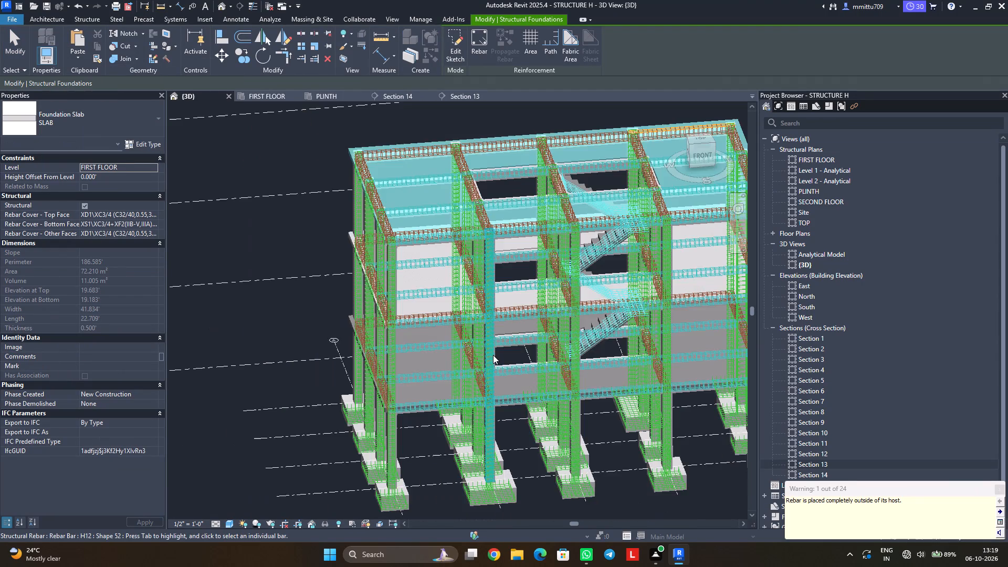
scroll(493, 355, "down", 1)
scroll(493, 355, "up", 1)
scroll(493, 355, "down", 3)
left_click(297, 342)
Examine the slabs on all levels in 3D and the FIRST FLOOR slab's outline and stair opening in plan.
middle_click_drag(323, 352, 275, 283)
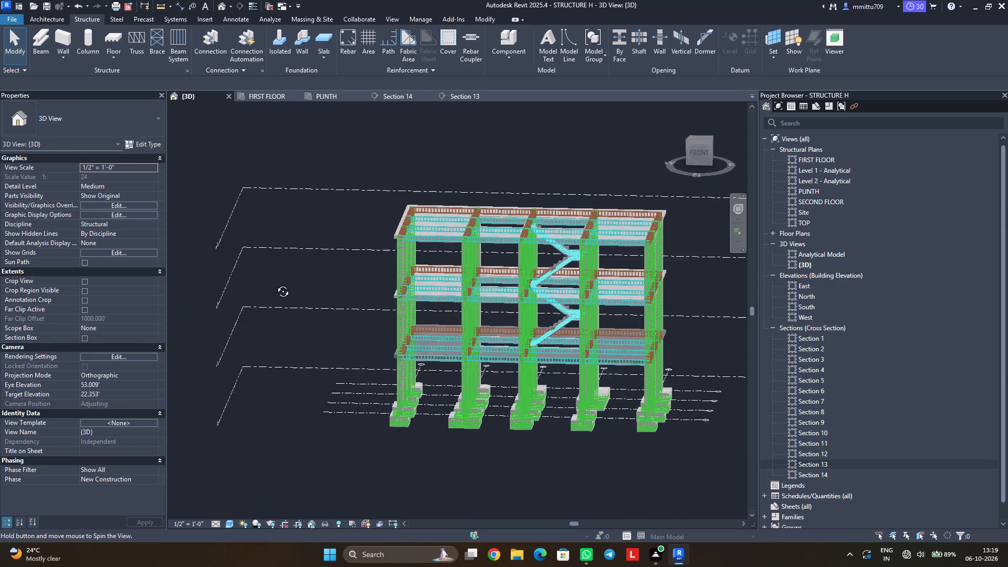
middle_click_drag(275, 283, 329, 426)
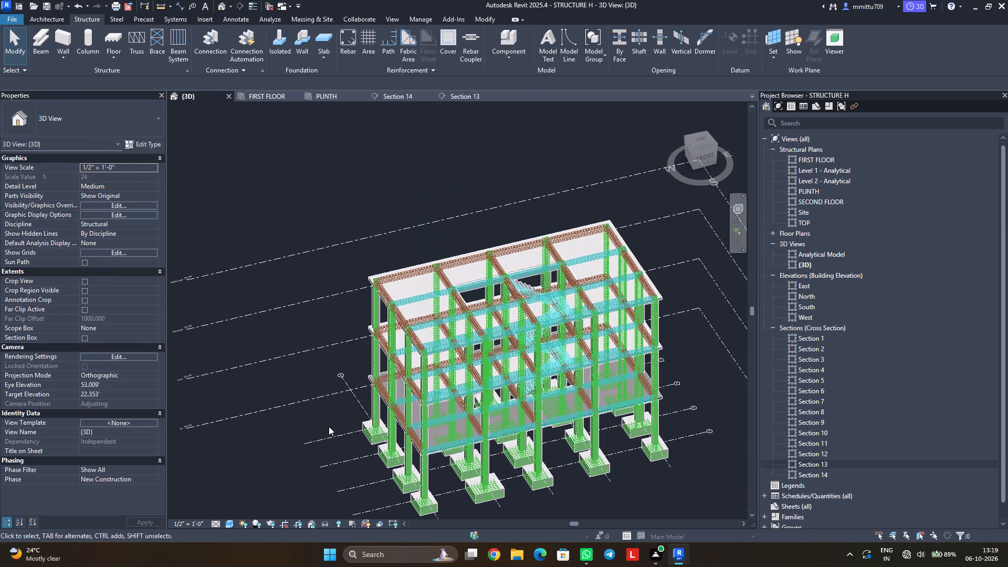
middle_click_drag(402, 456, 381, 433)
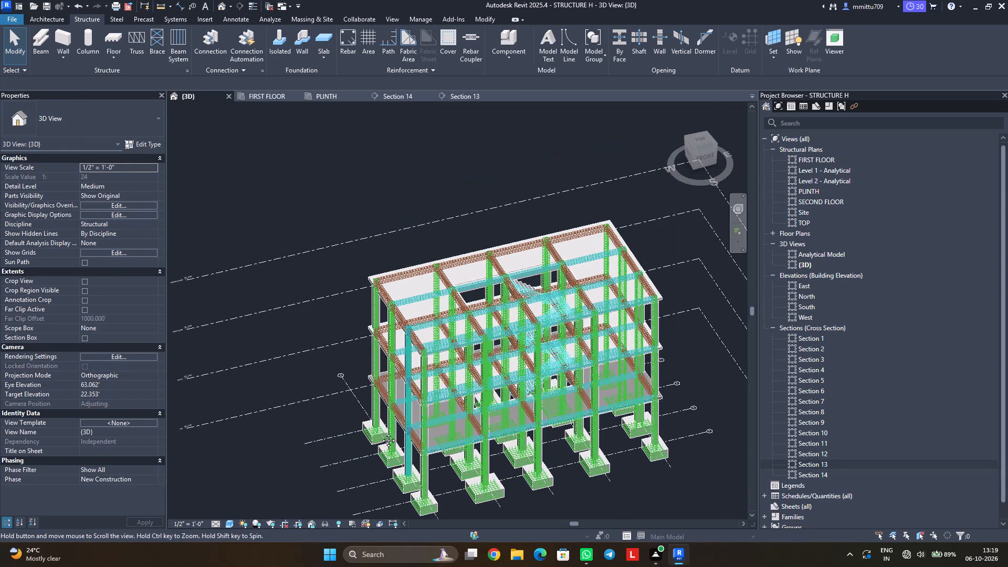
middle_click_drag(381, 433, 363, 411)
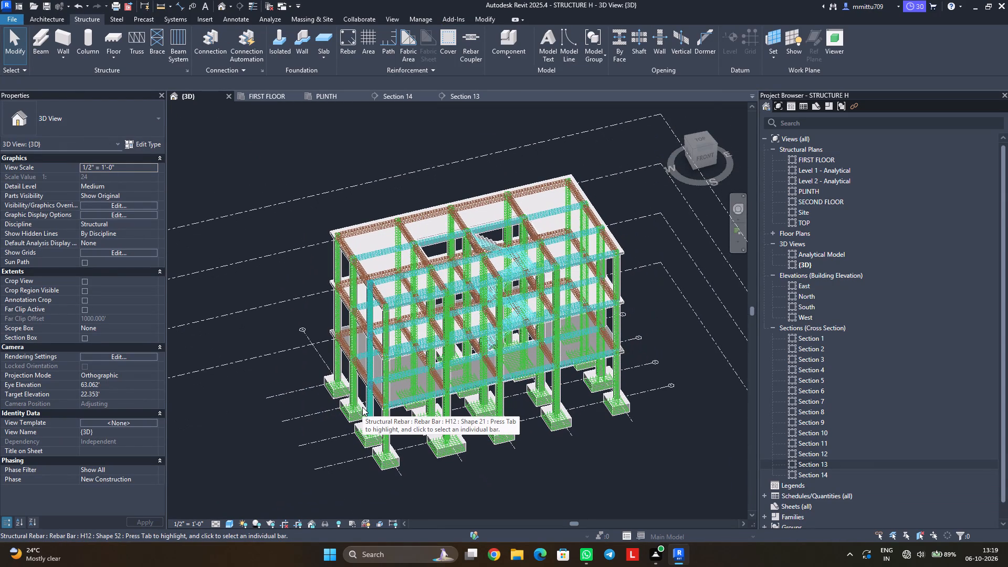
left_click(268, 96)
scroll(395, 417, "down", 6)
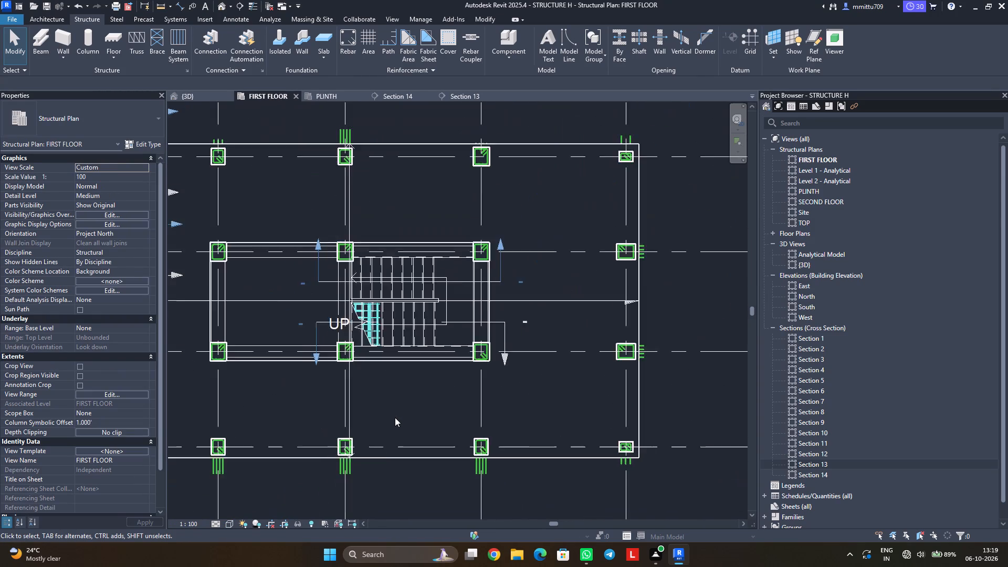
scroll(395, 417, "down", 4)
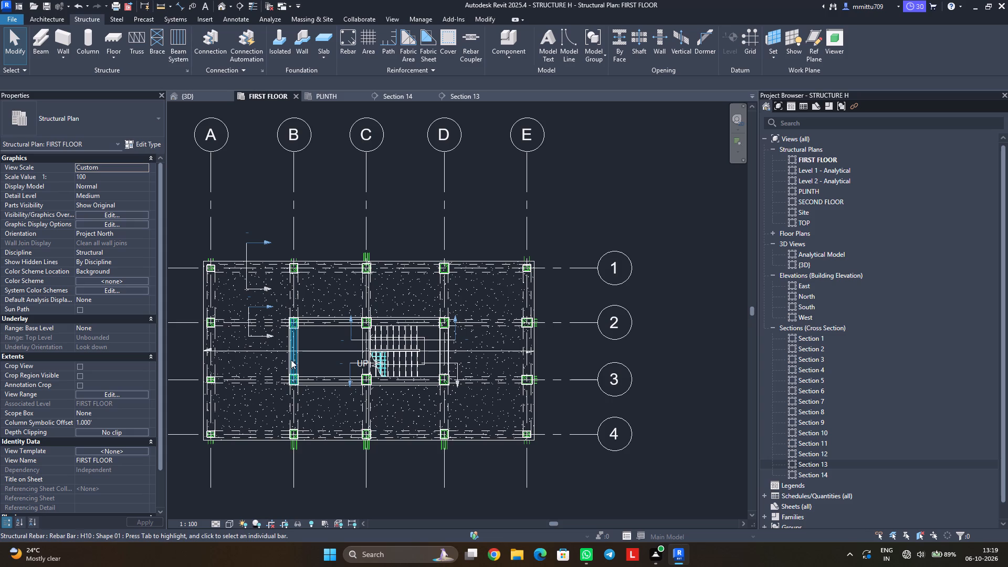
scroll(262, 437, "up", 8)
left_click(266, 448)
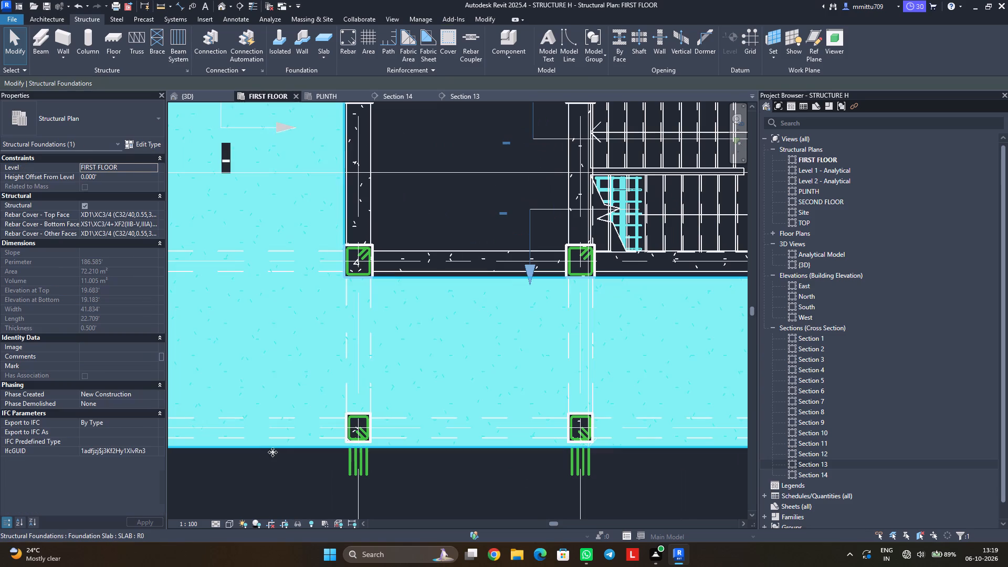
scroll(282, 454, "down", 1)
scroll(283, 454, "up", 1)
scroll(283, 454, "down", 6)
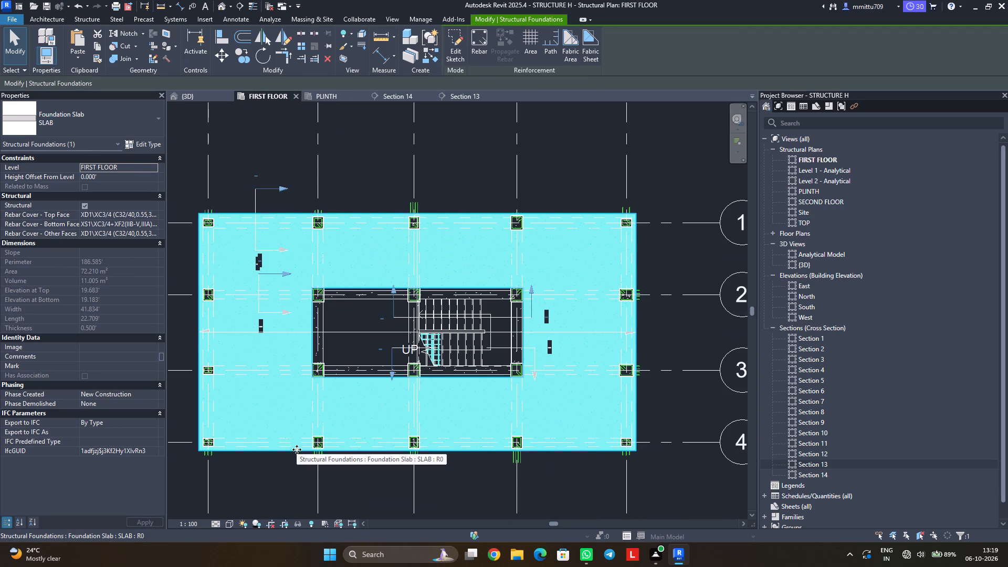
left_click(364, 174)
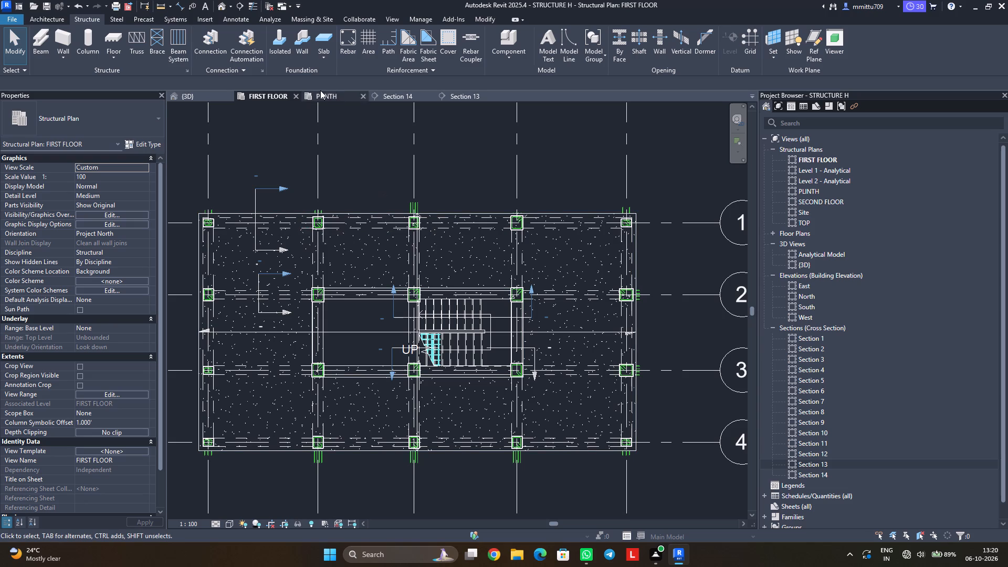
Draw a cross section between grids D and E on the FIRST FLOOR plan, spanning the full building depth beyond grids 1 and 4.
left_click(237, 7)
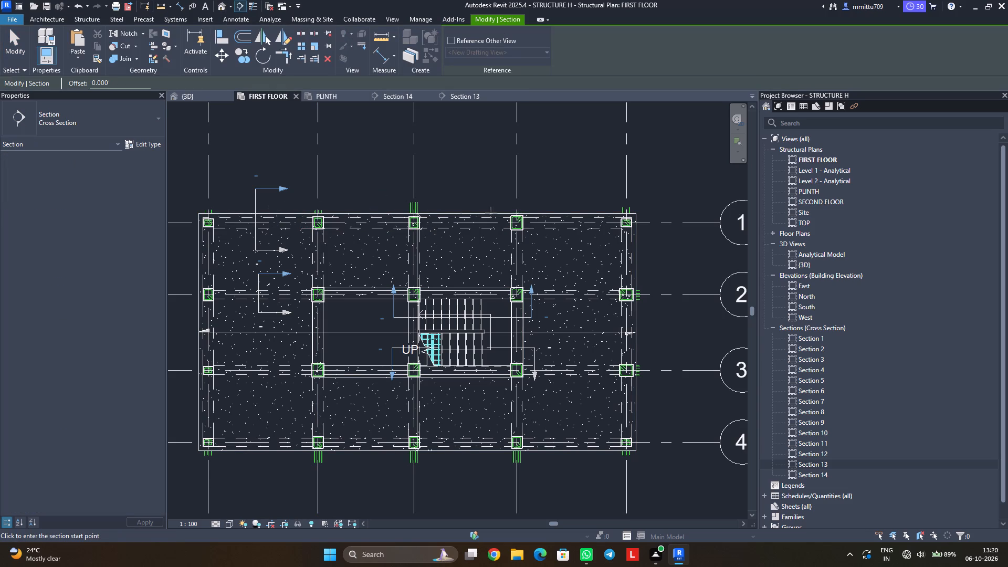
left_click(585, 176)
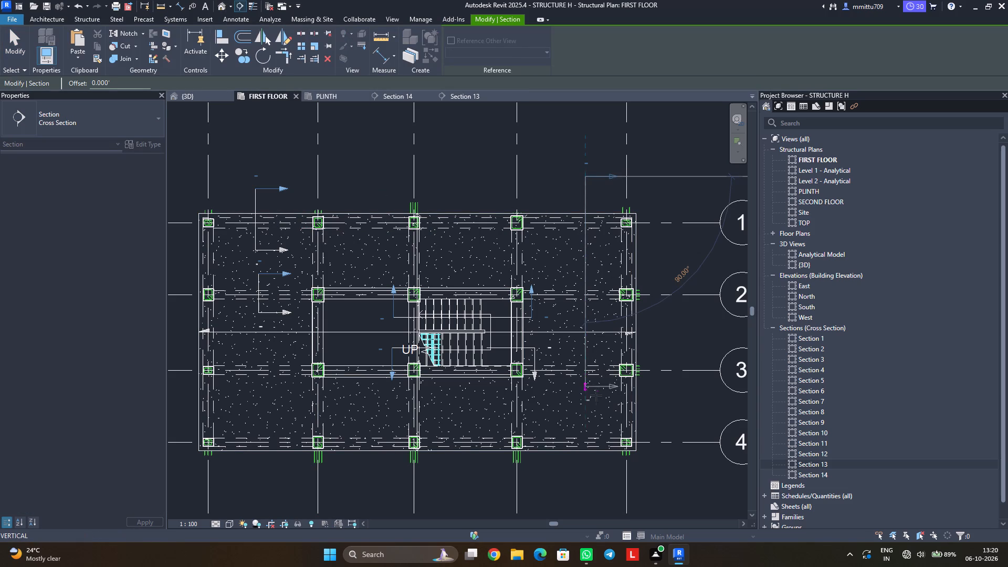
left_click(589, 492)
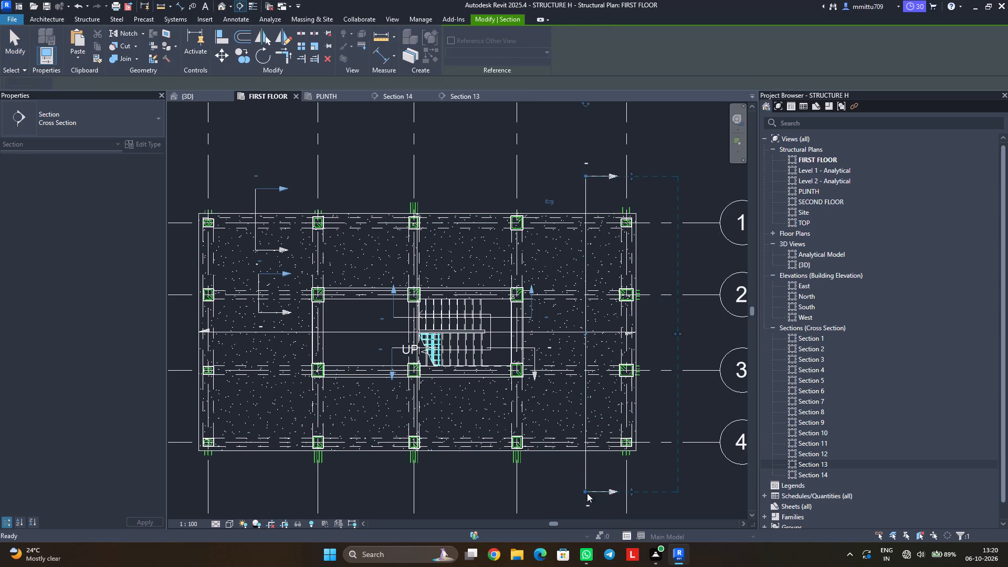
Draw a lengthwise cross section between grids 3 and 4, spanning past both building ends and looking towards grid 1.
left_click(238, 4)
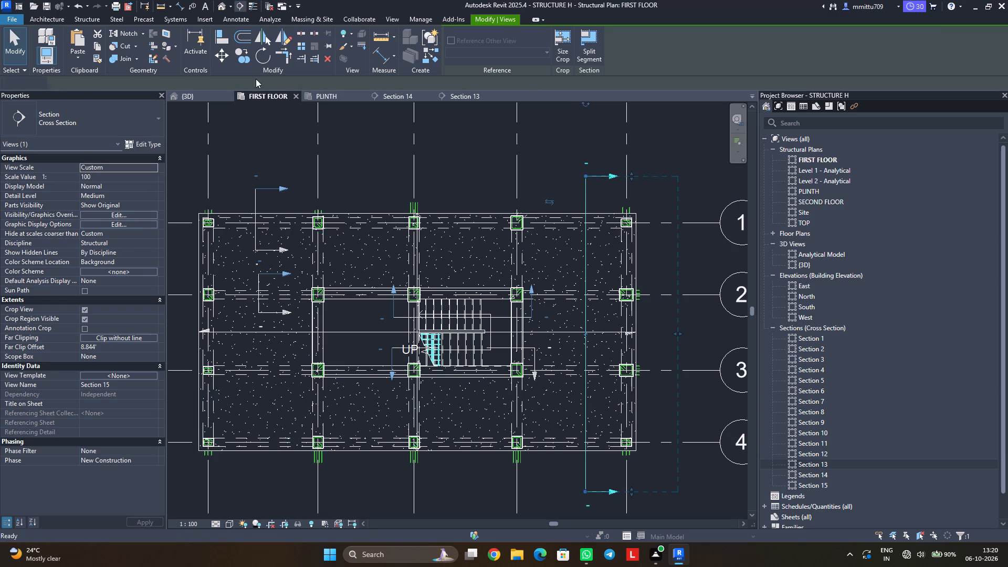
left_click(182, 412)
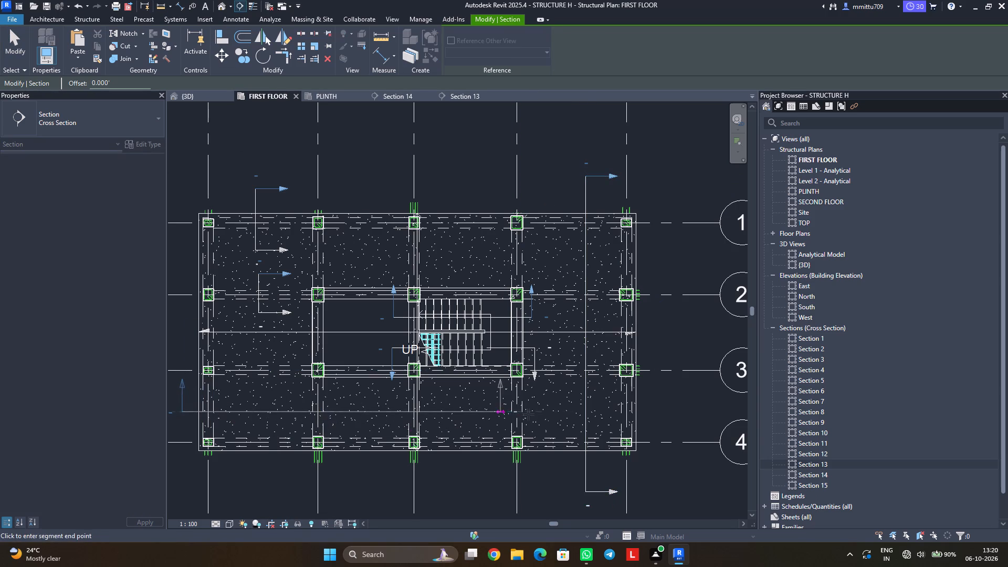
left_click(663, 408)
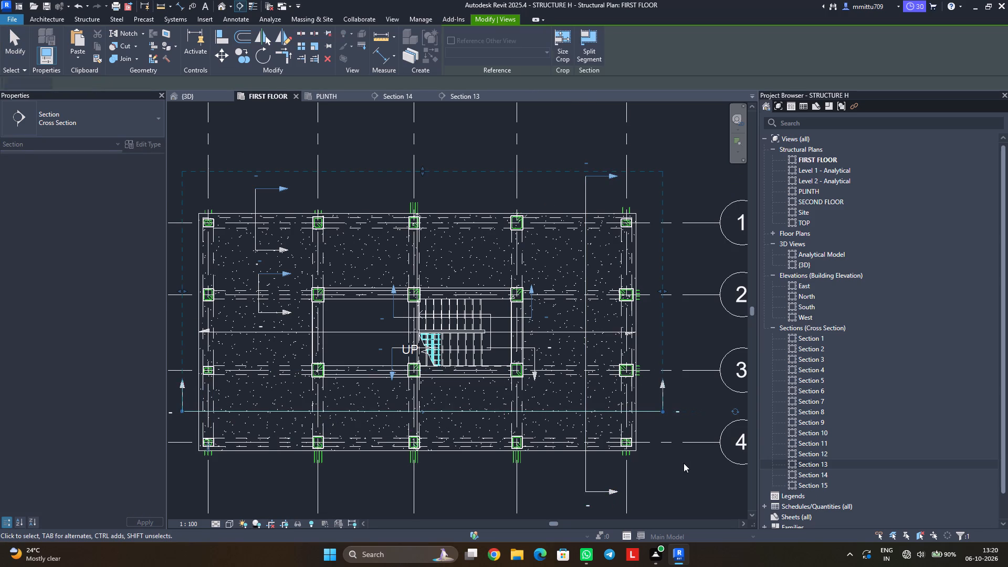
key("Escape")
key("Escape")
Flip the viewing direction of the cross section between grids D and E so it looks towards grid D.
left_click(584, 192)
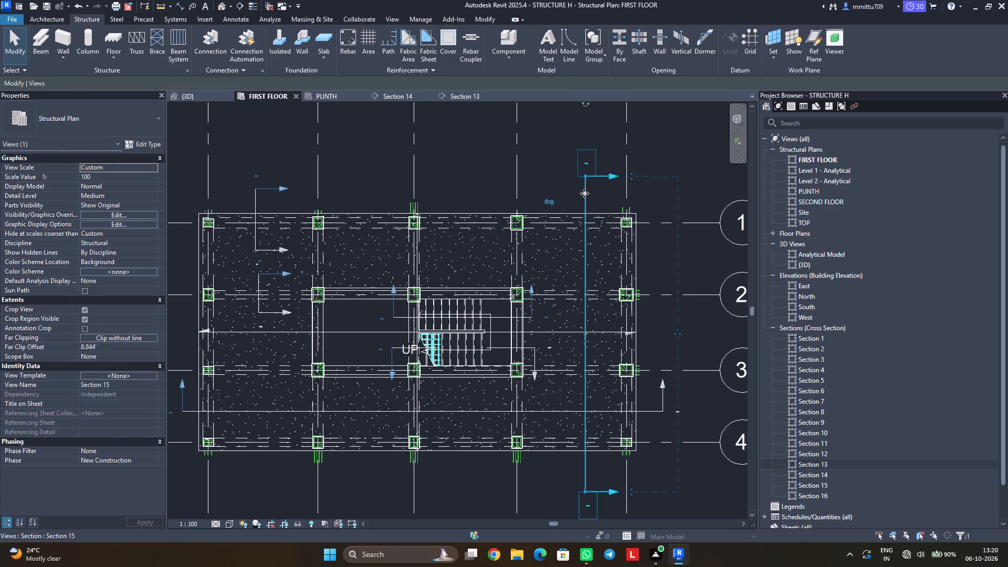
left_click(547, 202)
left_click(472, 175)
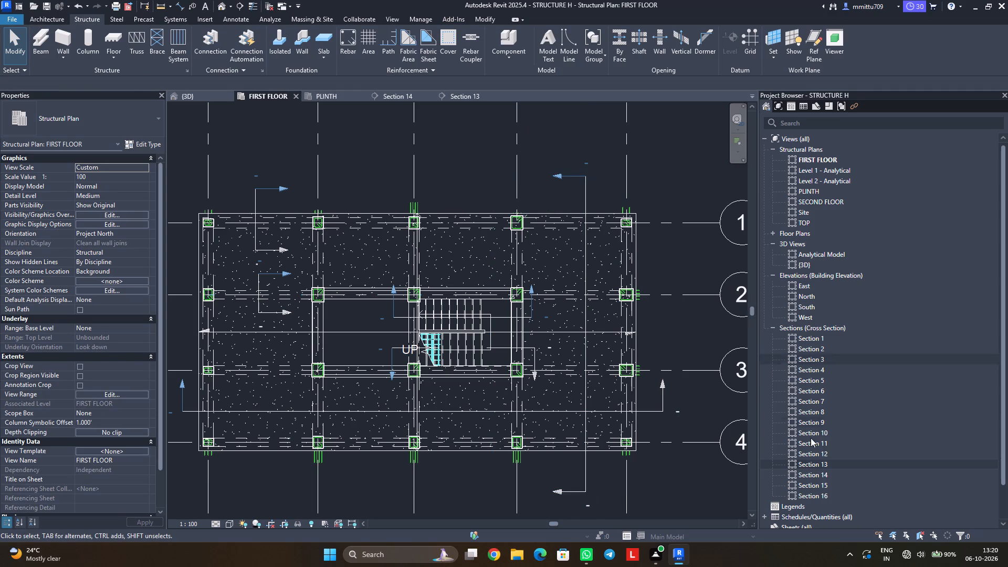
Open Section 15 and set its view scale to 1/2" = 1'-0".
double_click(838, 482)
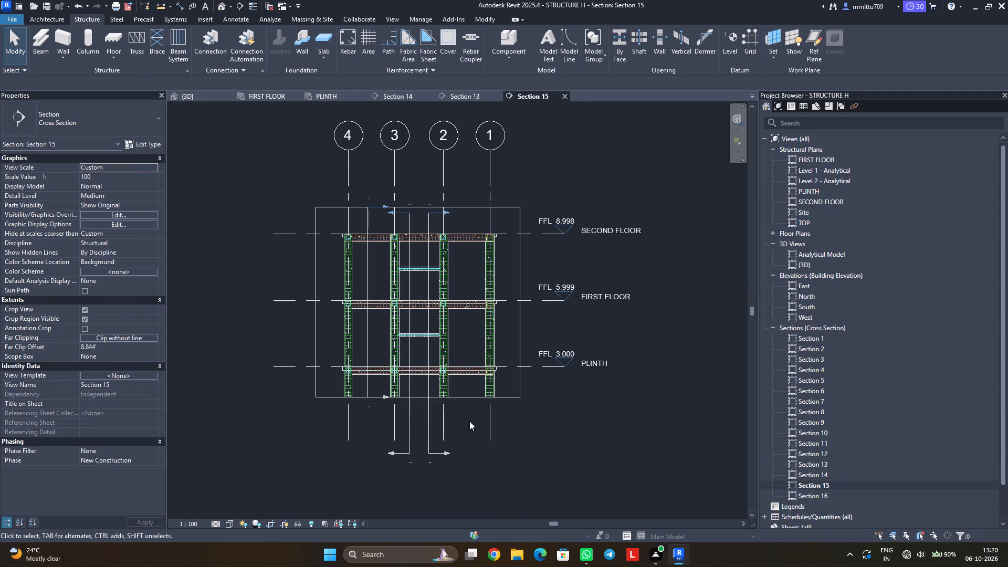
scroll(395, 318, "up", 8)
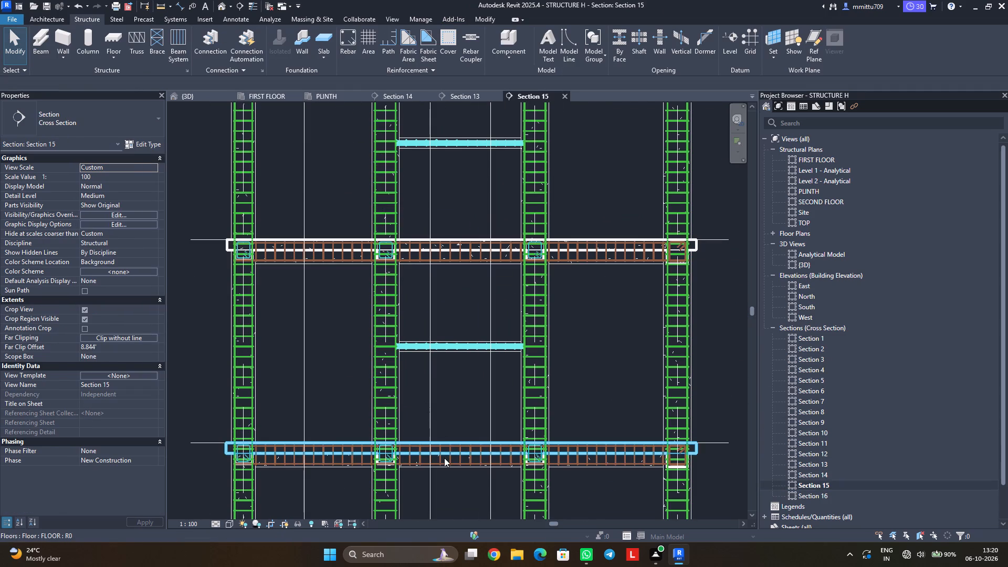
left_click(195, 526)
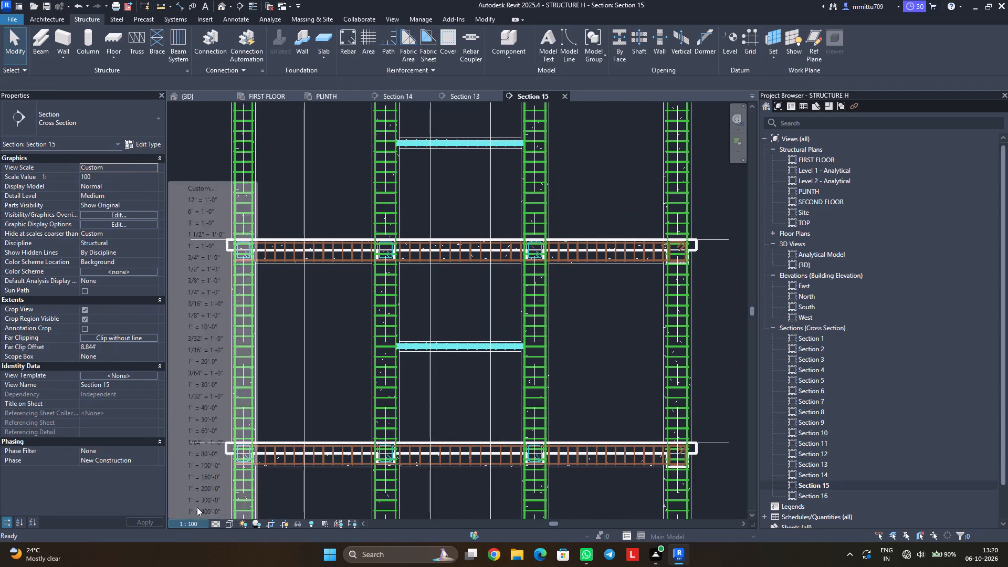
left_click(211, 265)
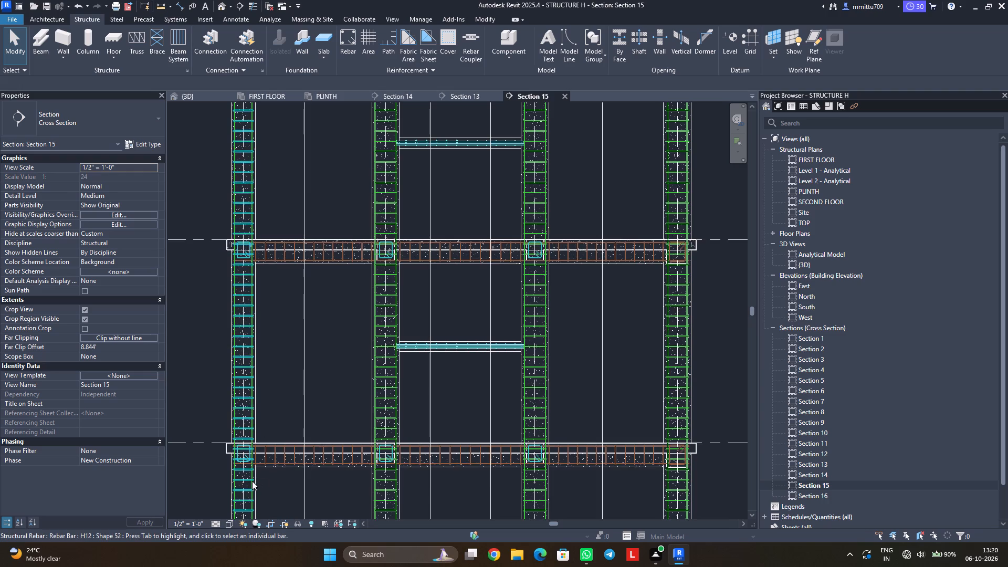
middle_click_drag(255, 477, 301, 402)
scroll(371, 411, "down", 2)
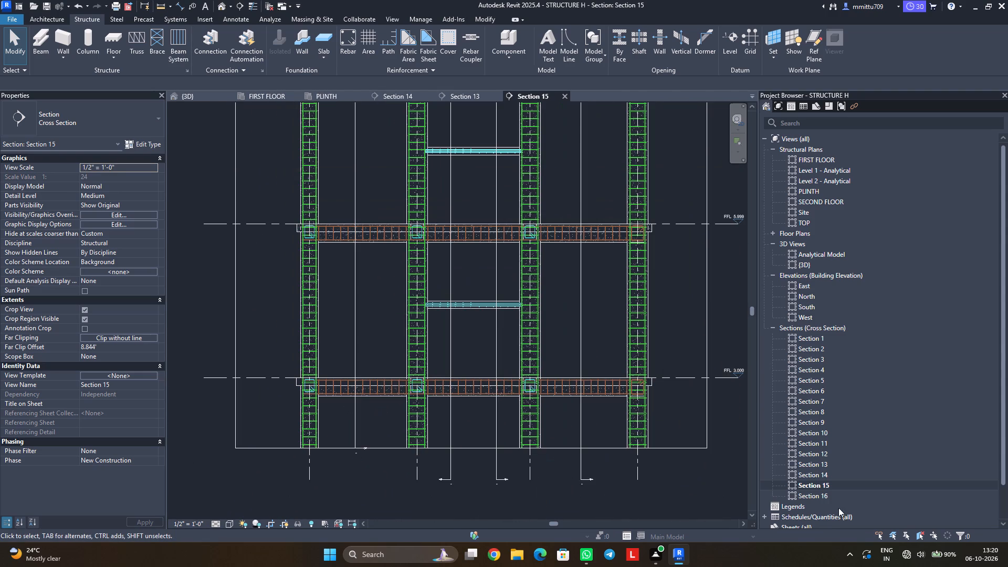
Open Section 16 and set its view scale to 3/8" = 1'-0".
double_click(850, 497)
left_click(850, 497)
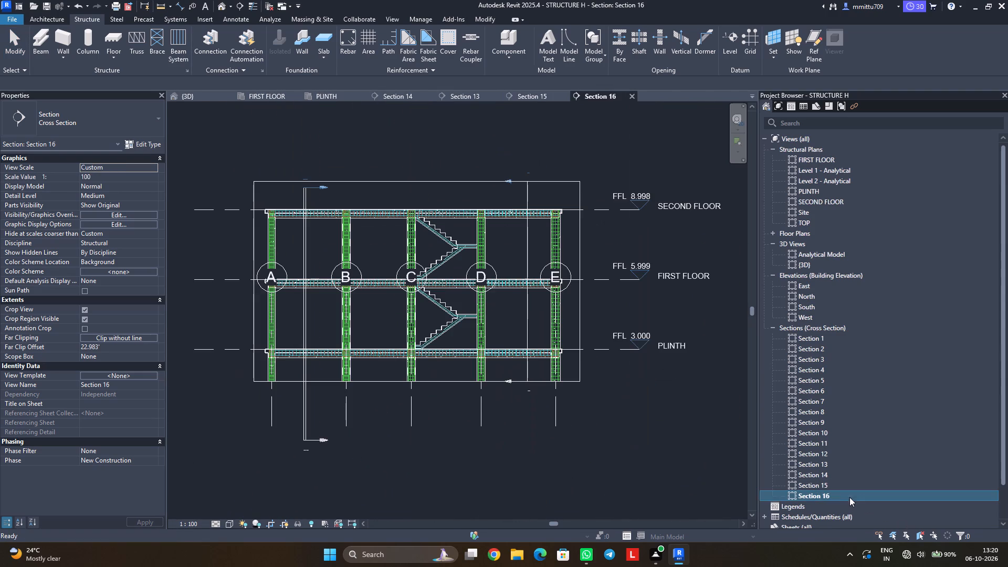
left_click(190, 523)
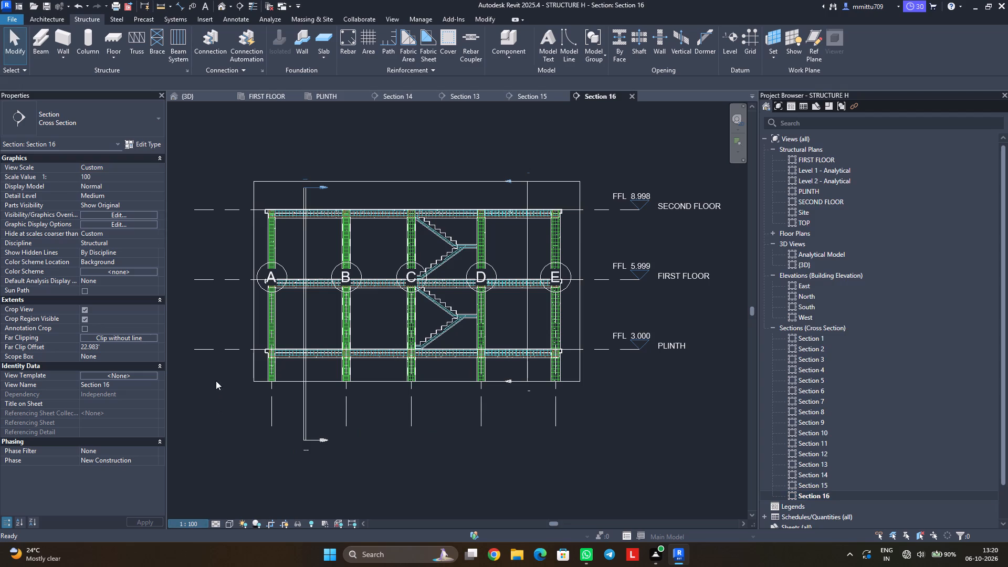
left_click(182, 529)
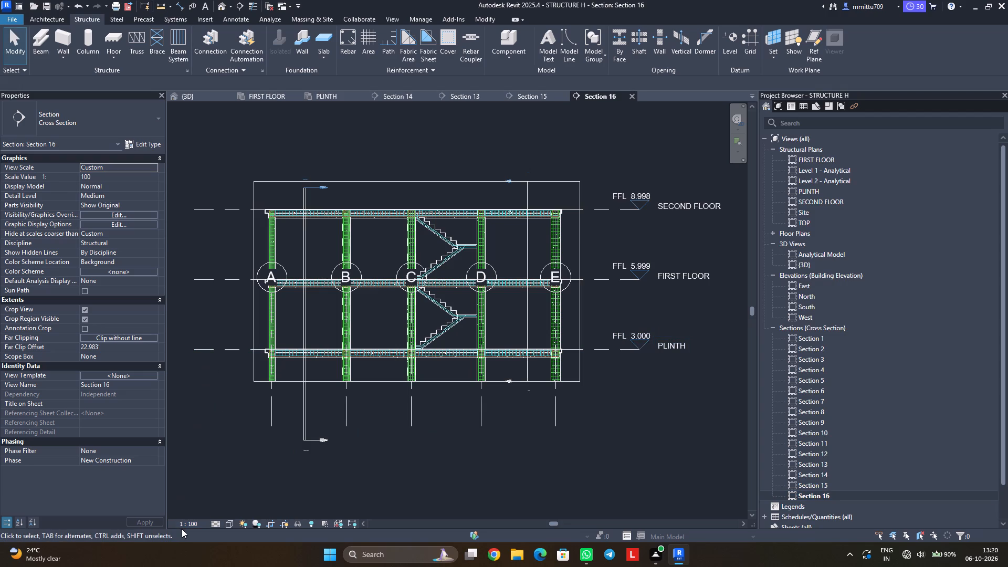
left_click(184, 522)
left_click(214, 279)
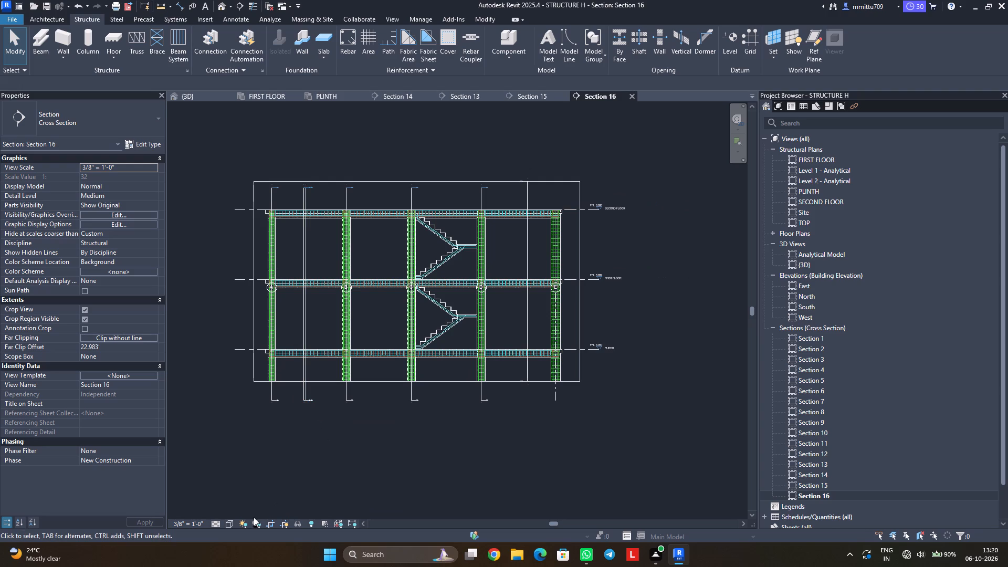
Examine the PLINTH slab, its beam and the stair start near column C in Section 16, checking the slab's properties.
middle_click_drag(405, 306, 488, 342)
scroll(405, 306, "up", 1)
scroll(474, 419, "up", 3)
middle_click_drag(511, 428, 497, 422)
scroll(498, 393, "up", 3)
scroll(498, 393, "down", 1)
scroll(498, 393, "up", 3)
scroll(508, 385, "down", 1)
scroll(508, 385, "up", 6)
scroll(512, 380, "down", 1)
left_click(517, 346)
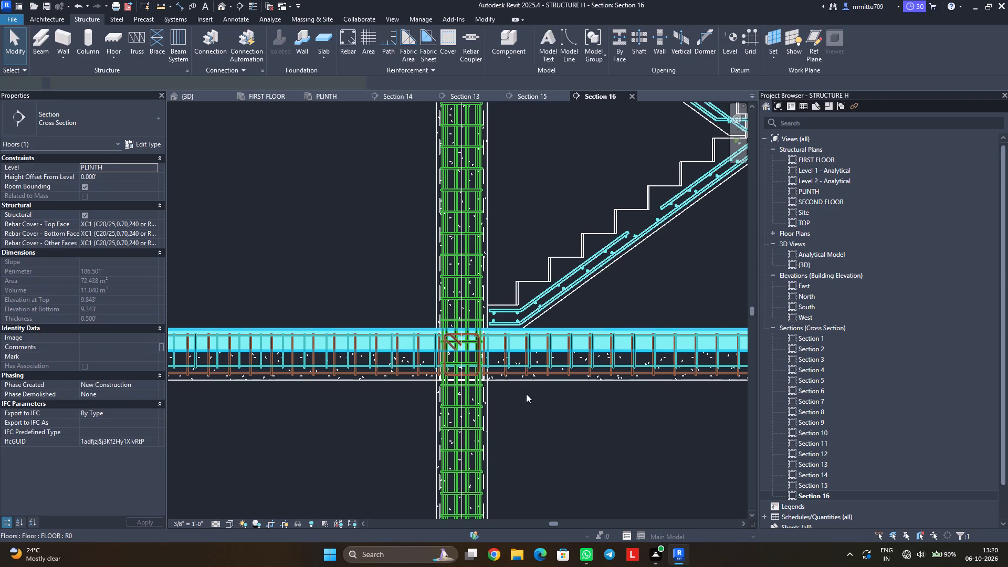
left_click(558, 447)
middle_click_drag(545, 362, 517, 469)
scroll(520, 377, "down", 3)
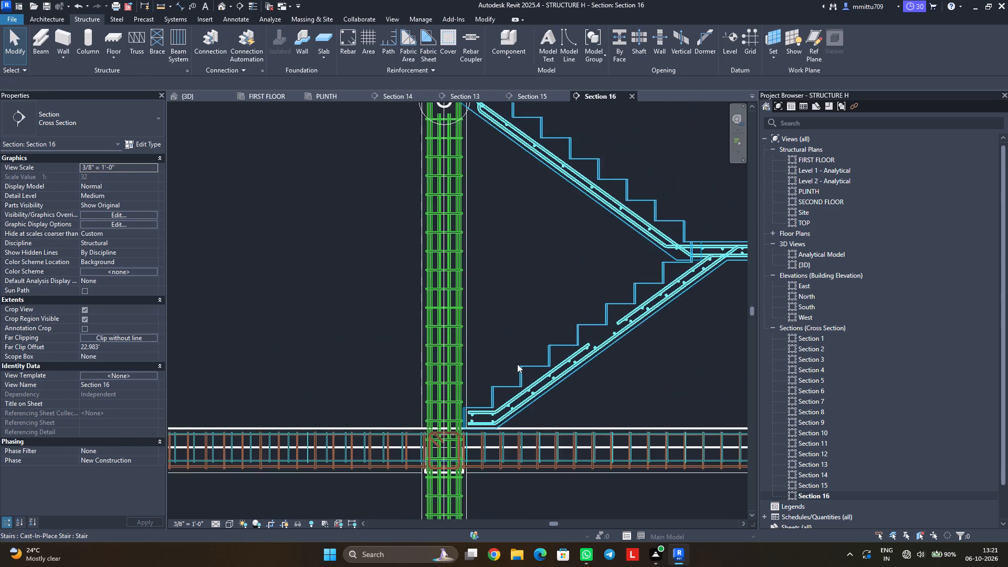
Examine the FIRST FLOOR slab around the stair at column C, and highlight all instances of its SLAB foundation type.
scroll(517, 364, "down", 1)
middle_click_drag(512, 345, 509, 422)
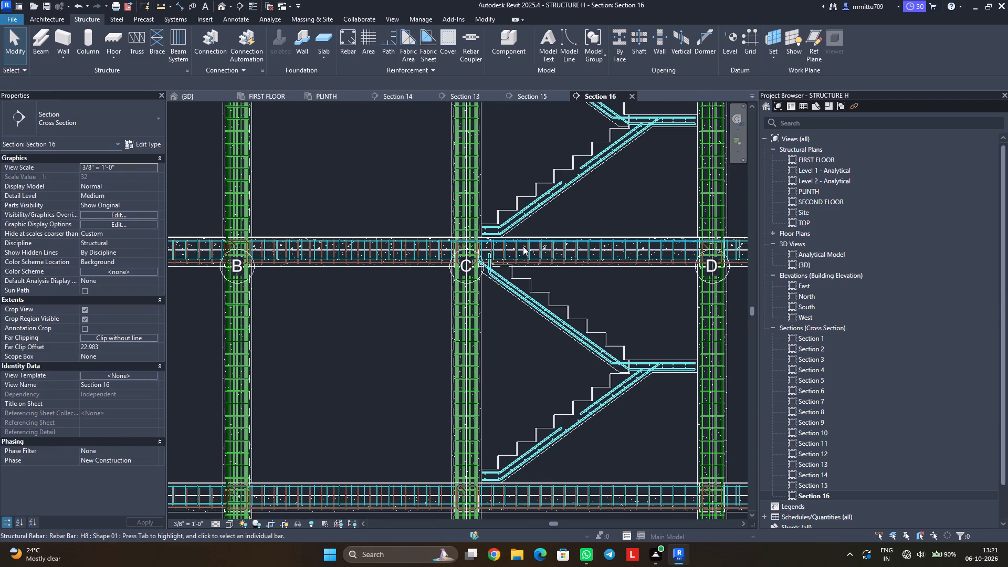
scroll(523, 246, "up", 1)
scroll(523, 246, "down", 1)
scroll(523, 246, "up", 3)
scroll(523, 246, "down", 1)
scroll(523, 246, "up", 6)
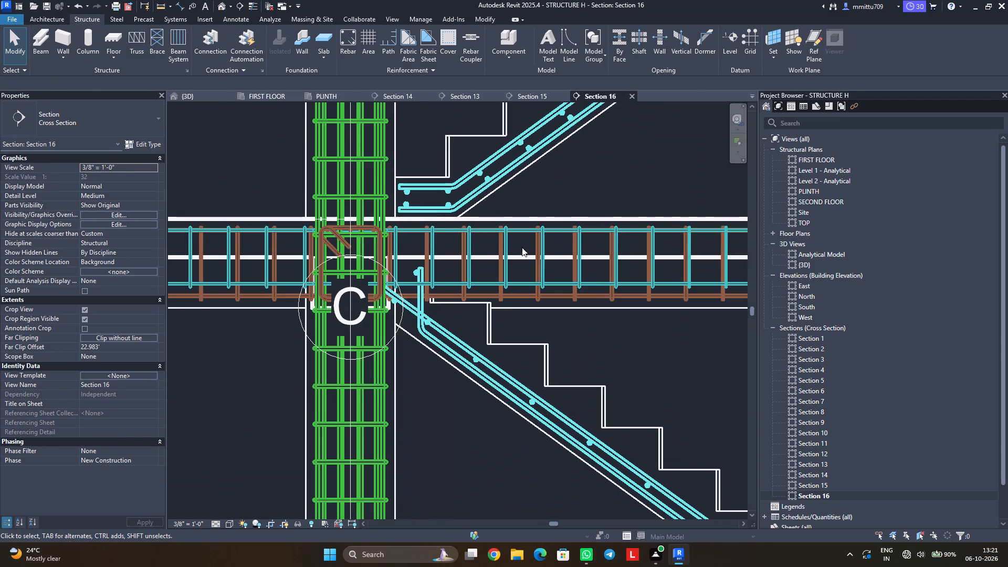
left_click(520, 257)
scroll(464, 404, "down", 8)
scroll(464, 404, "up", 2)
scroll(464, 404, "down", 2)
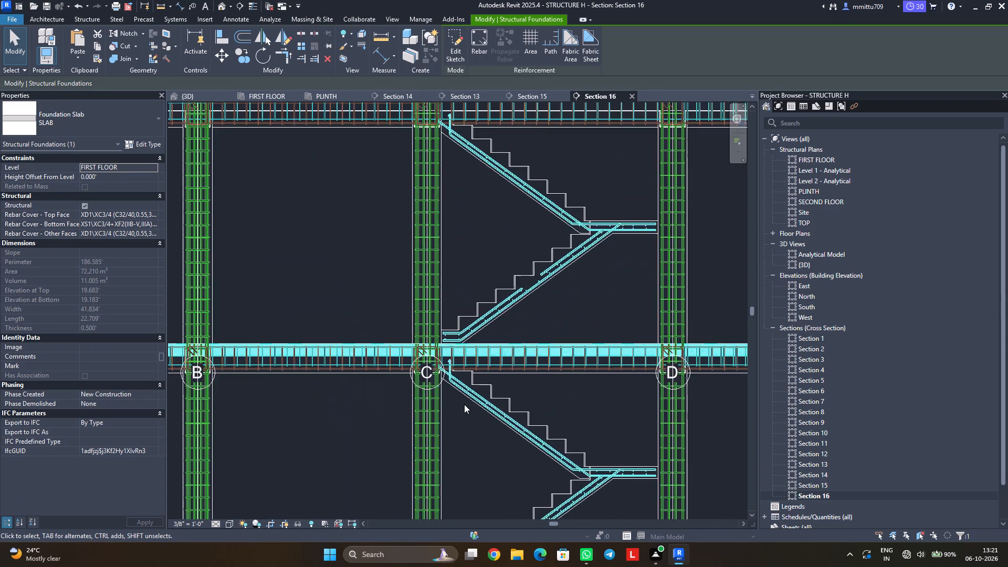
scroll(464, 404, "down", 4)
type("SA")
scroll(464, 405, "down", 1)
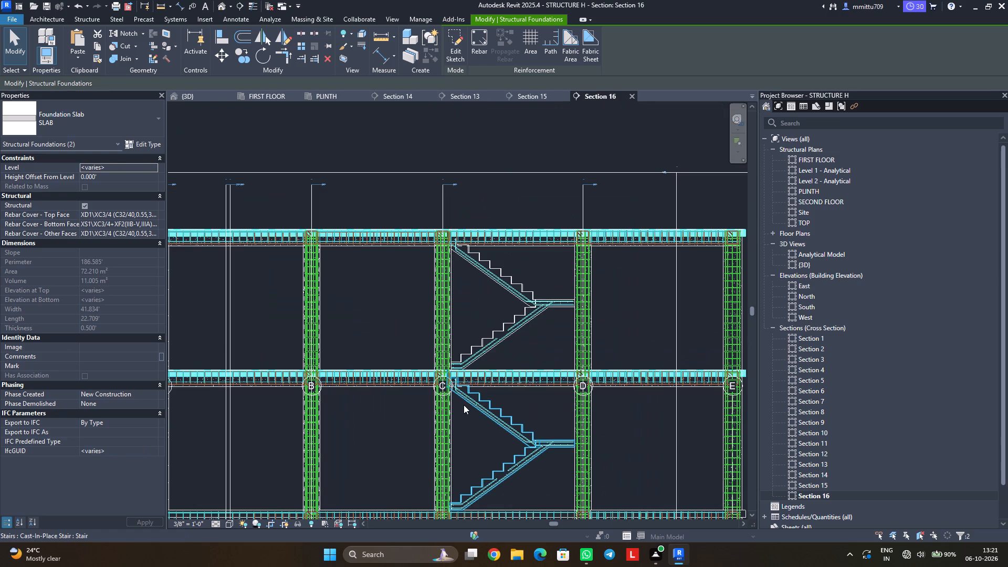
scroll(464, 405, "down", 3)
middle_click_drag(466, 417, 472, 379)
left_click(701, 429)
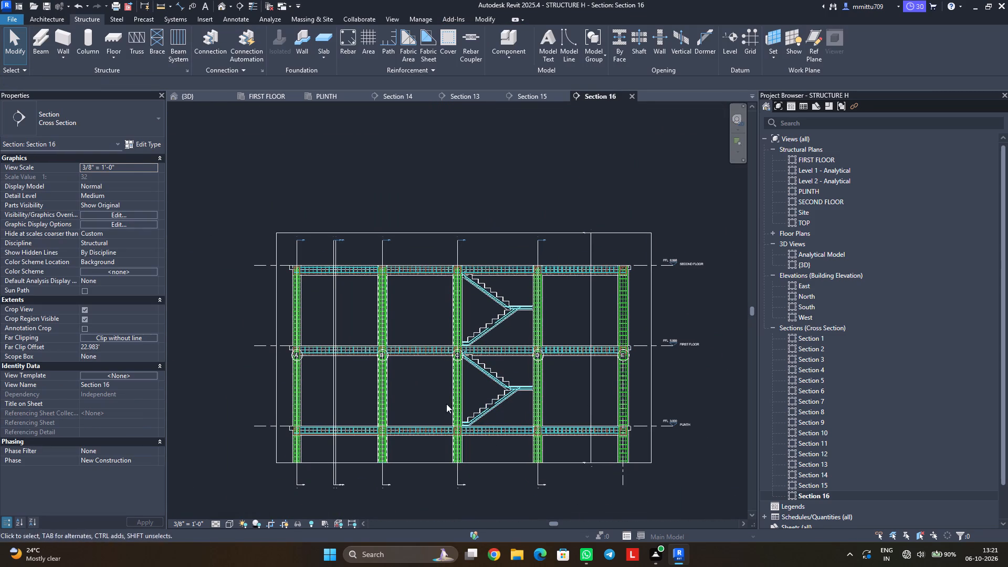
Turn off both the crop region visibility and the view cropping for Section 16.
left_click(84, 320)
left_click(81, 307)
Examine the uncropped Section 16, from the footings up through the PLINTH beams and slab to the upper floors.
scroll(229, 325, "up", 1)
scroll(229, 325, "down", 1)
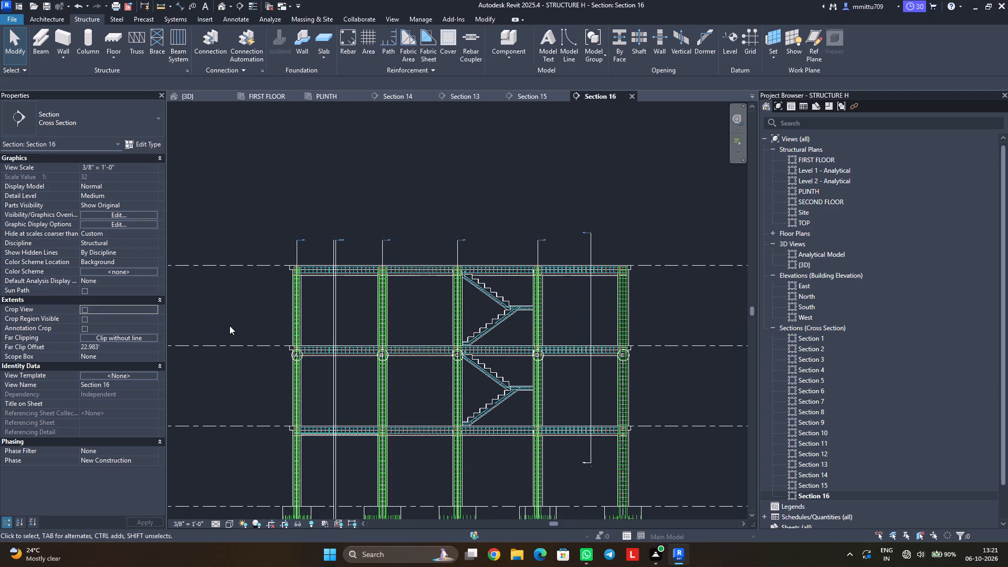
scroll(229, 325, "down", 7)
middle_click_drag(232, 374, 386, 325)
scroll(416, 322, "up", 3)
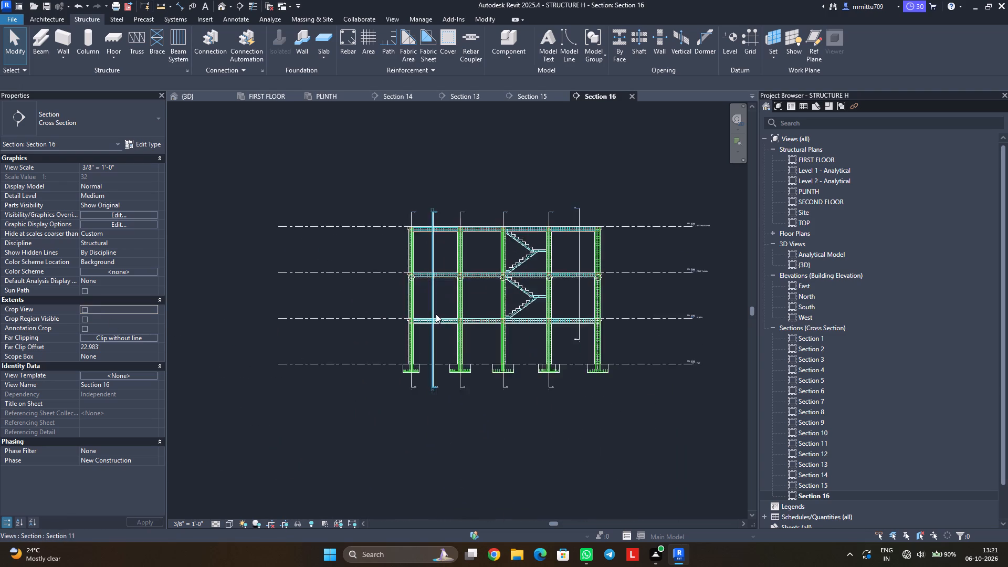
scroll(436, 314, "down", 1)
scroll(436, 314, "up", 4)
scroll(436, 314, "down", 2)
scroll(443, 316, "up", 2)
scroll(443, 316, "down", 1)
scroll(443, 316, "up", 8)
scroll(447, 329, "down", 1)
scroll(447, 329, "up", 1)
middle_click_drag(456, 355, 425, 363)
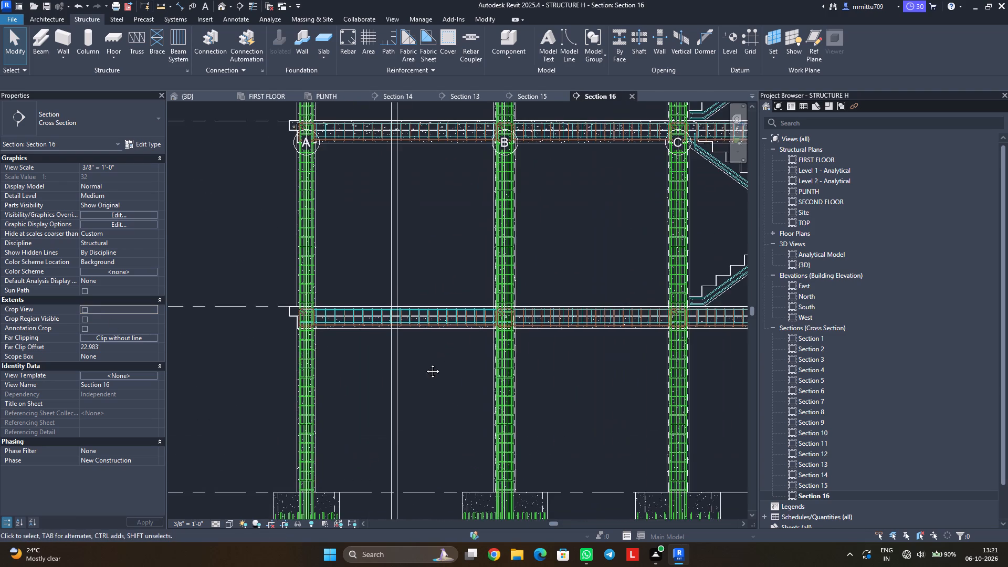
middle_click_drag(425, 363, 404, 366)
scroll(401, 366, "down", 7)
middle_click_drag(435, 367, 394, 377)
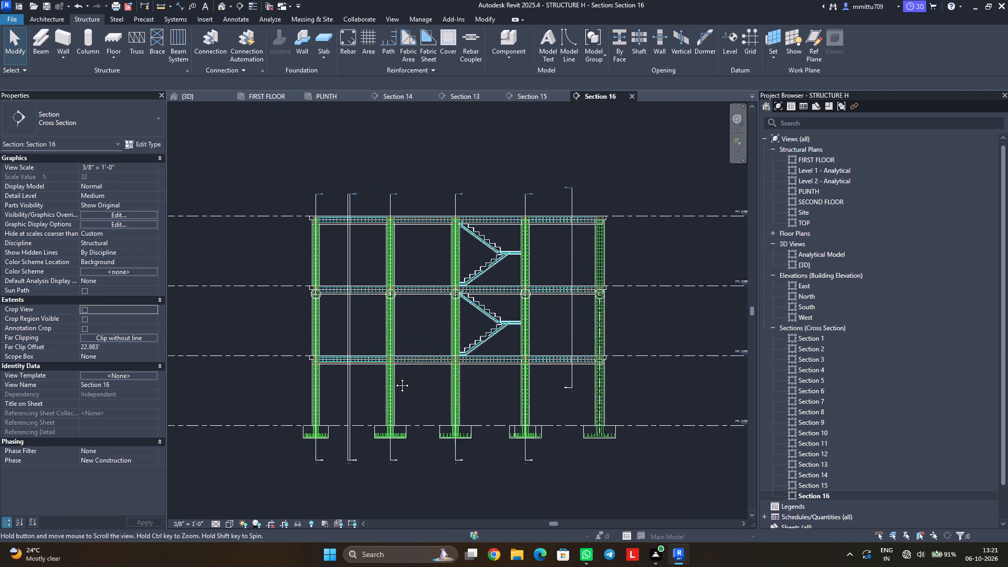
middle_click_drag(394, 377, 390, 379)
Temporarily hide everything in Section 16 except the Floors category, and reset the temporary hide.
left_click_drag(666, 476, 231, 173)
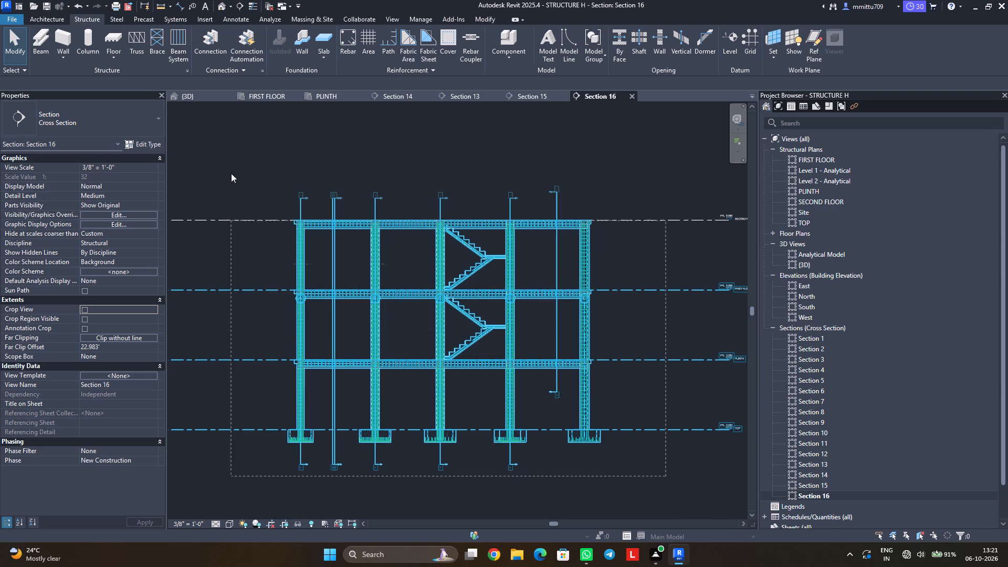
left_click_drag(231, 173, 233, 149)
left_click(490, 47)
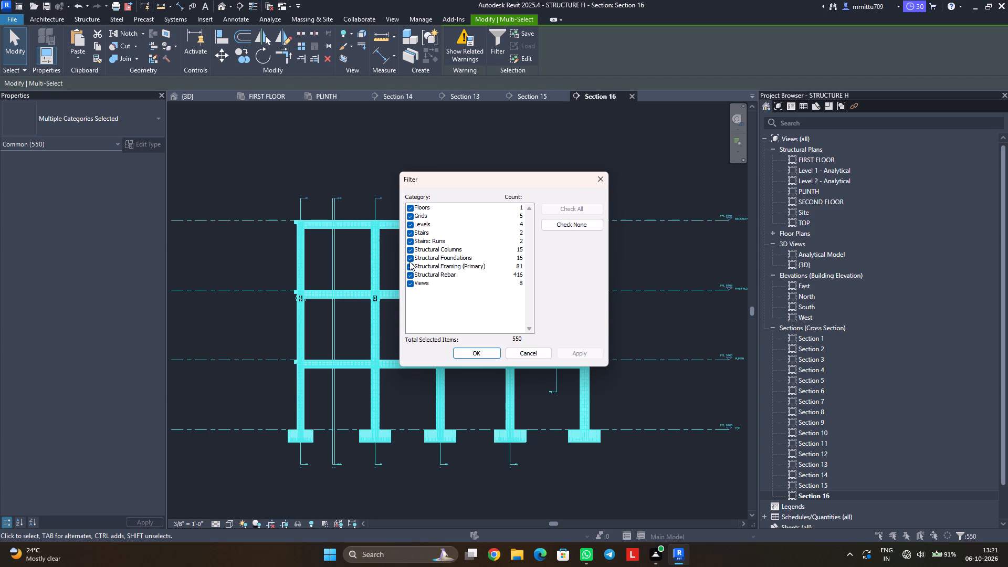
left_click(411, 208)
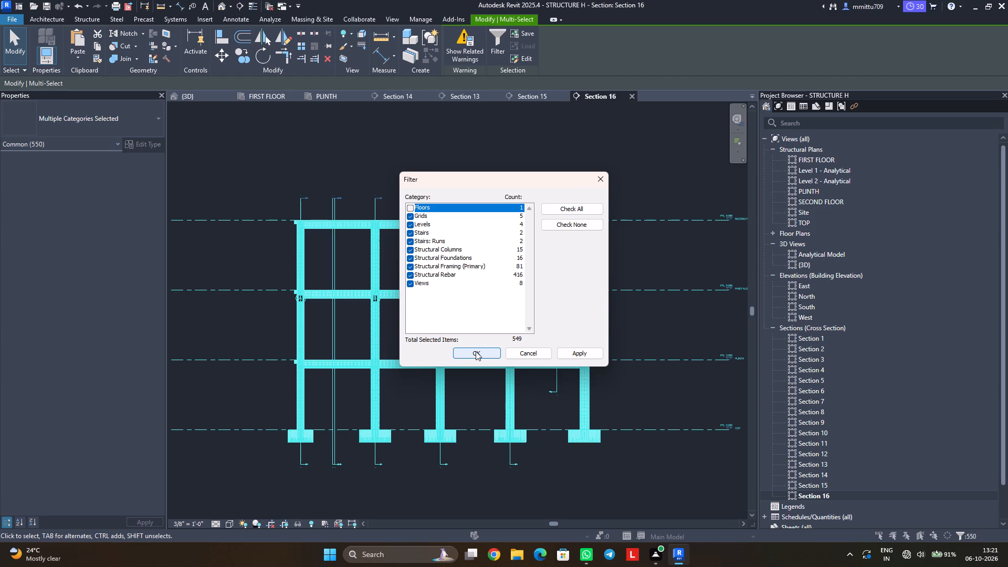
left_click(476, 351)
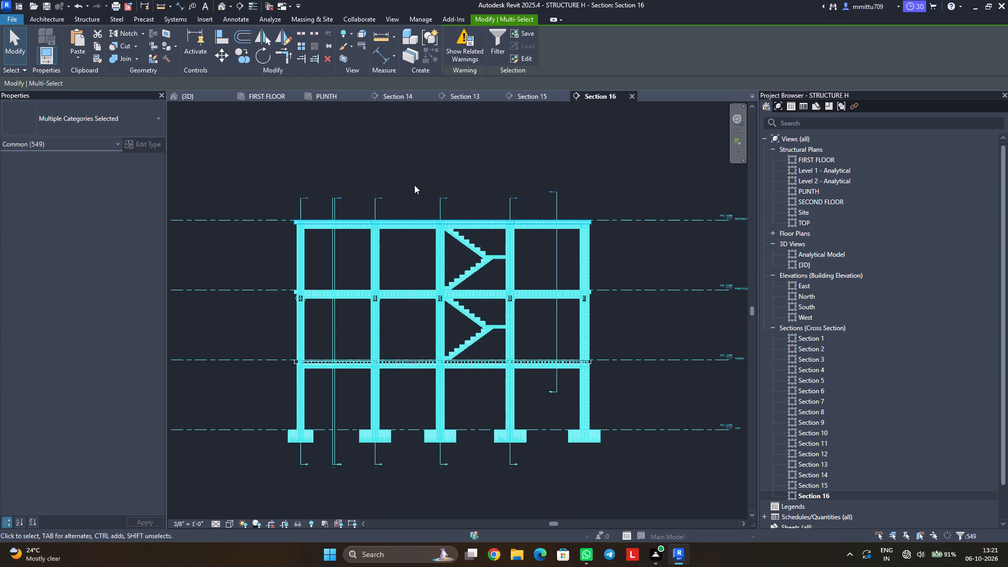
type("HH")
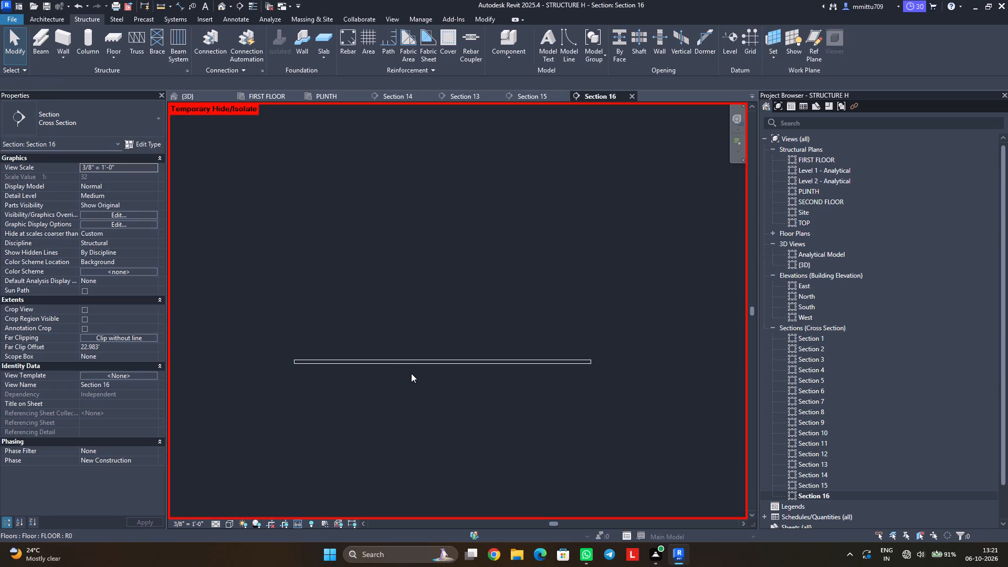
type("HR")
Select the whole structure in Section 16, review its element categories in the selection filter, and clear the selection.
left_click_drag(623, 467, 503, 429)
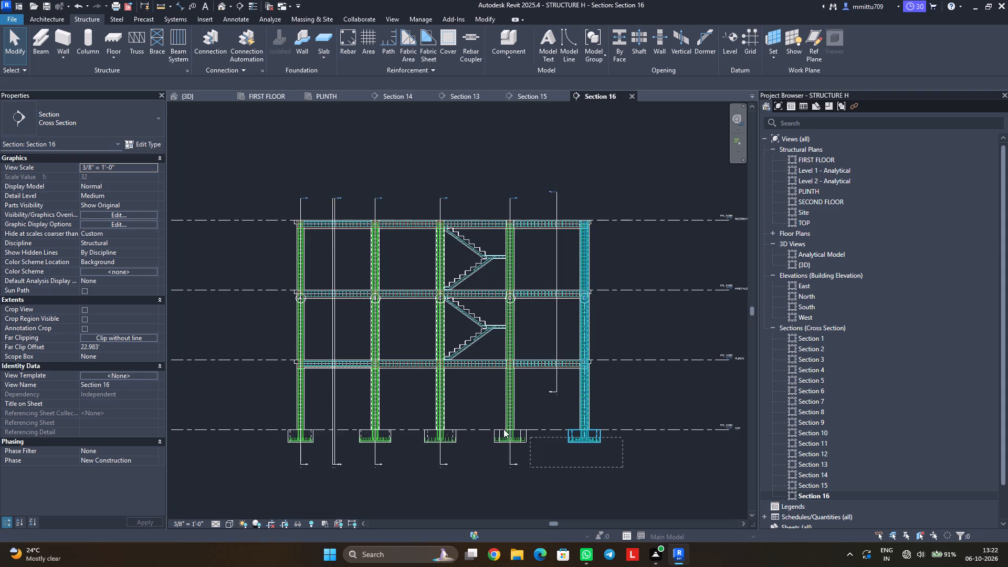
left_click_drag(503, 429, 264, 168)
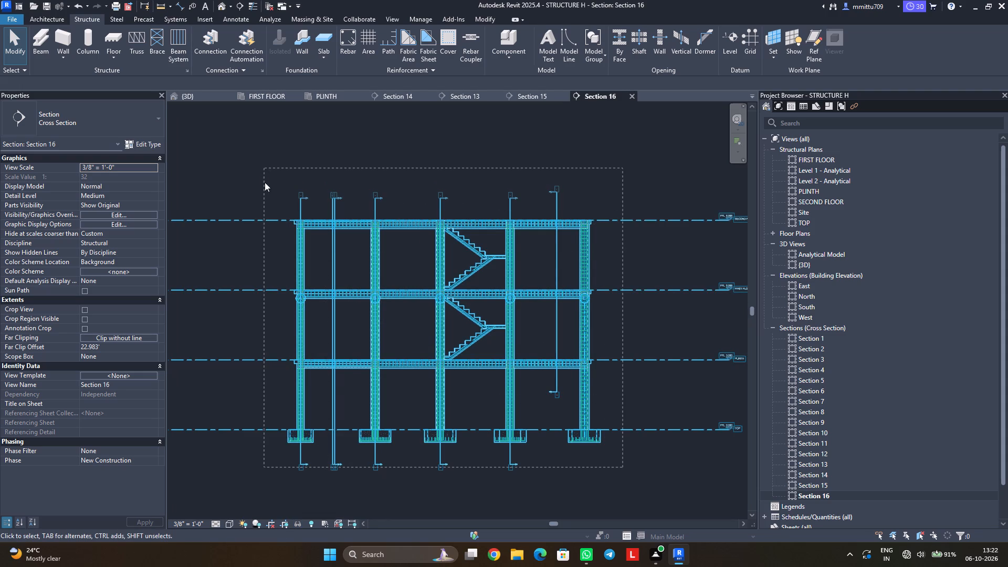
left_click(492, 39)
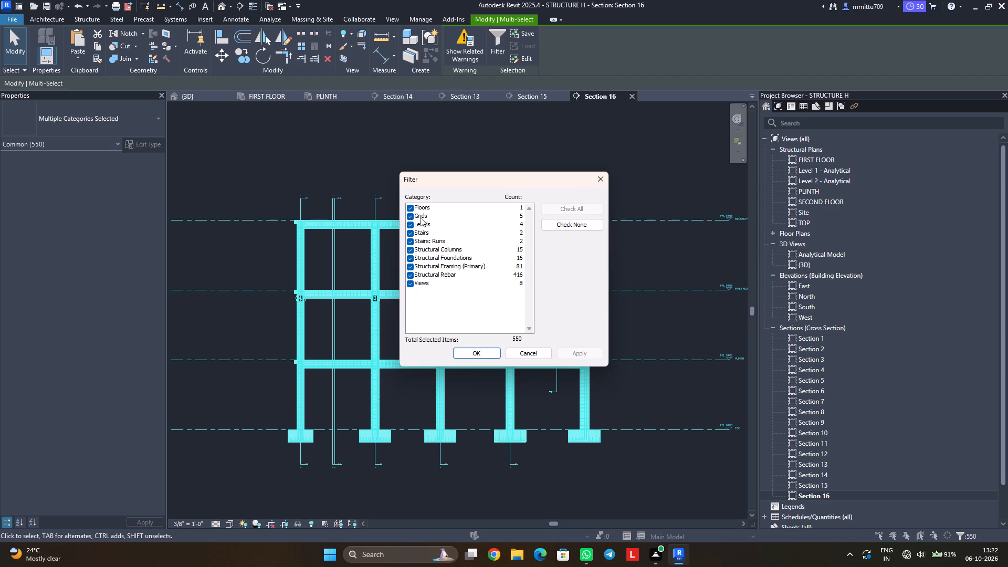
left_click(533, 354)
left_click(557, 479)
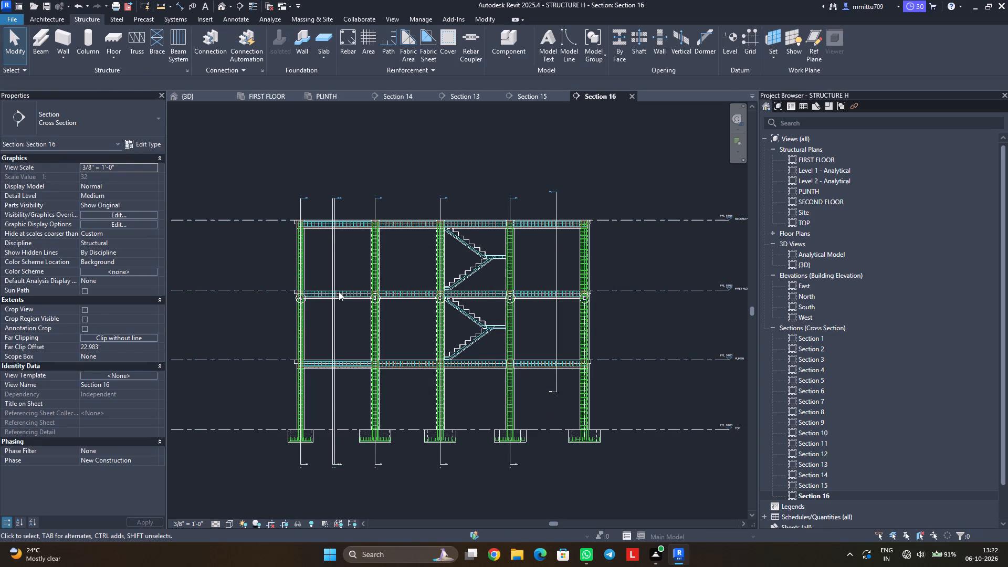
Pick out the FIRST FLOOR slab among the overlapping beams and rebar in Section 16, inspect its properties, and deselect it.
key("Tab")
key("Tab")
key("Tab")
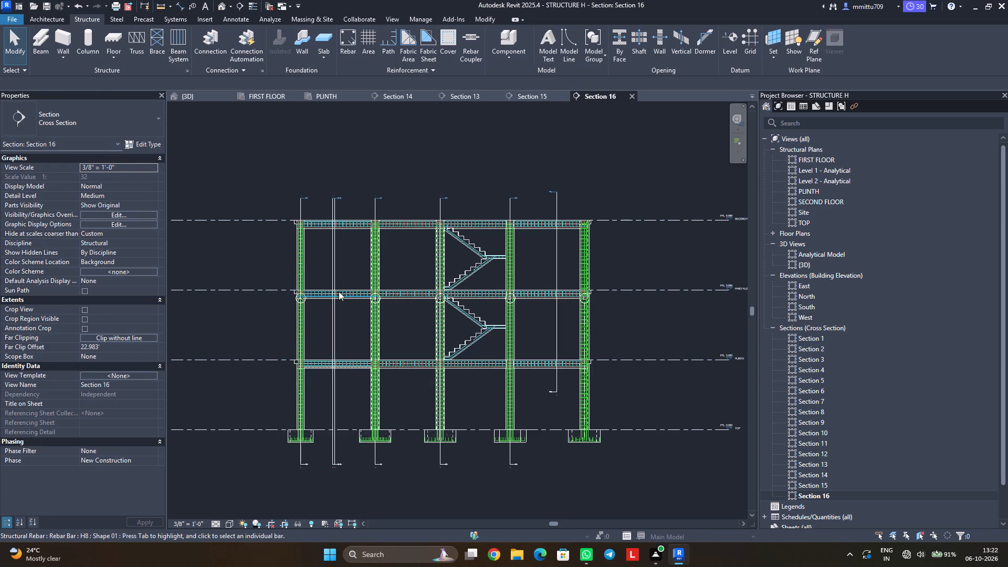
key("Tab")
key("Tab")
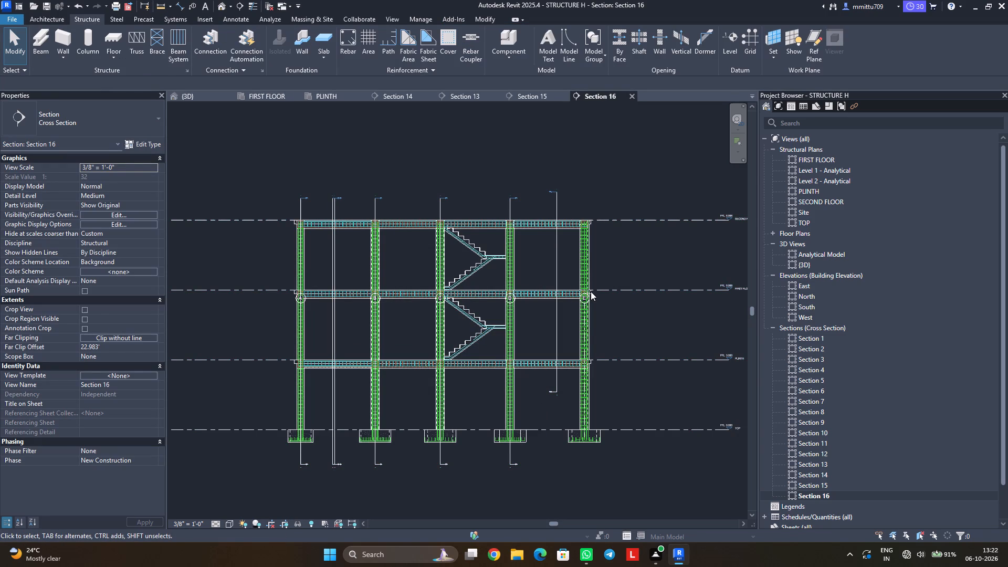
key("Tab")
key("Tab")
scroll(596, 293, "up", 1)
scroll(596, 293, "down", 1)
scroll(596, 293, "up", 2)
scroll(595, 293, "down", 1)
scroll(595, 293, "up", 1)
scroll(595, 293, "down", 1)
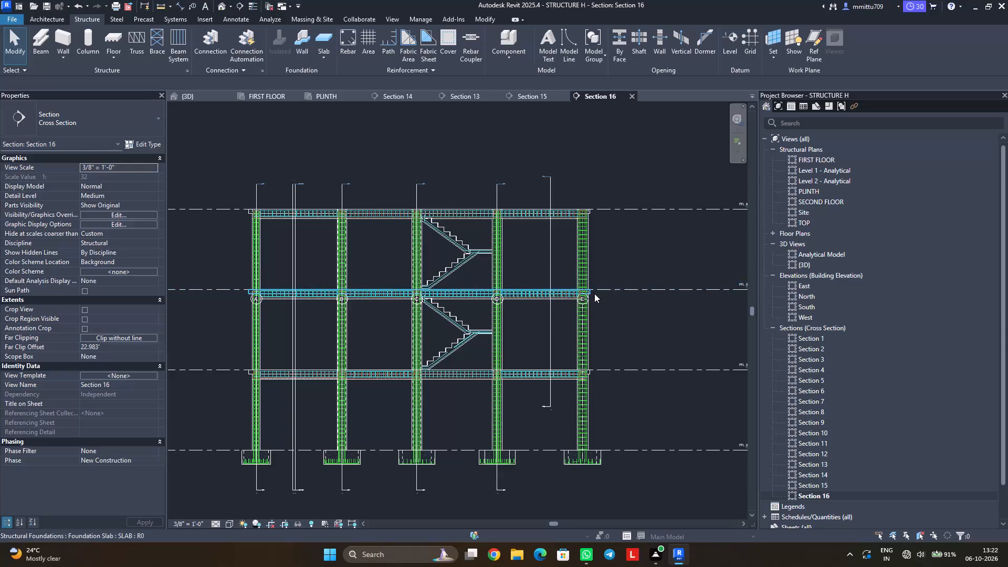
left_click(594, 293)
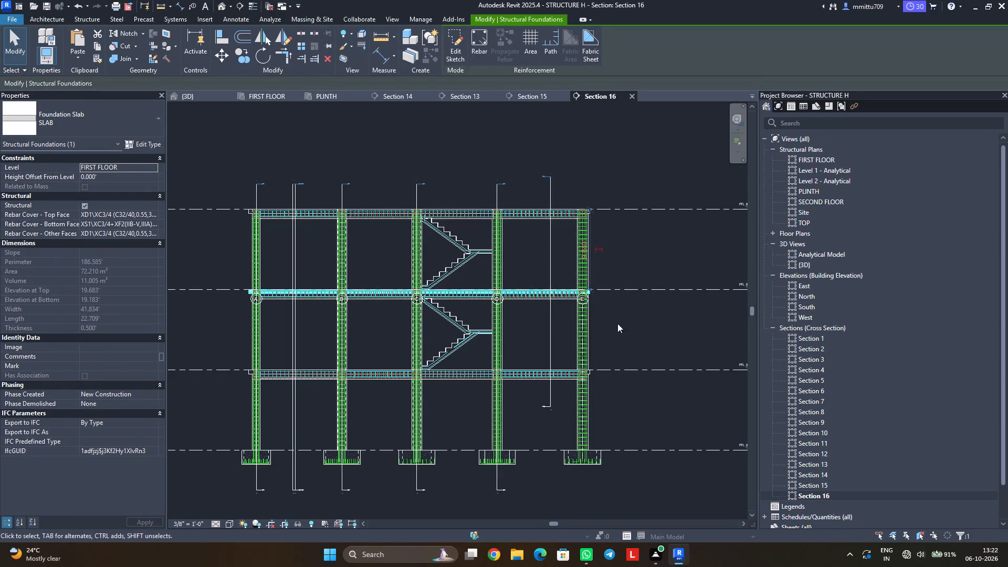
left_click(474, 152)
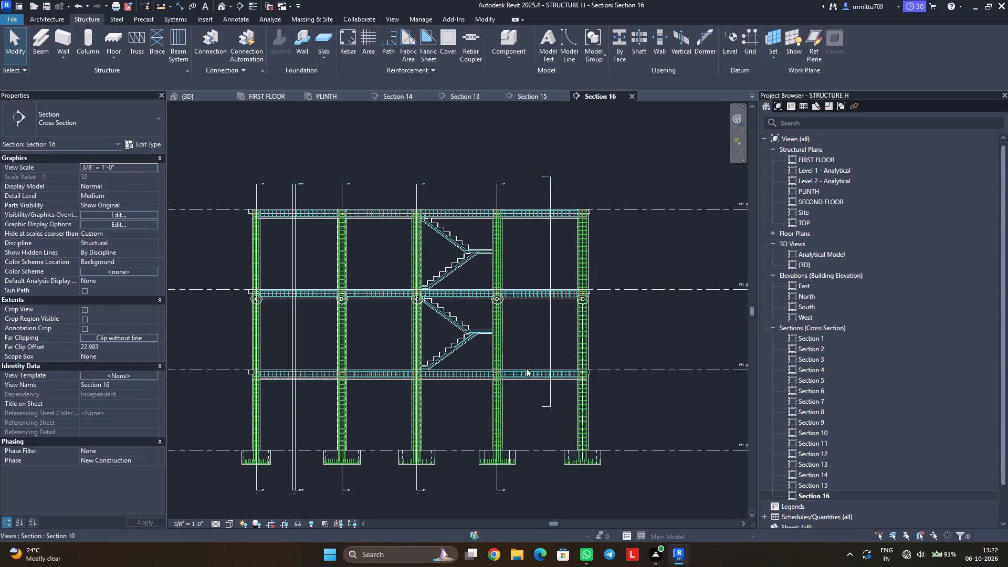
Select all elements crossing the FIRST FLOOR and SECOND FLOOR levels in Section 16 and review their categories in the selection filter.
left_click_drag(633, 319, 537, 312)
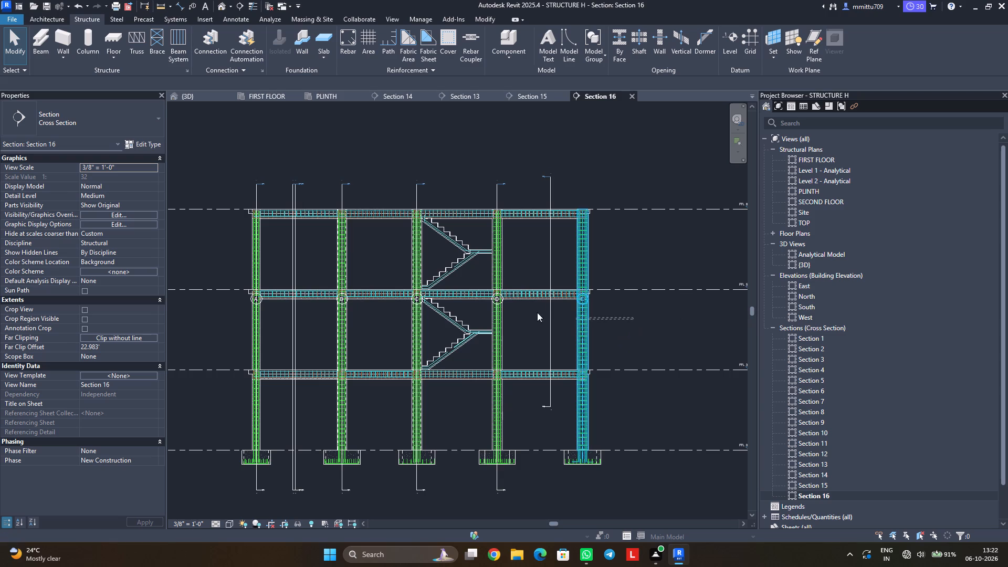
left_click_drag(537, 312, 234, 164)
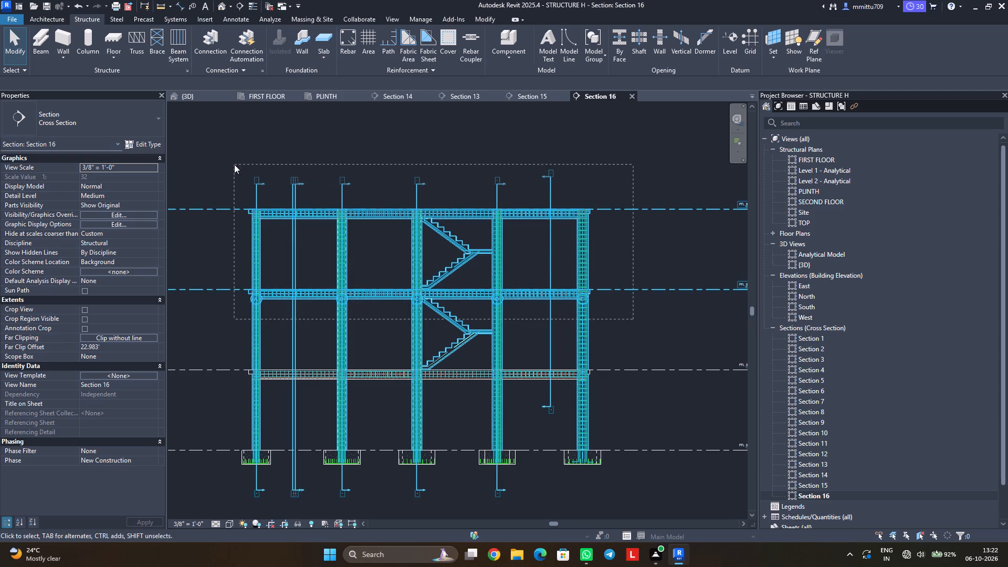
left_click(498, 55)
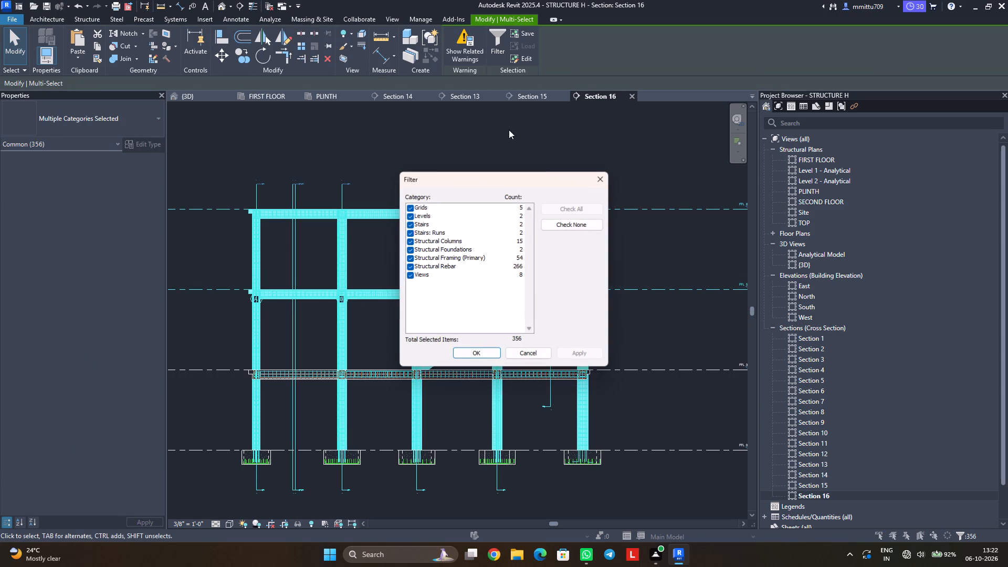
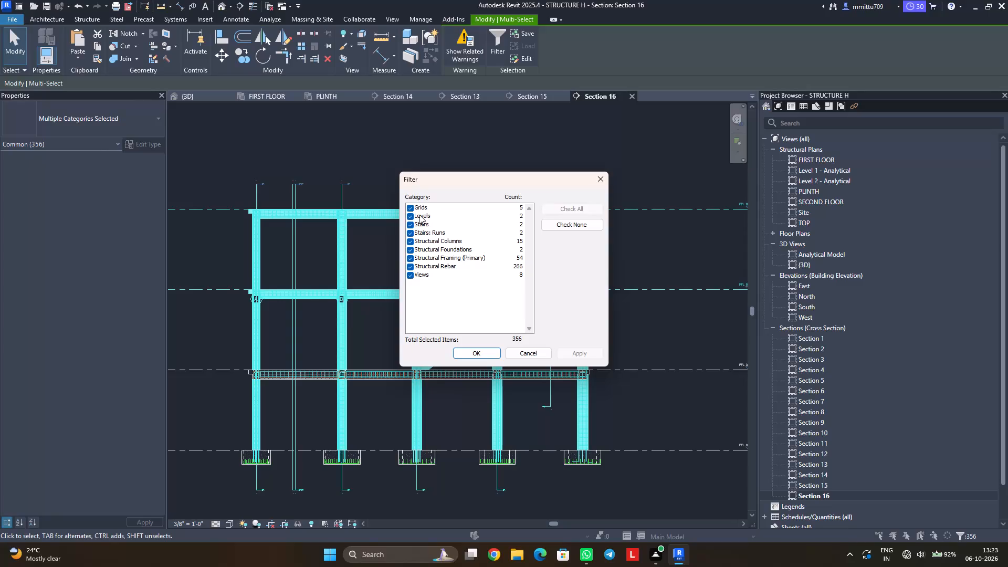
Close the selection filter without changes and clear the selection in Section 16.
left_click(529, 351)
left_click(377, 136)
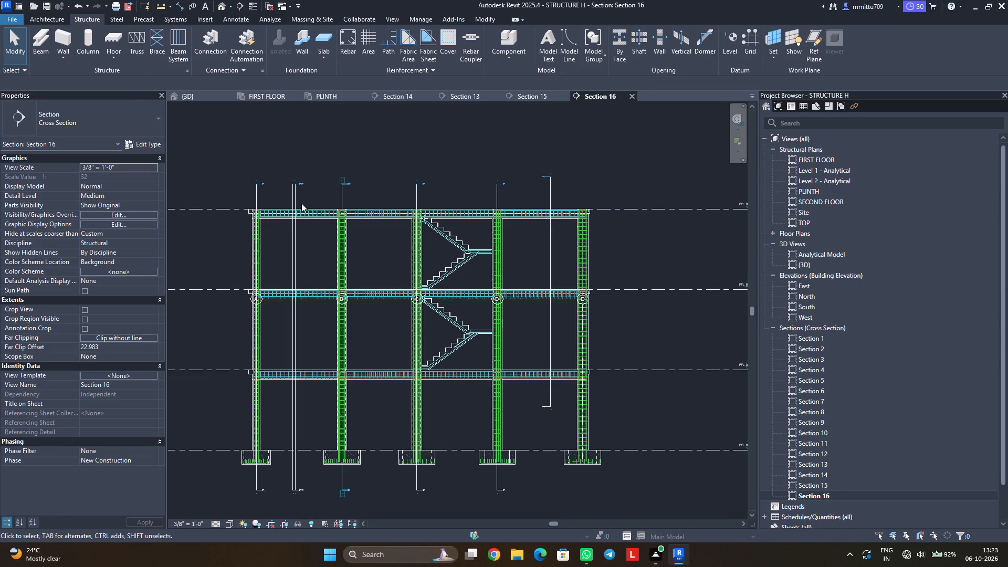
Select the SECOND FLOOR slab at its outer edge in Section 16, inspect its properties, deselect it and dismiss the save reminder.
scroll(248, 213, "up", 1)
scroll(248, 213, "down", 1)
scroll(248, 213, "up", 4)
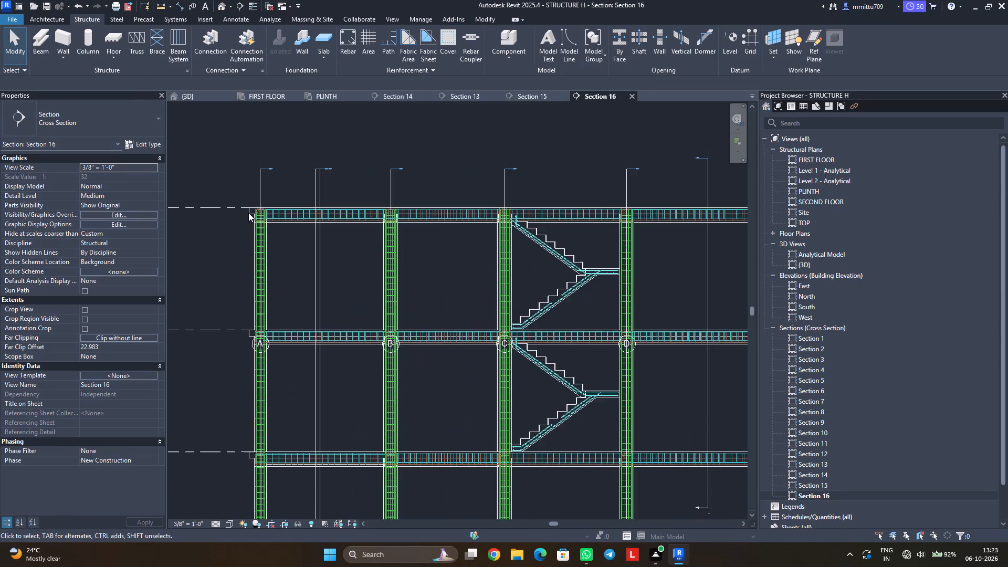
scroll(248, 213, "down", 2)
scroll(248, 213, "up", 1)
scroll(248, 213, "down", 2)
scroll(248, 213, "up", 2)
scroll(248, 213, "down", 1)
scroll(248, 213, "up", 8)
left_click(255, 214)
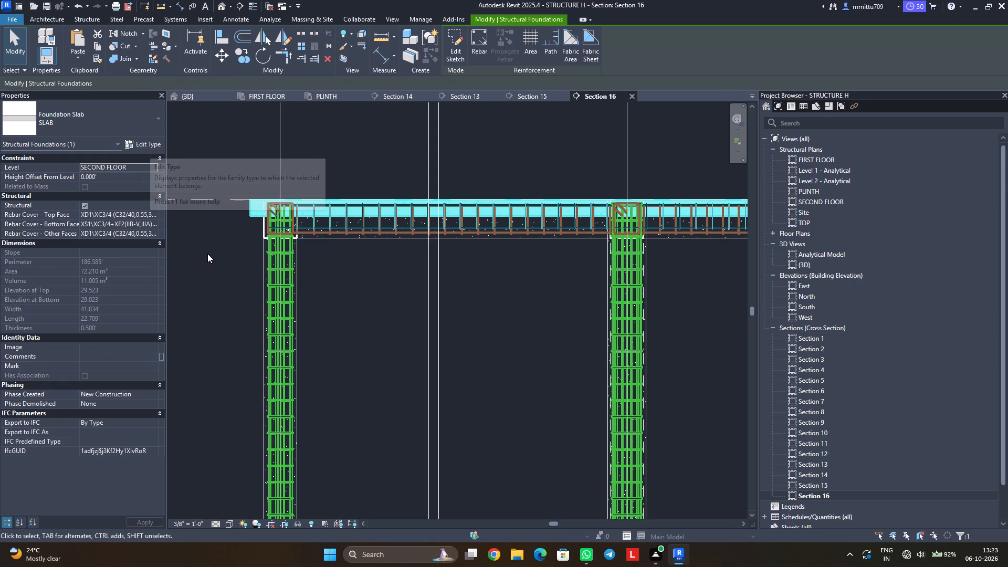
key("Escape")
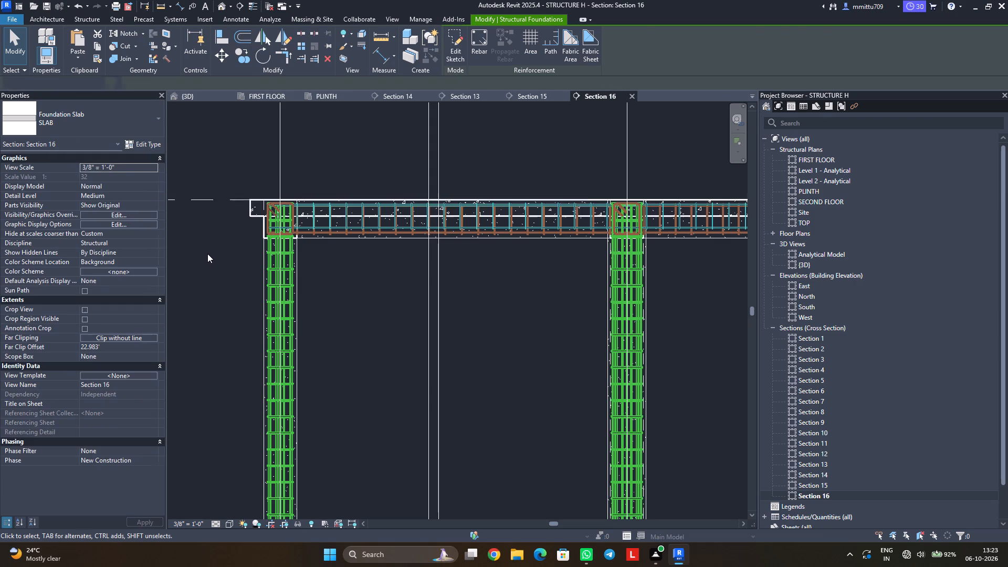
key("Escape")
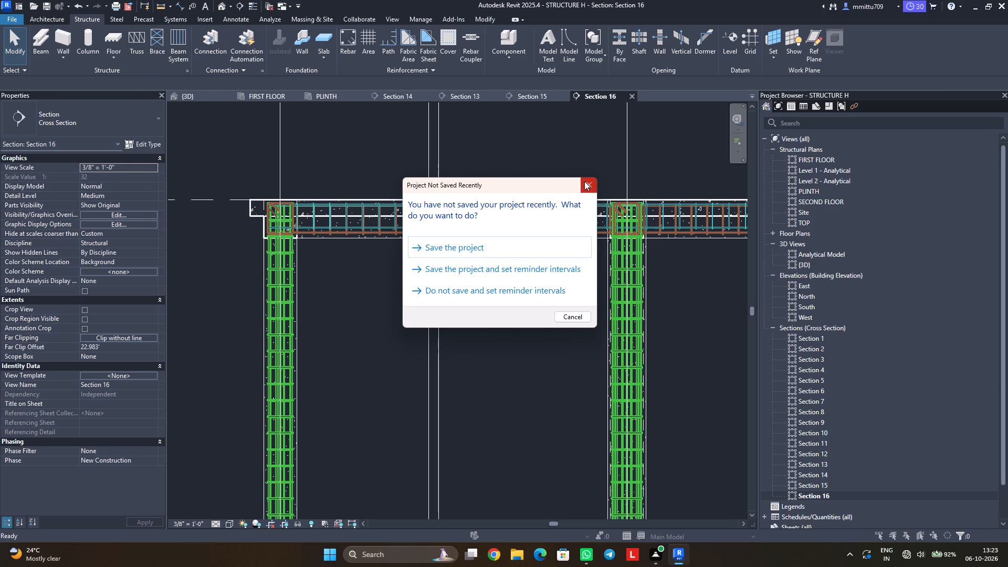
left_click(584, 181)
Select the SECOND FLOOR slab in the 3D view and inspect its properties.
left_click(197, 93)
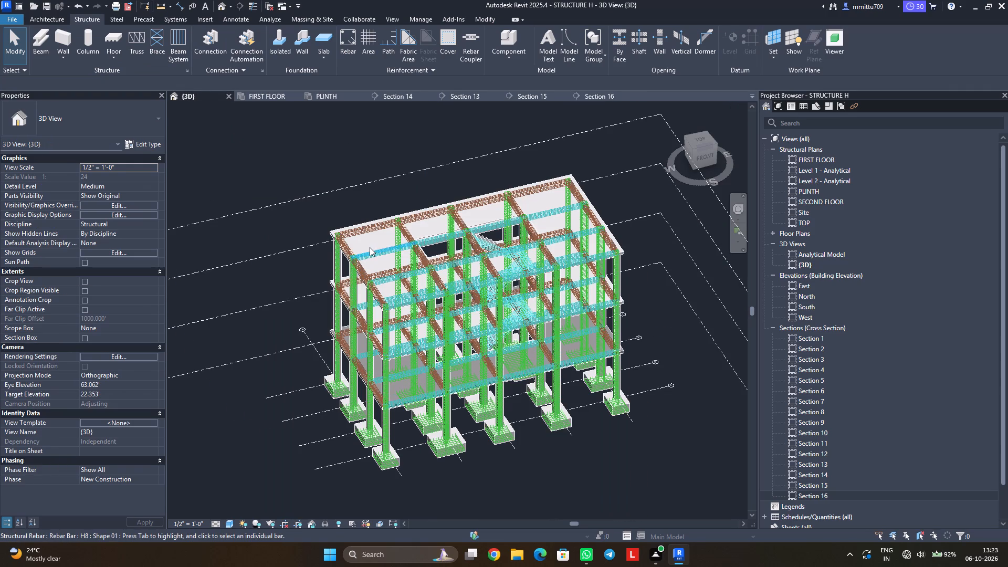
scroll(329, 234, "up", 6)
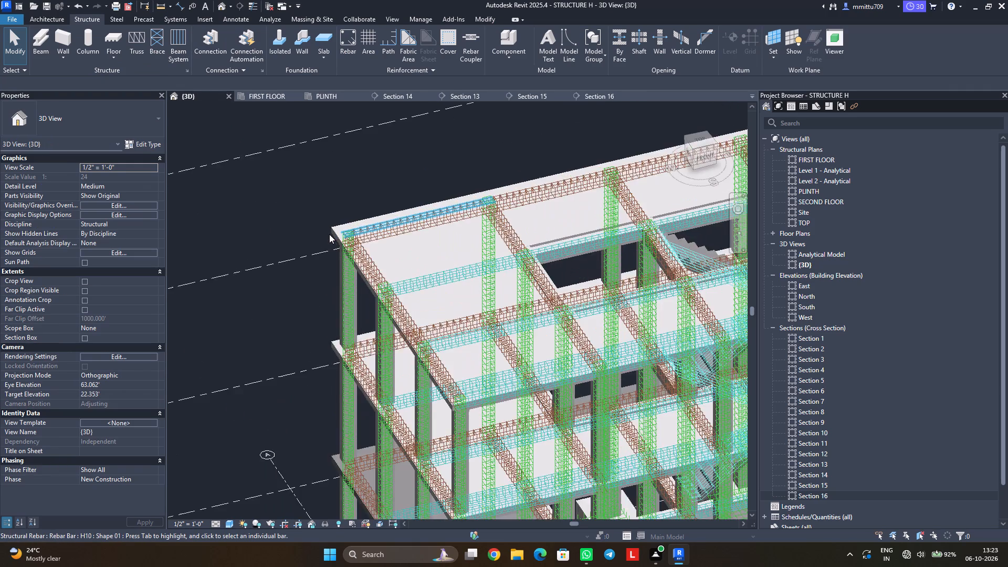
scroll(329, 234, "up", 2)
scroll(329, 234, "down", 2)
left_click(329, 228)
scroll(350, 288, "down", 4)
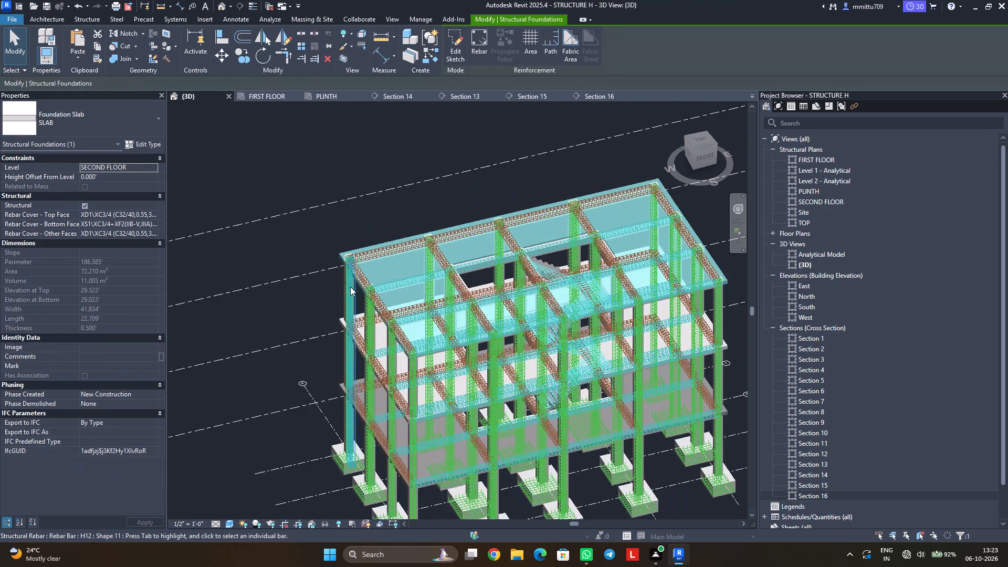
scroll(350, 287, "down", 3)
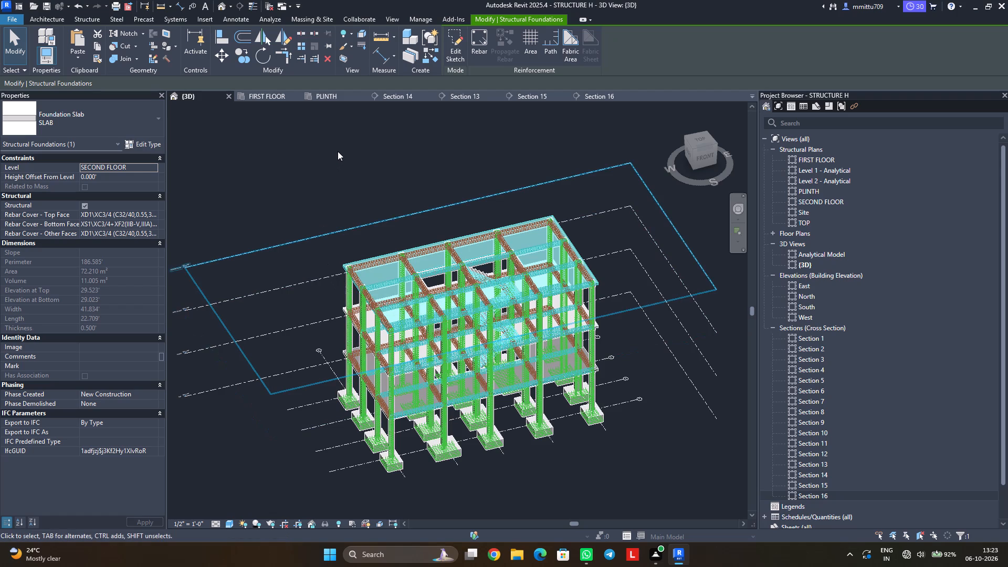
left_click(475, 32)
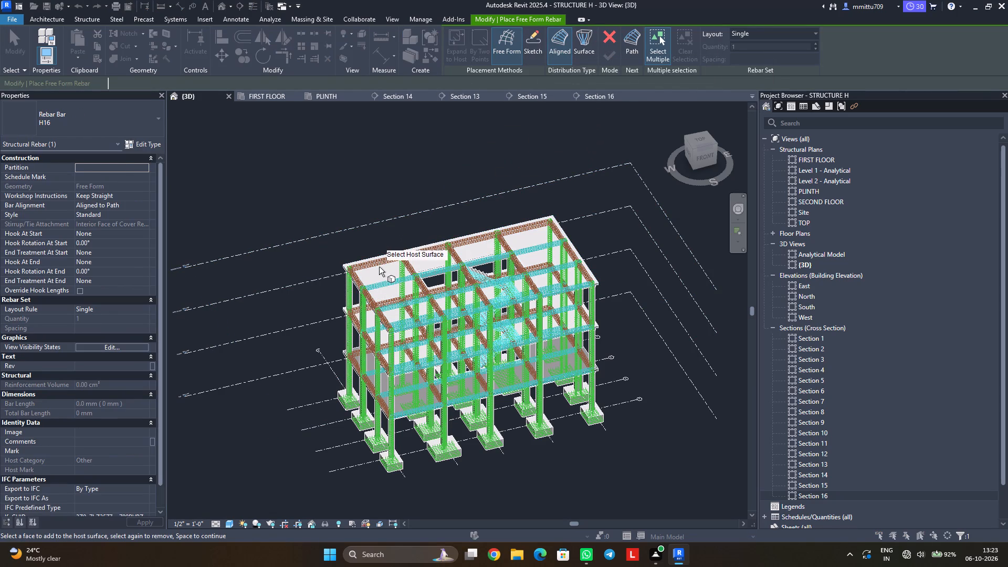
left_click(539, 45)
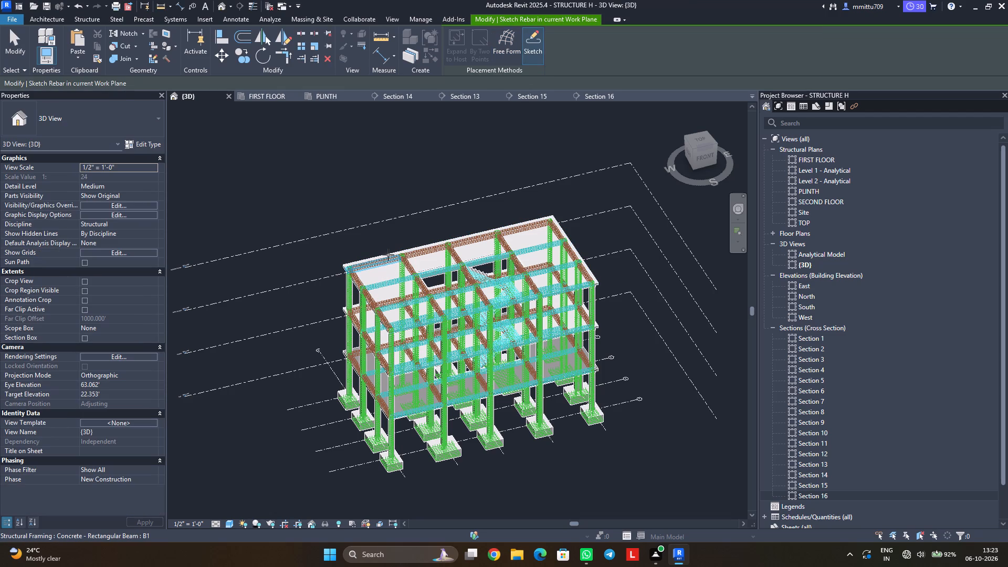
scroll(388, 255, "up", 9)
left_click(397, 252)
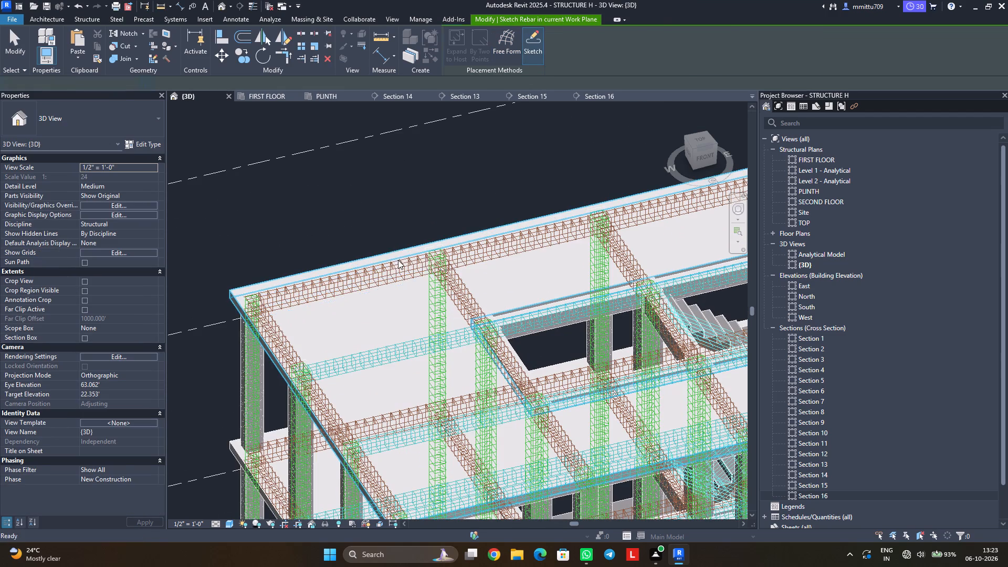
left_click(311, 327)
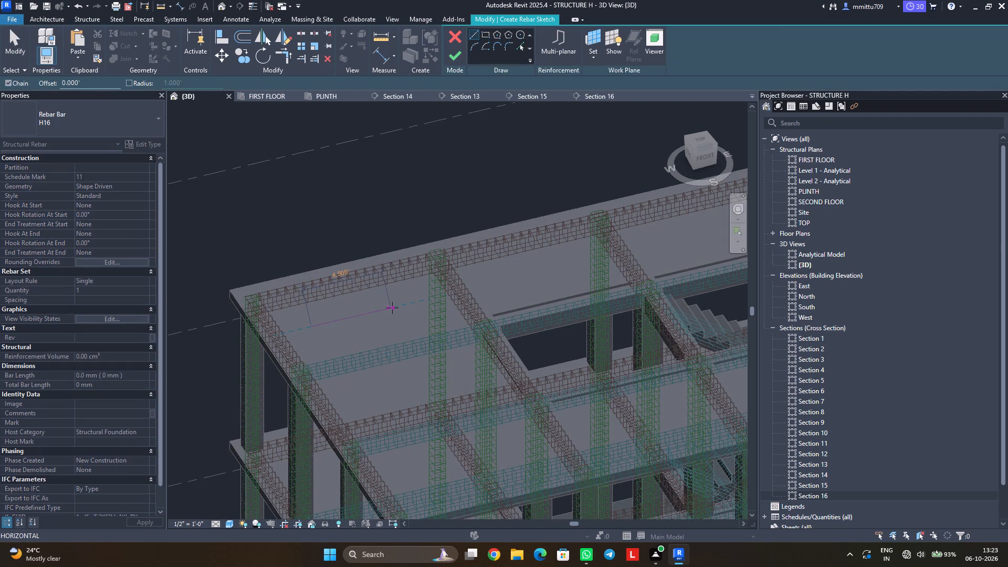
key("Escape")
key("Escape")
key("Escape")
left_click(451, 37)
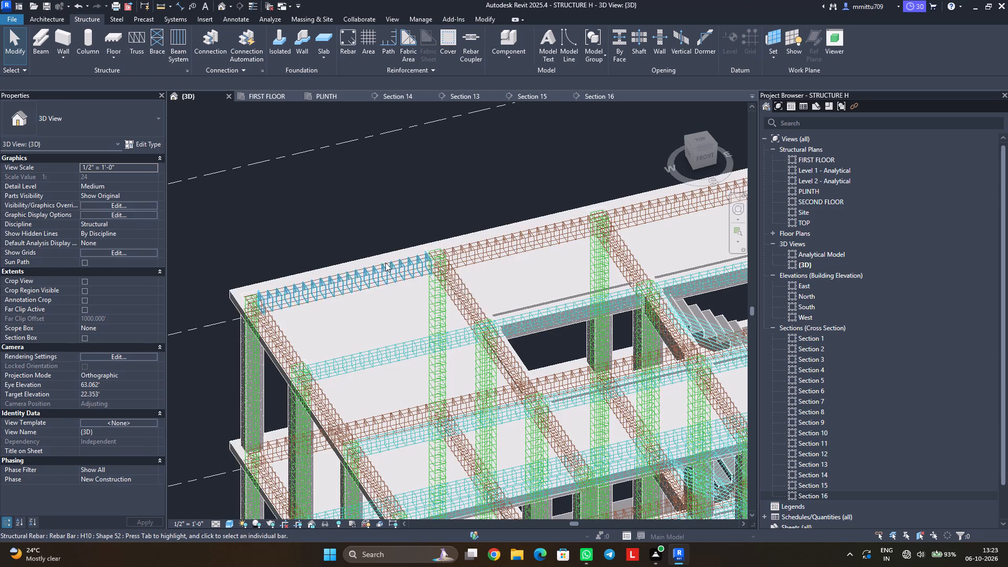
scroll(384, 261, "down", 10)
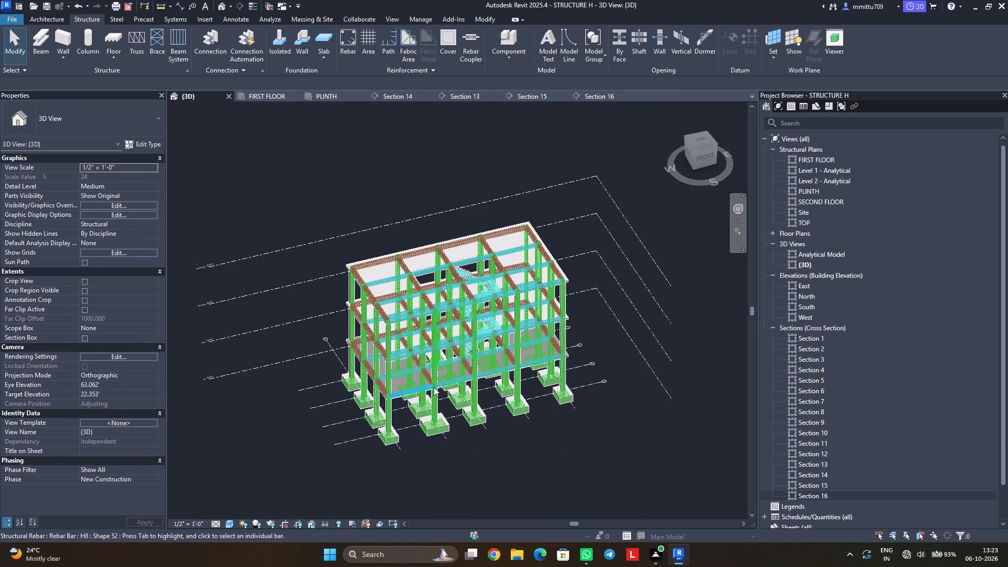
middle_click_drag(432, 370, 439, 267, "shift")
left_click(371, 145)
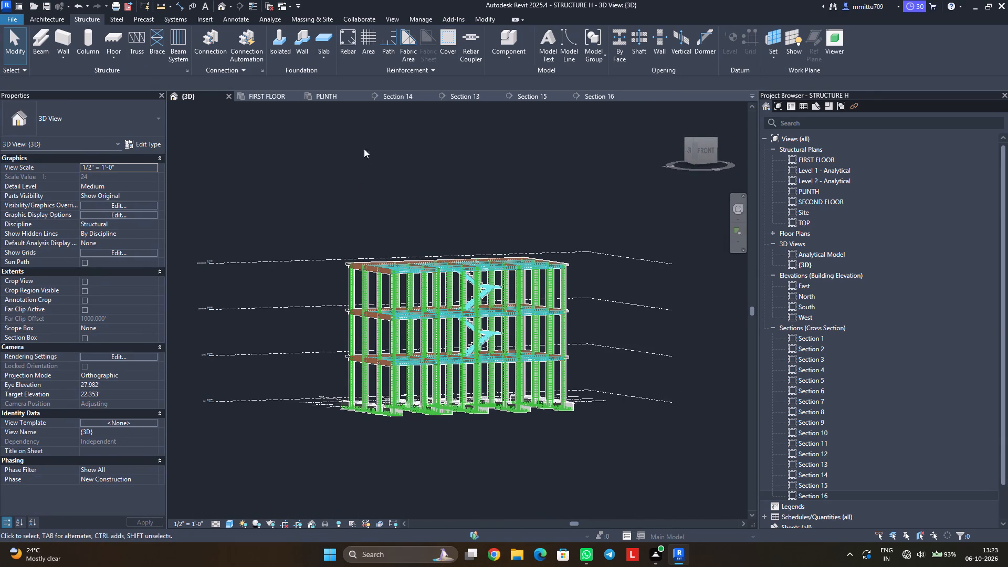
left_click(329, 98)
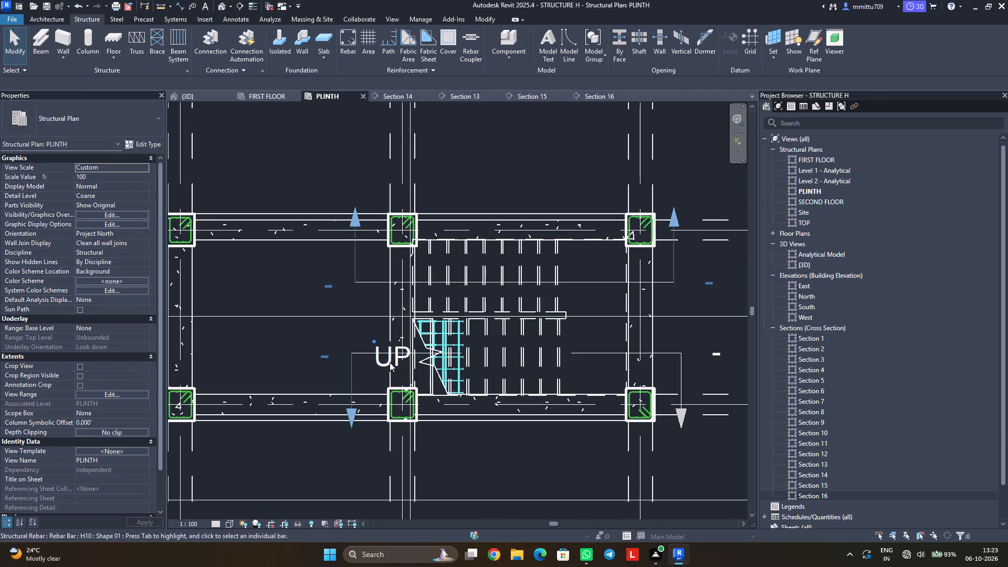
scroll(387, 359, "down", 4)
Examine in Section 15 how the slabs sit against the beams, columns and rebar at each floor level.
left_click(524, 98)
scroll(535, 235, "down", 3)
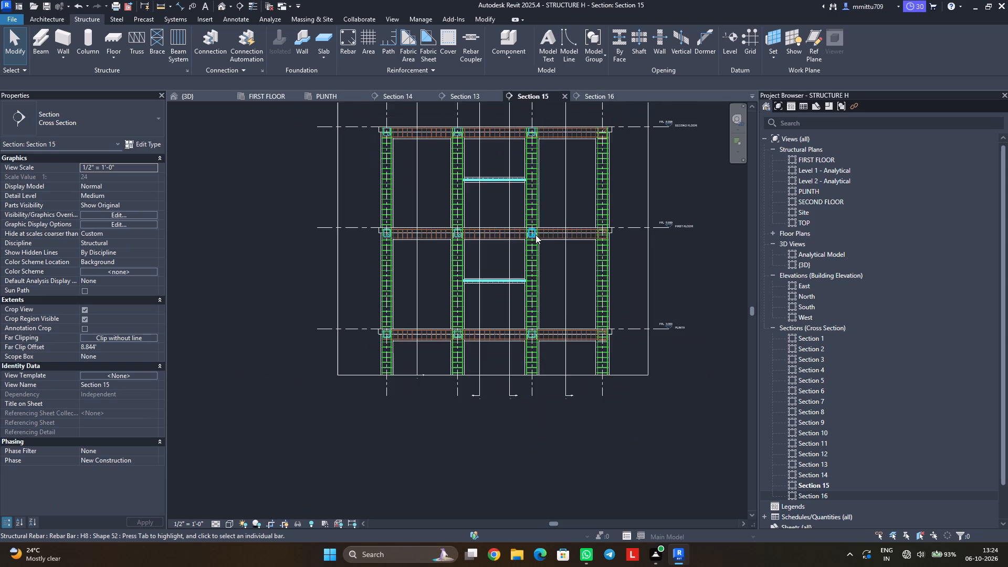
scroll(532, 250, "down", 1)
middle_click_drag(524, 274, 517, 331)
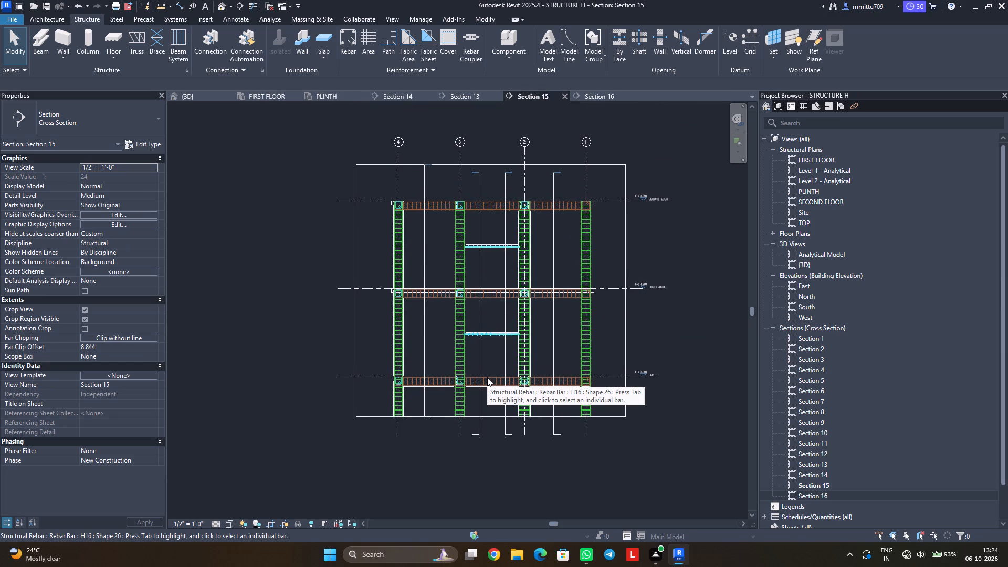
scroll(465, 302, "up", 8)
scroll(413, 299, "down", 1)
scroll(413, 299, "up", 2)
scroll(413, 299, "down", 1)
scroll(413, 299, "up", 5)
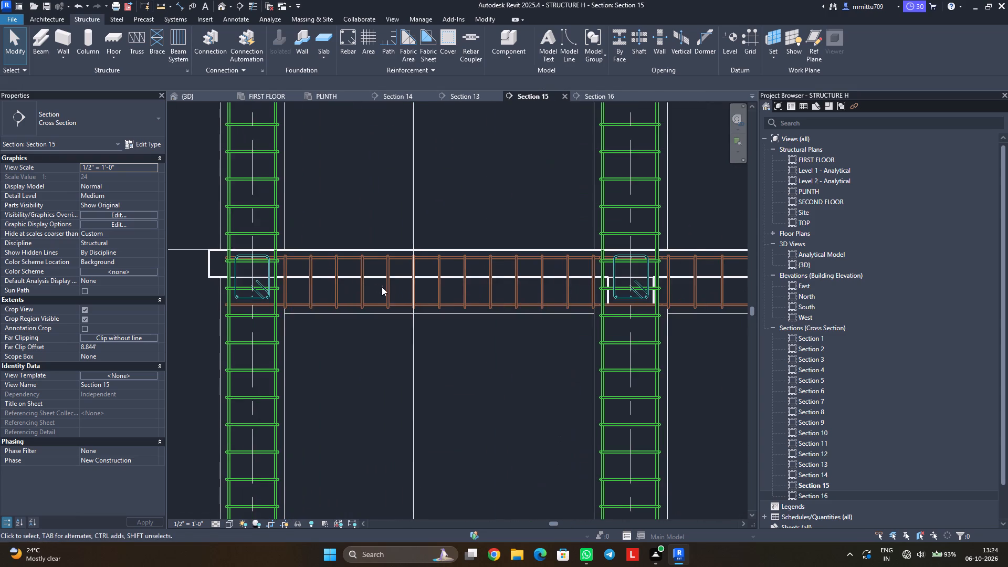
scroll(361, 290, "down", 11)
middle_click_drag(385, 300, 374, 310)
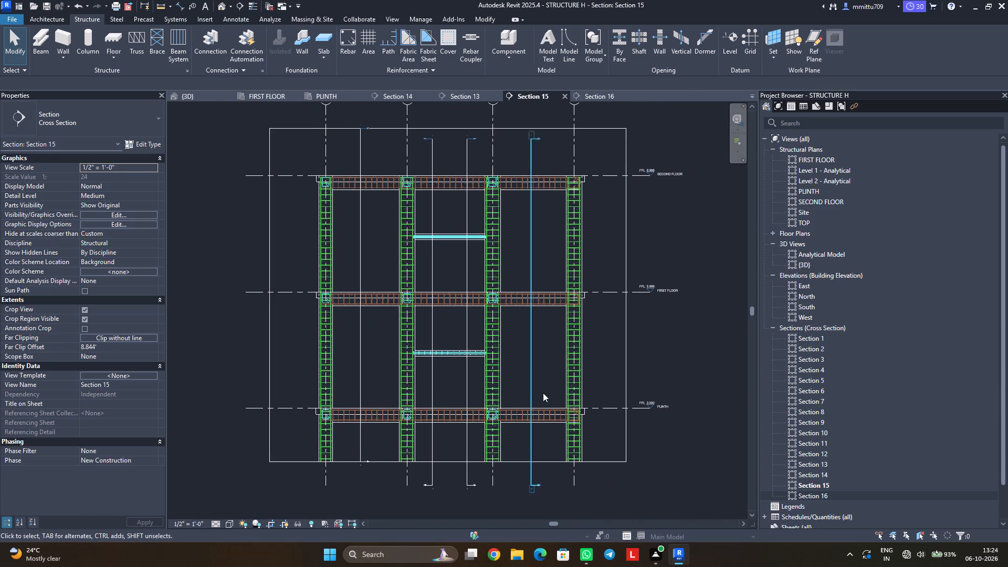
Turn off the crop view and the crop region's visibility for Section 15.
left_click_drag(628, 486, 608, 479)
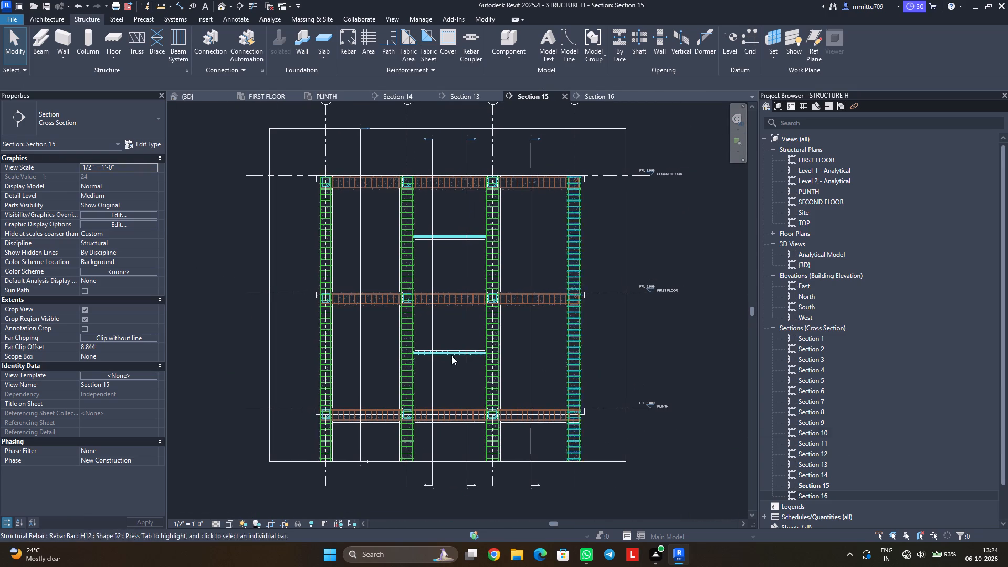
left_click(84, 319)
left_click(84, 308)
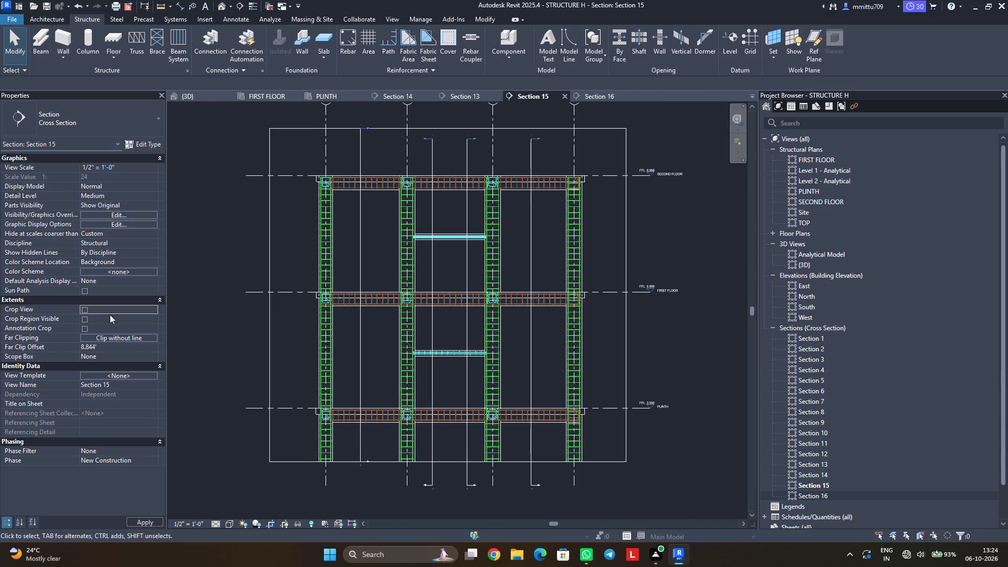
scroll(283, 372, "down", 2)
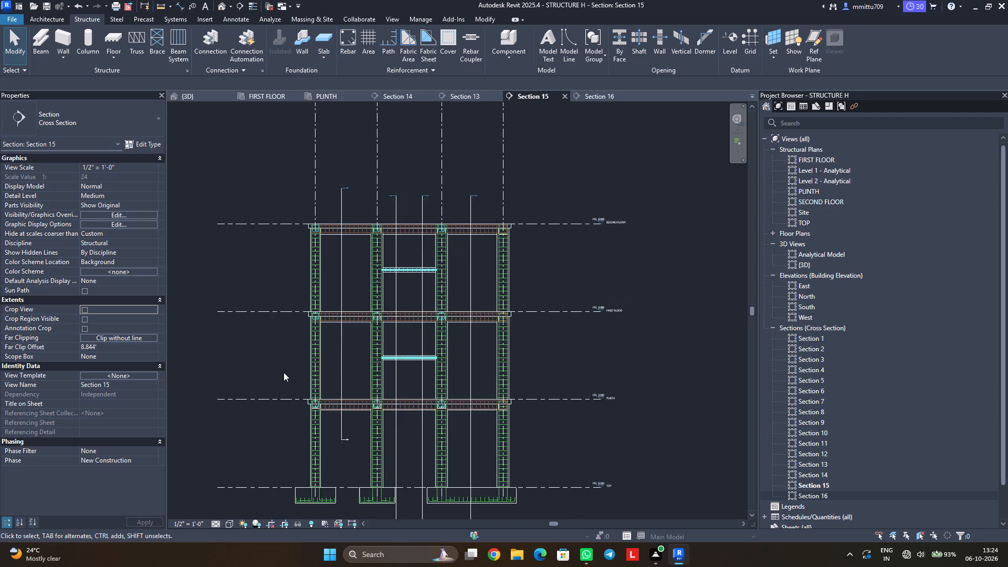
Select the whole structure in Section 15, review its element categories in the selection filter, and clear the selection.
scroll(283, 372, "down", 2)
scroll(283, 372, "up", 1)
left_click_drag(523, 492, 356, 409)
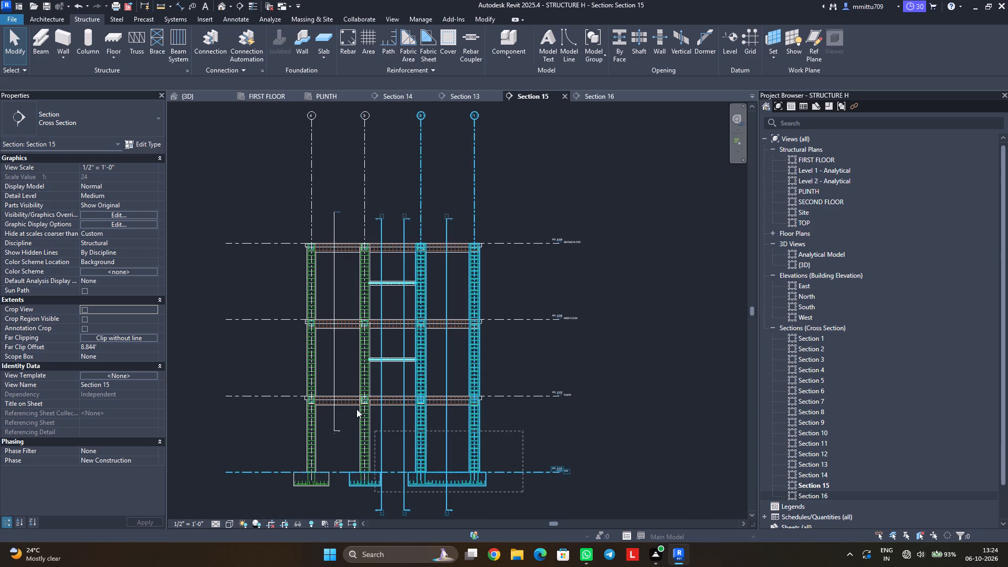
left_click_drag(356, 409, 292, 218)
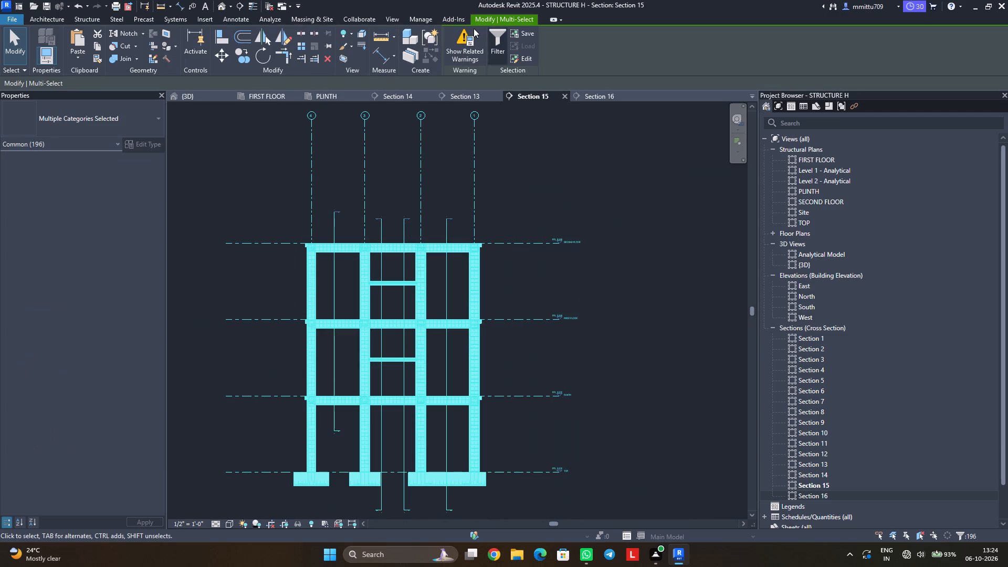
left_click(489, 33)
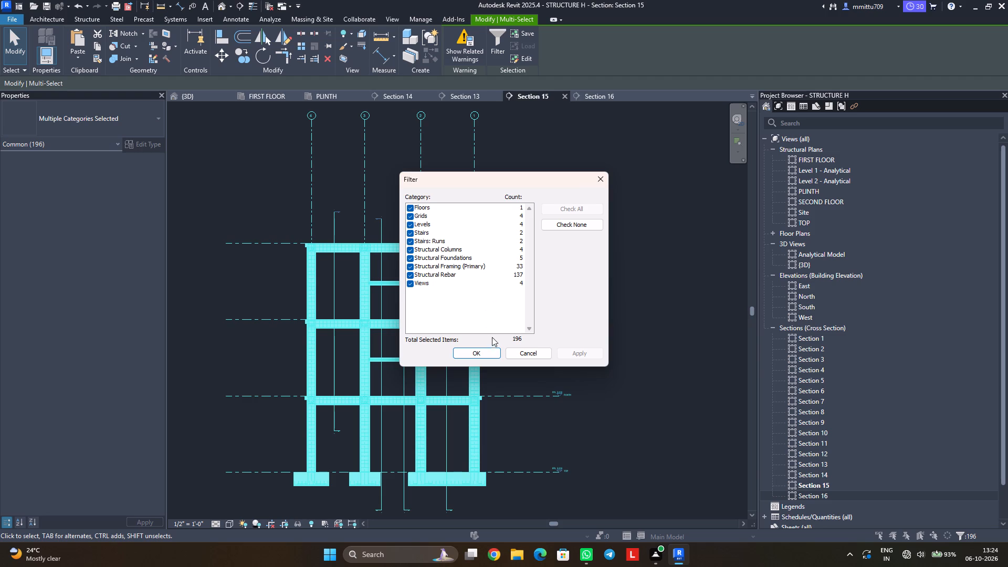
left_click(526, 351)
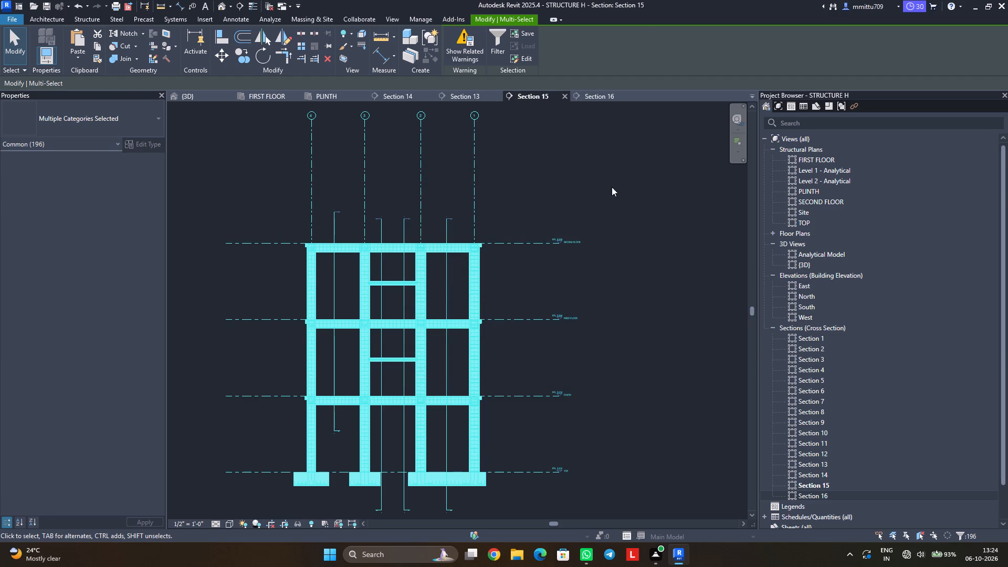
left_click(612, 187)
middle_click_drag(434, 280, 460, 245)
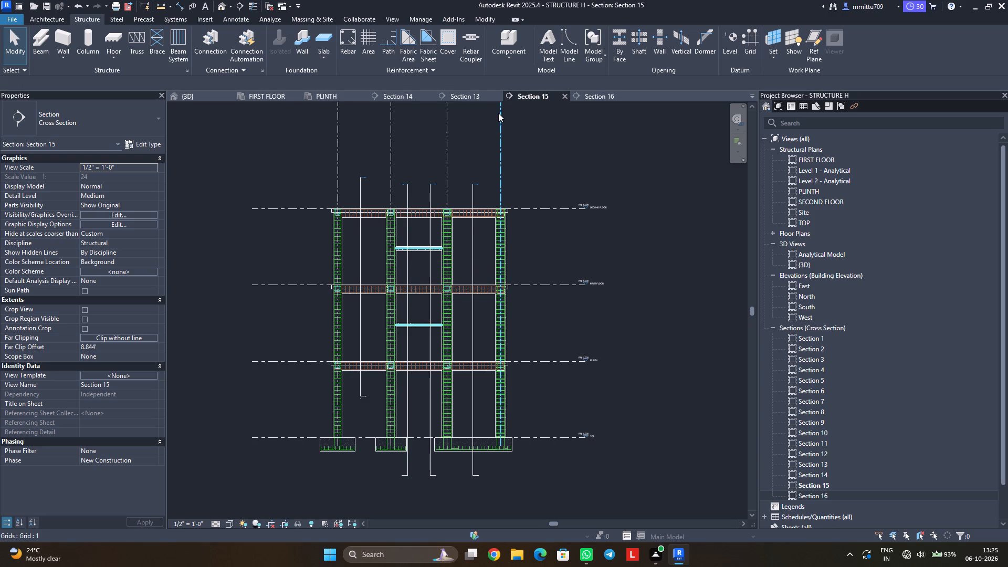
On the FIRST FLOOR plan, shorten Section 15's view depth to a far clip offset of about 3.67', and deselect it.
left_click(277, 96)
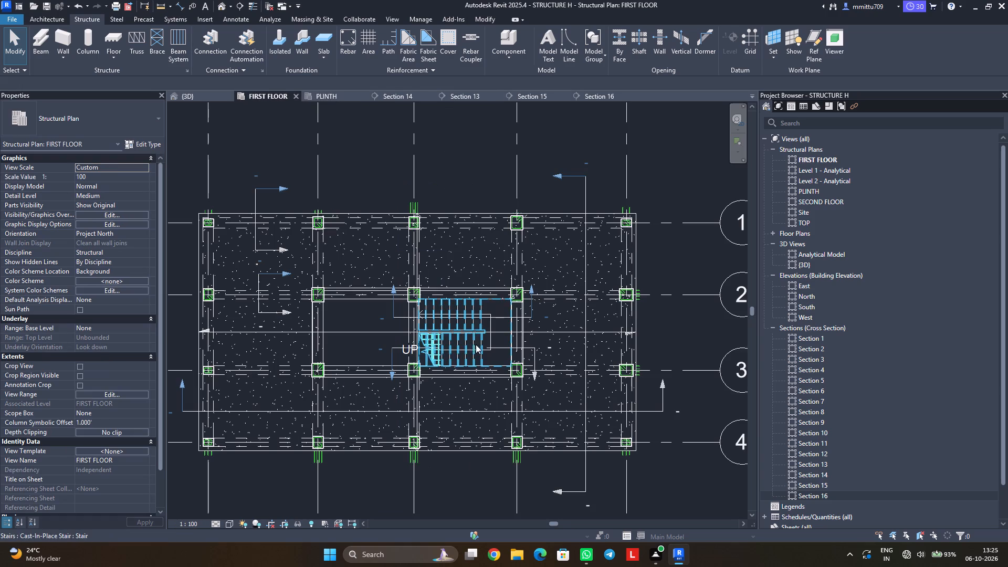
left_click(569, 178)
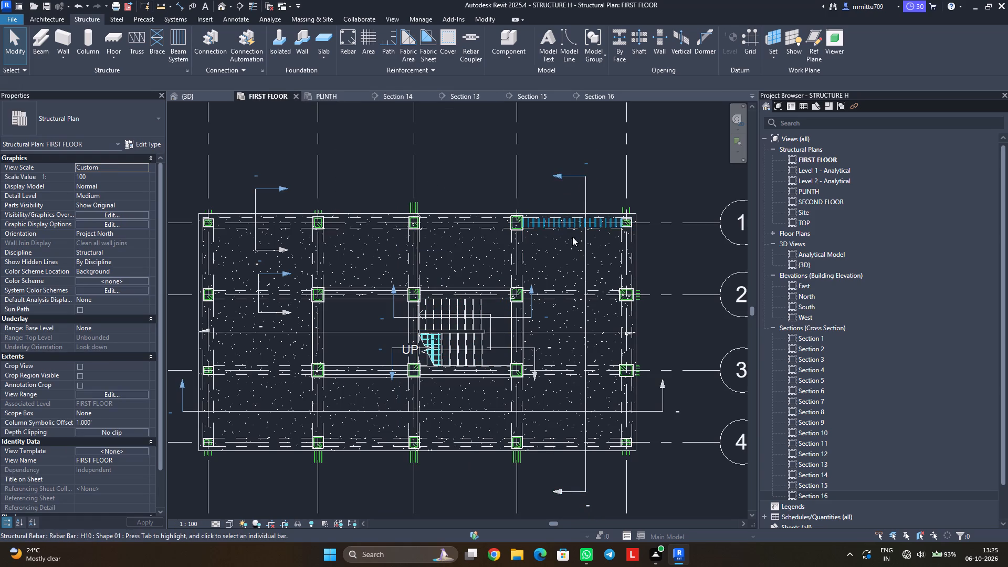
left_click(587, 266)
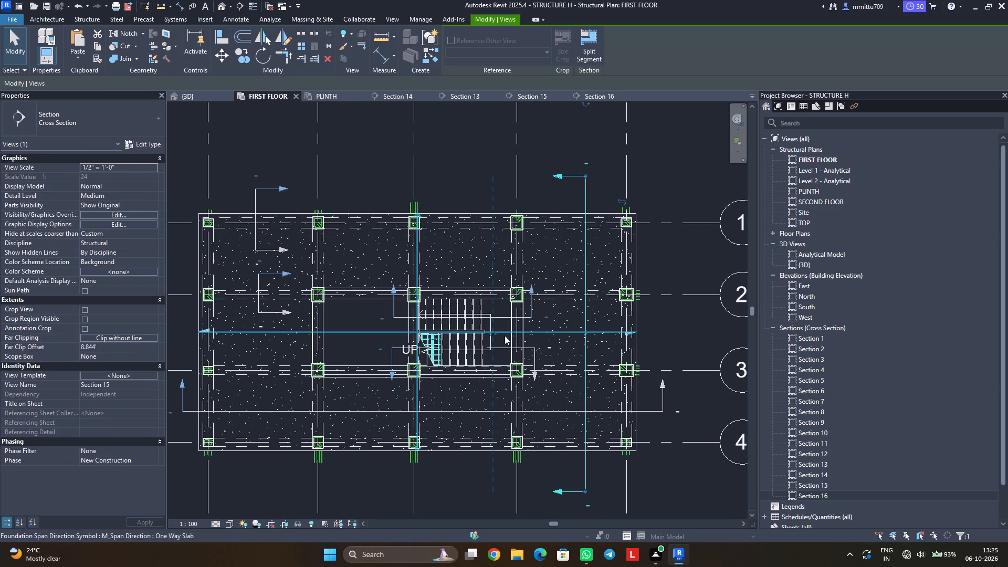
left_click_drag(492, 332, 542, 332)
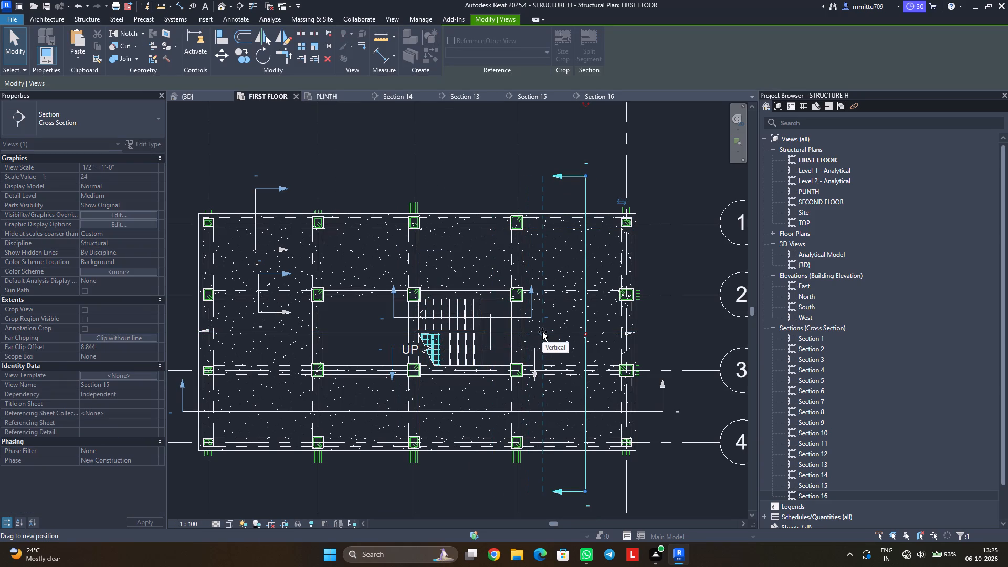
left_click_drag(542, 332, 547, 334)
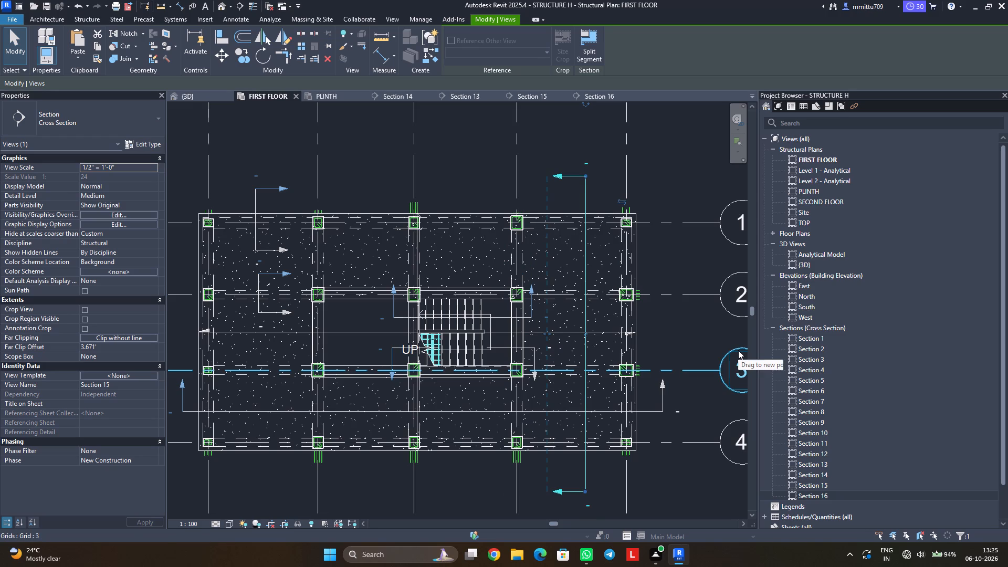
left_click(175, 395)
left_click(177, 394)
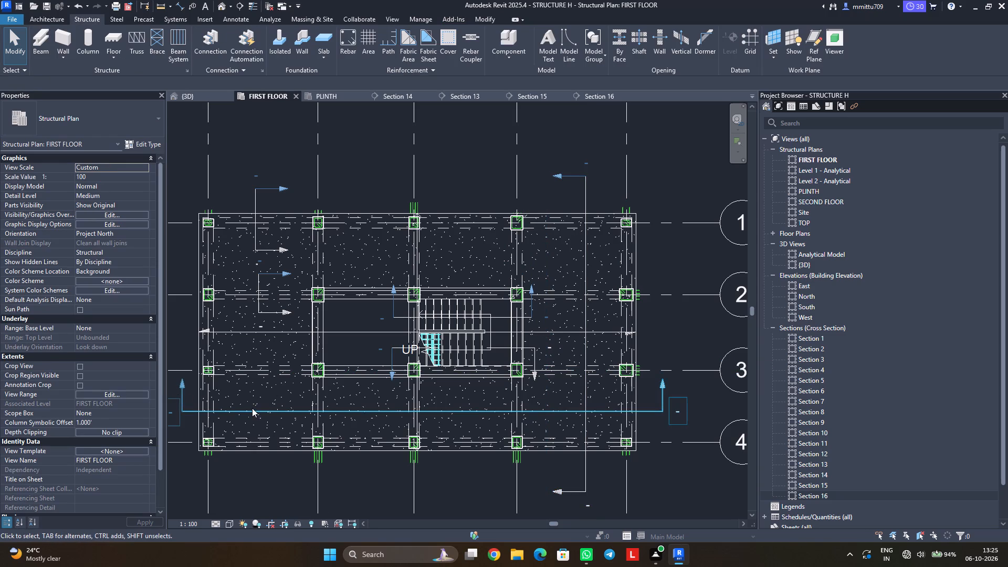
Shorten Section 16's view depth on the FIRST FLOOR plan to a far clip offset of about 2.69', and deselect it.
left_click(653, 411)
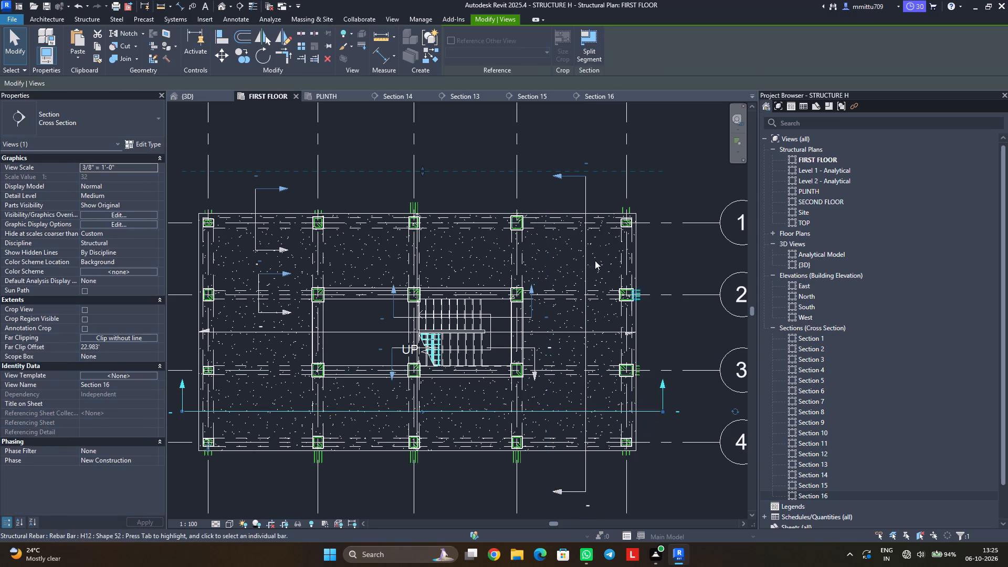
left_click_drag(424, 173, 427, 371)
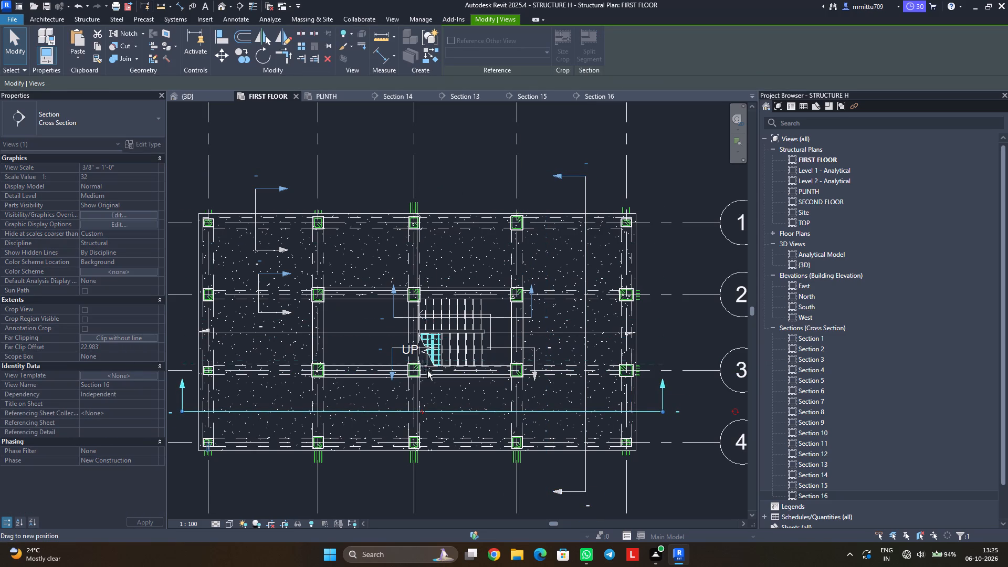
left_click_drag(427, 371, 428, 385)
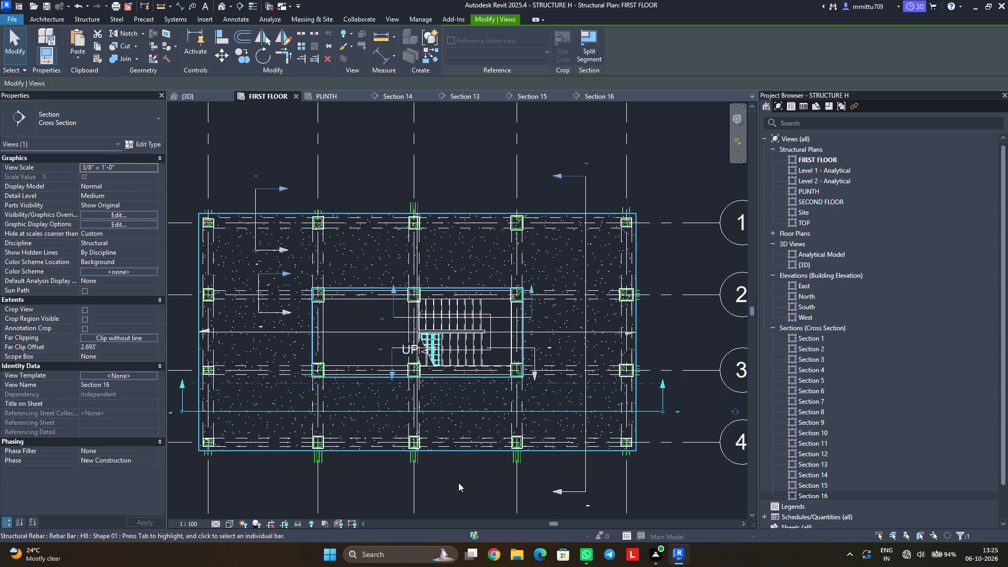
left_click(458, 482)
Open Section 15 and examine the slabs and cut beams at the PLINTH, FIRST FLOOR and SECOND FLOOR levels.
double_click(823, 485)
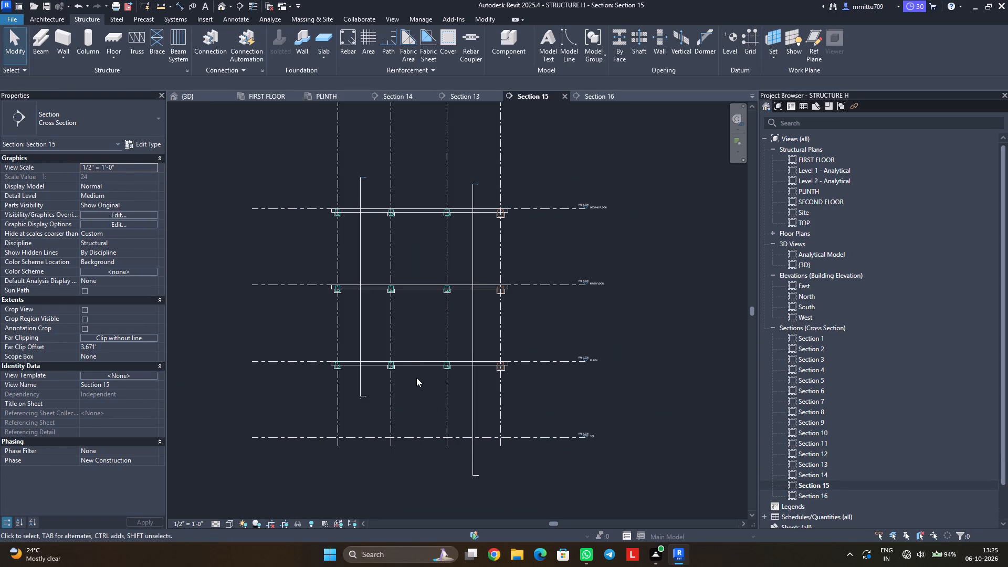
scroll(414, 364, "down", 1)
scroll(414, 364, "up", 2)
scroll(414, 364, "down", 1)
scroll(414, 364, "up", 3)
middle_click_drag(424, 358, 414, 415)
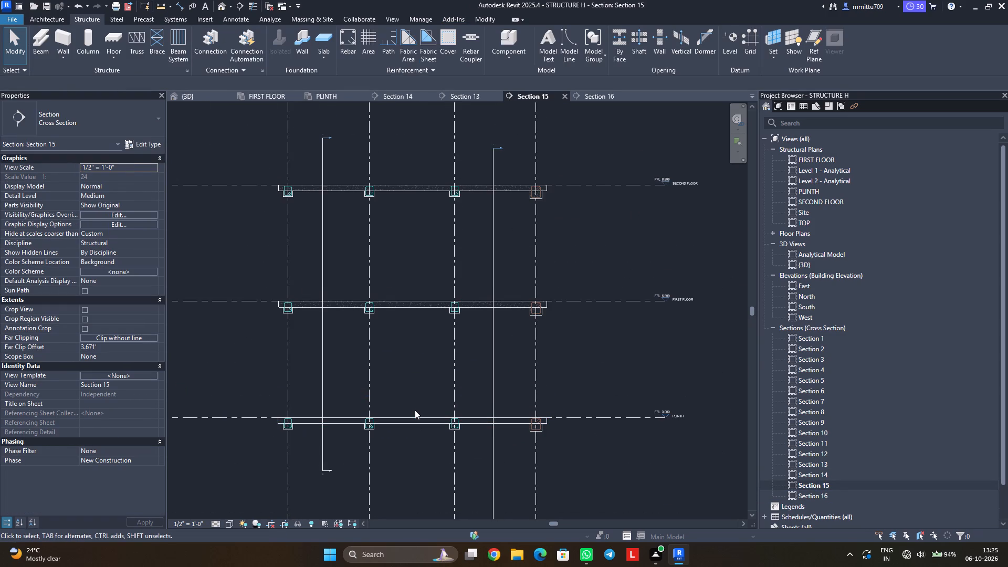
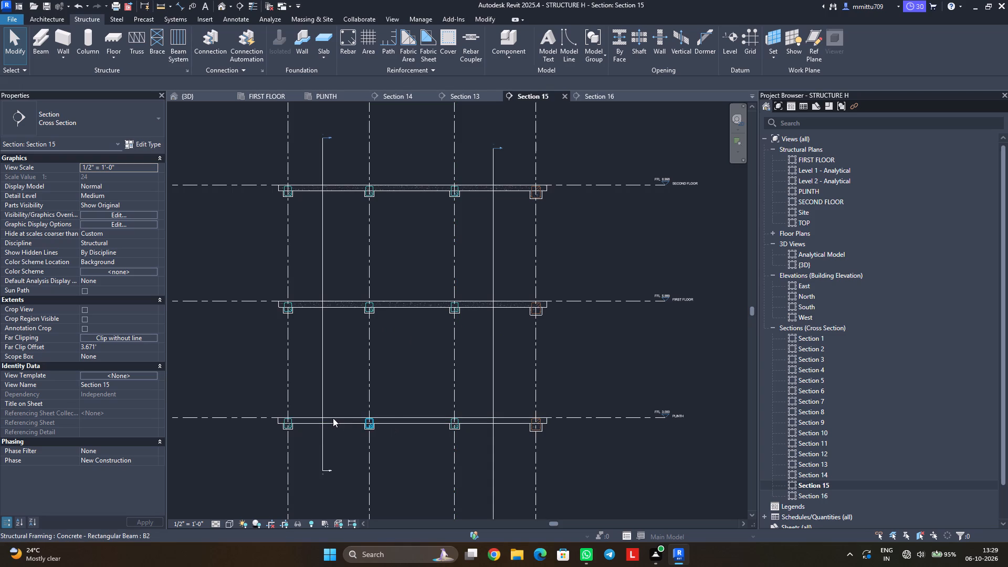
Add a rebar cover setting named SLAB with a 25 mm cover.
scroll(328, 418, "up", 5)
scroll(472, 415, "down", 2)
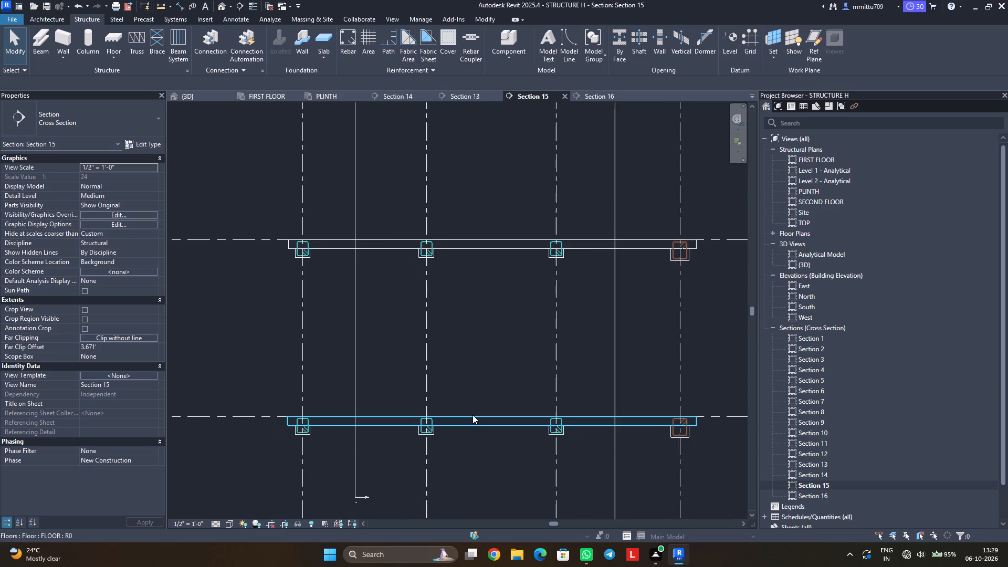
scroll(481, 436, "down", 1)
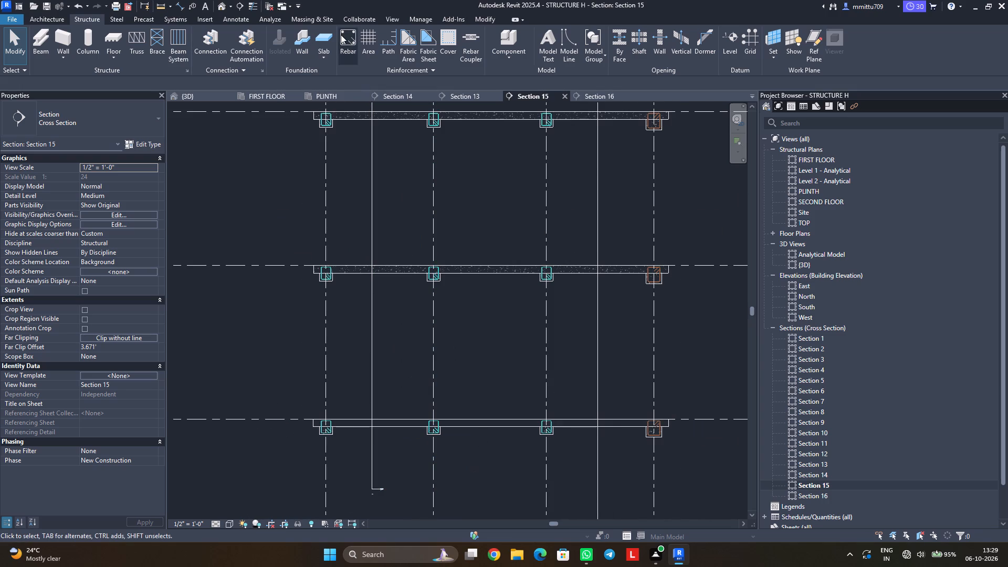
left_click(448, 41)
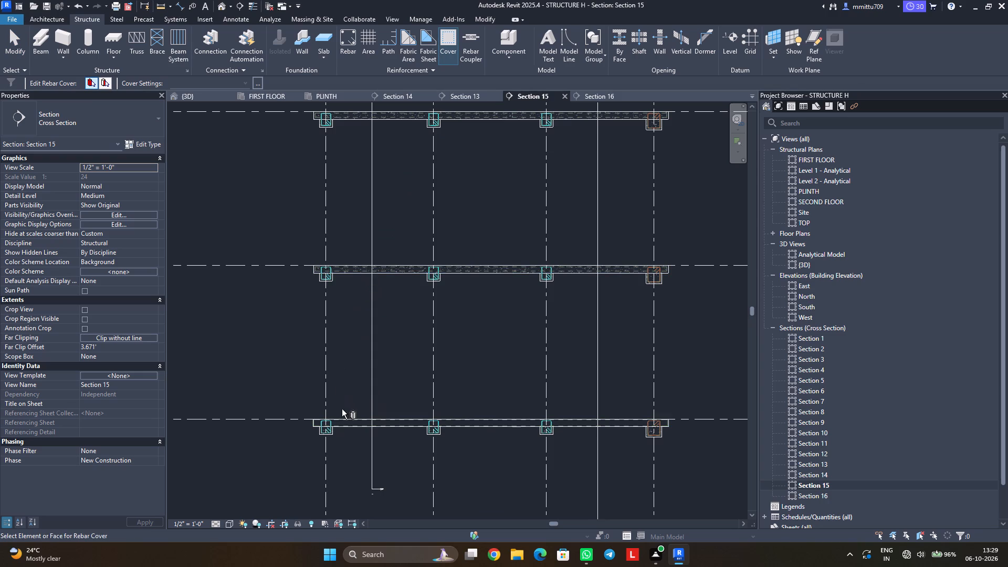
left_click(344, 416)
left_click(258, 85)
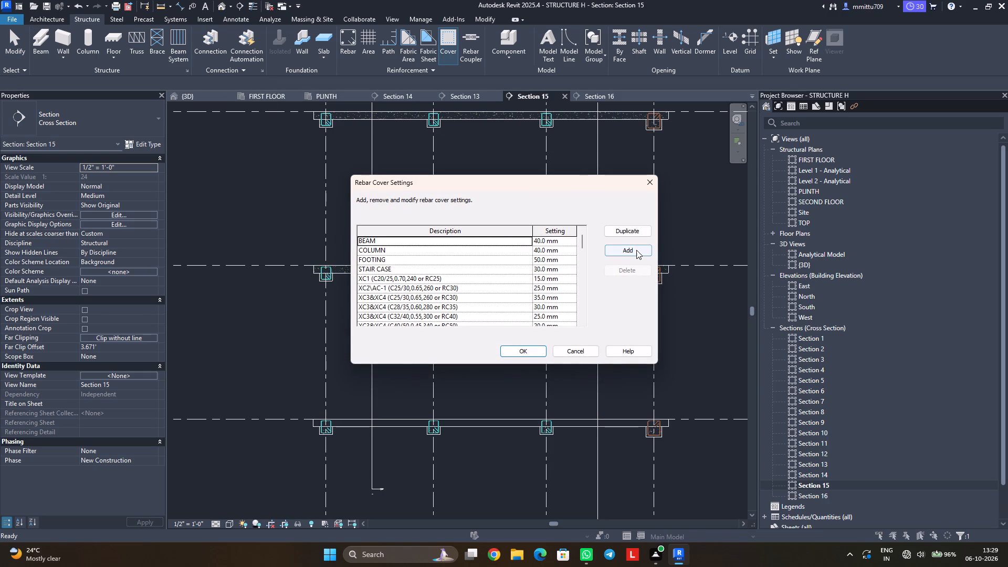
left_click(636, 250)
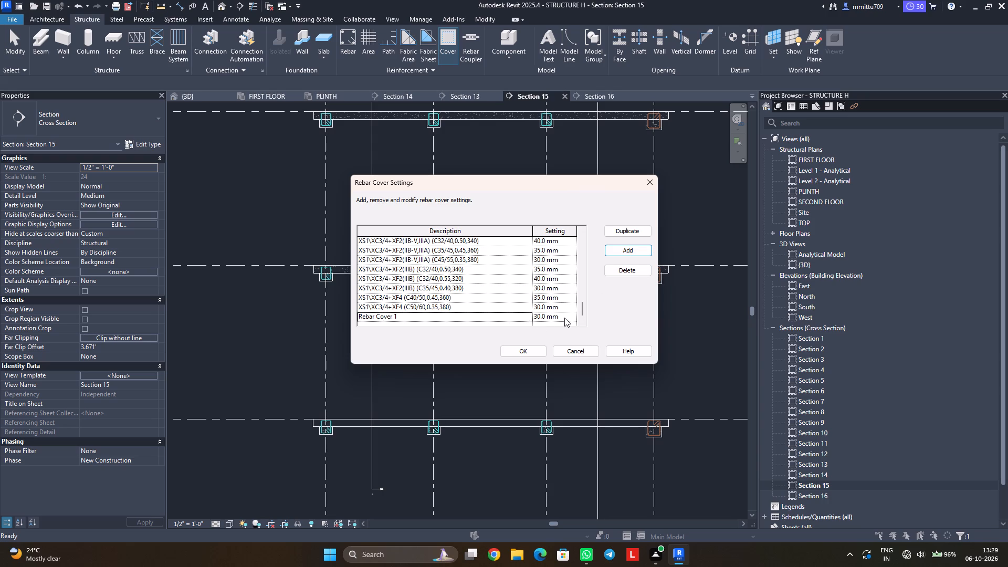
left_click(564, 318)
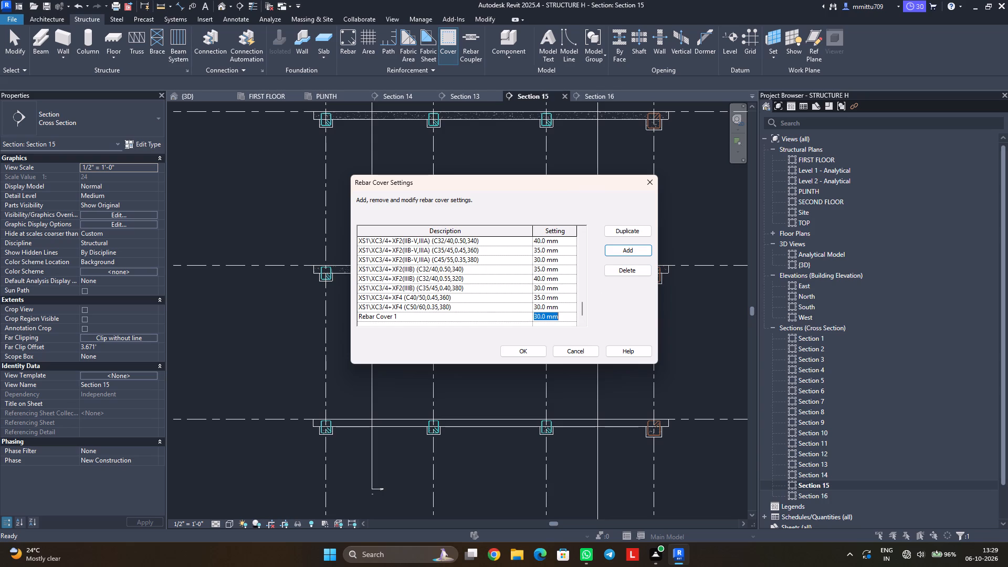
type("25")
type("MM")
left_click(400, 317)
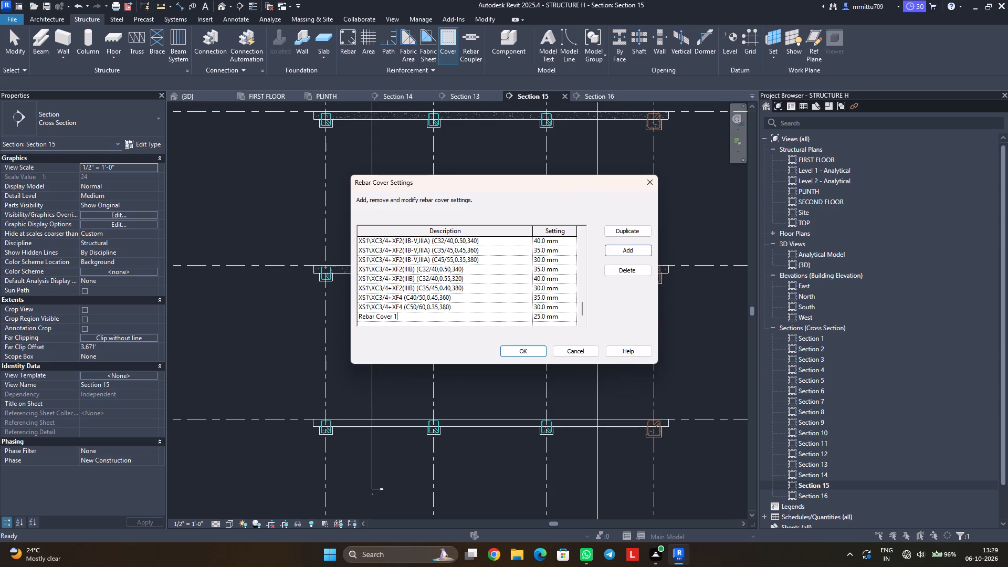
left_click(400, 317)
left_click_drag(400, 317, 331, 320)
type("SLAB")
left_click(530, 346)
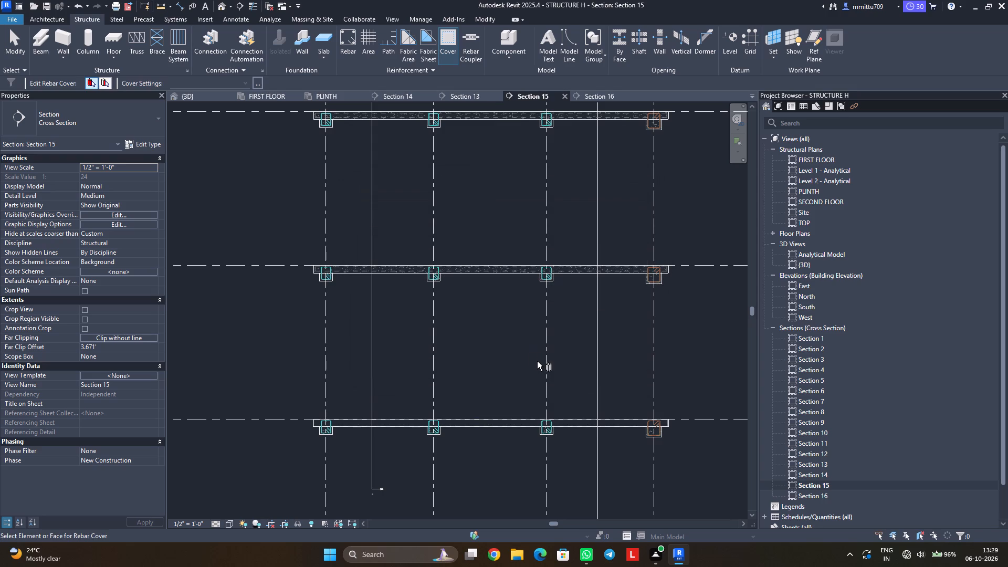
key("Escape")
key("Escape")
left_click(495, 421)
key("Escape")
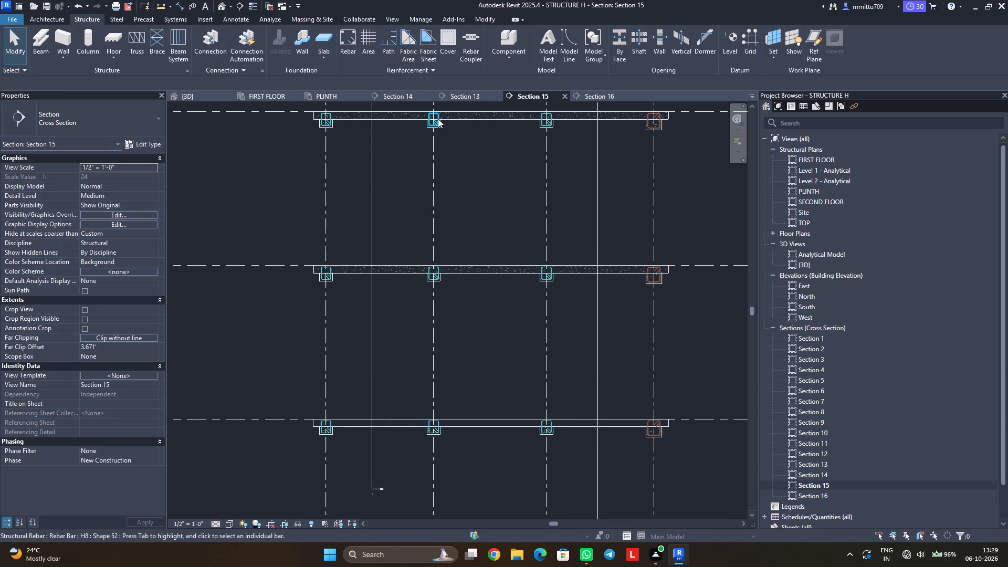
Assign the SLAB <25 mm> rebar cover to the PLINTH slab in Section 15.
left_click(445, 52)
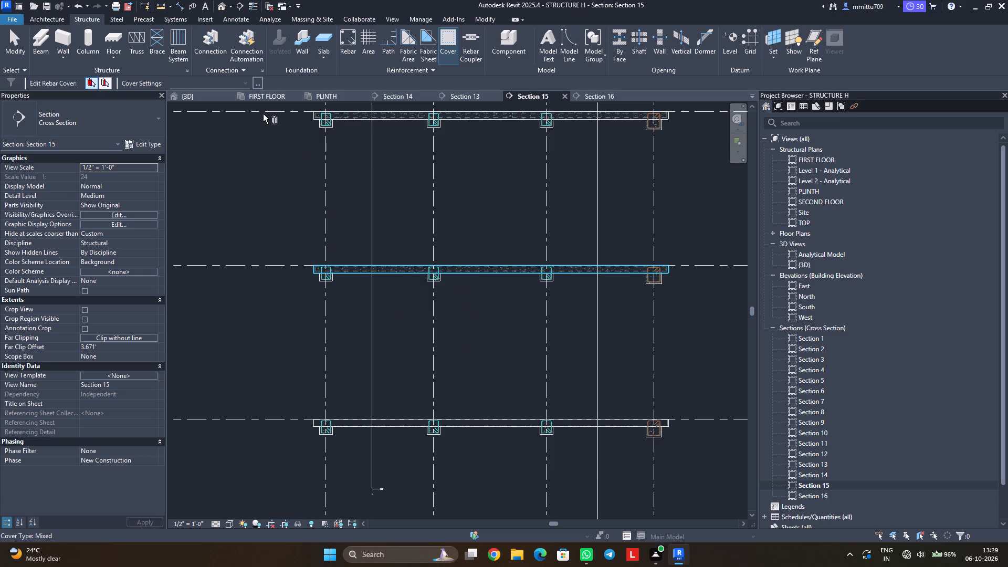
left_click(415, 415)
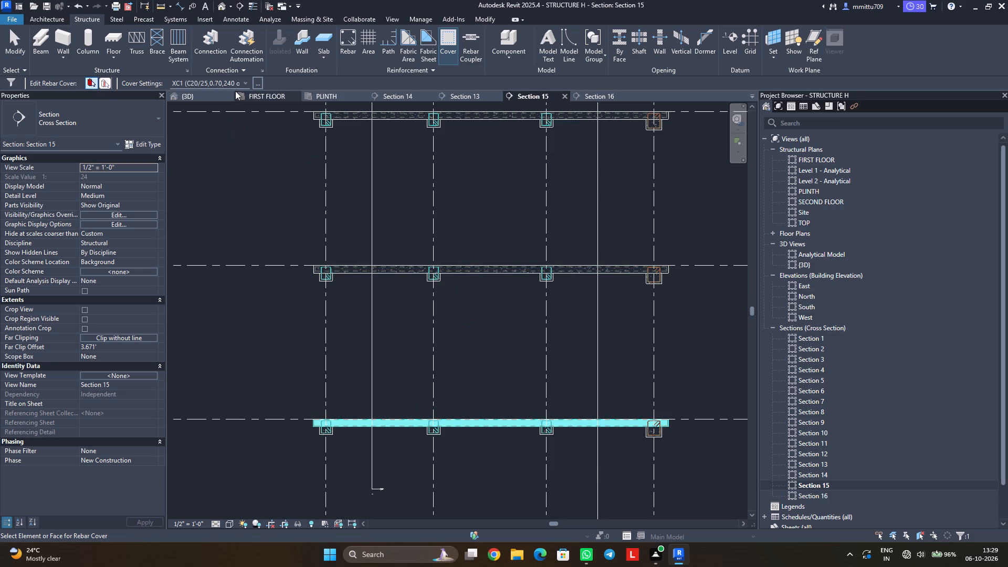
left_click(243, 85)
scroll(245, 95, "up", 3)
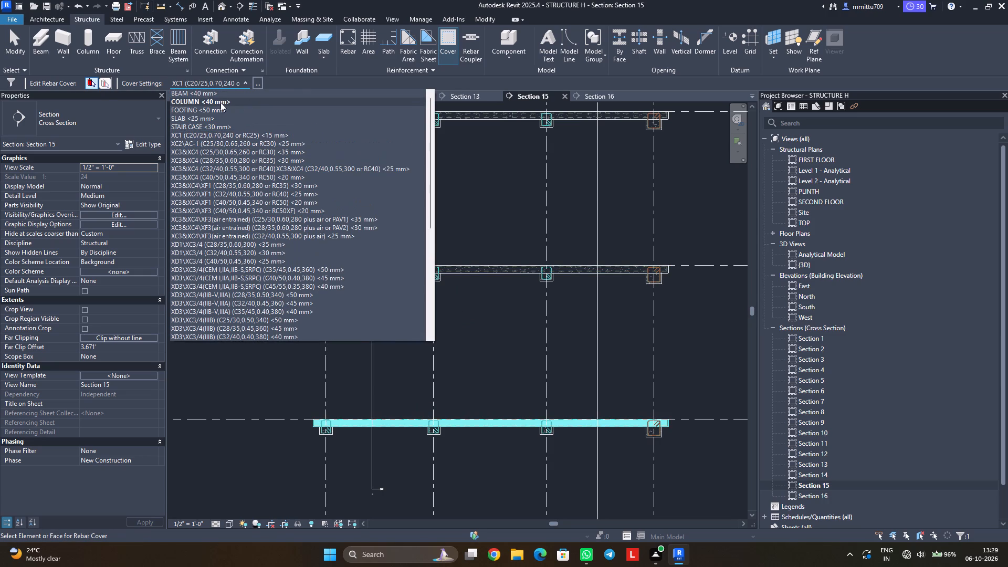
left_click(206, 117)
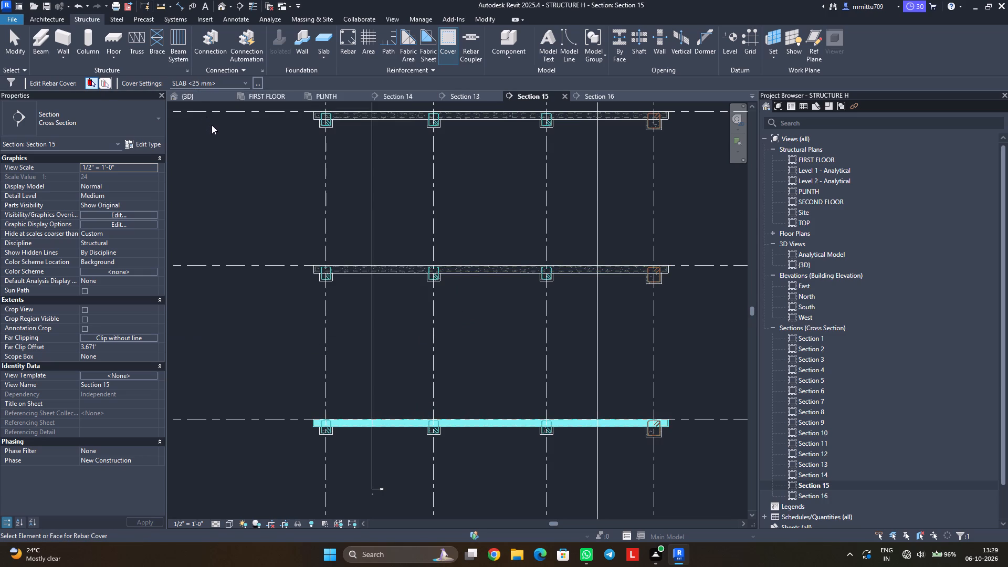
Assign the SLAB <25 mm> rebar cover to the FIRST FLOOR slab in Section 15.
left_click(395, 265)
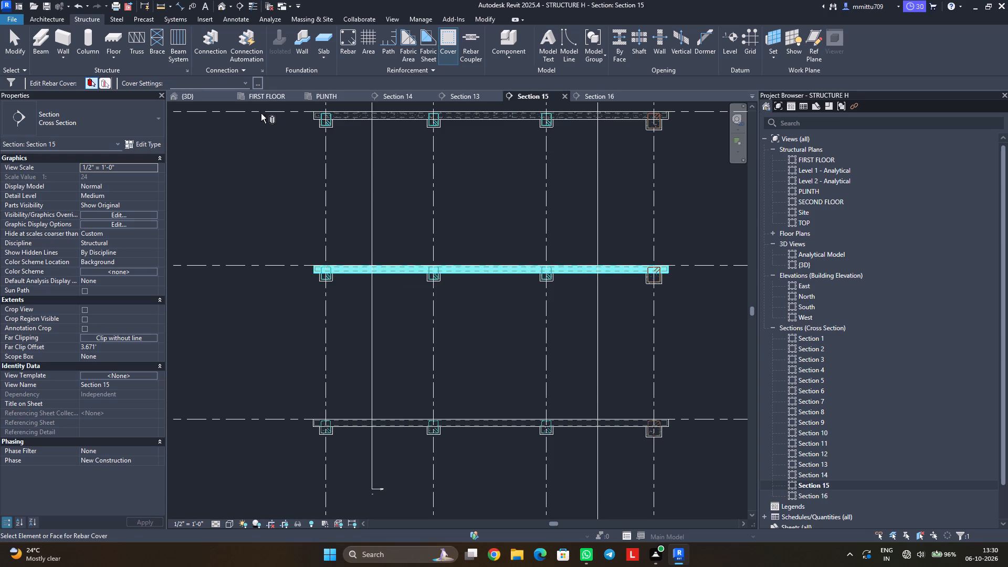
left_click(239, 82)
scroll(211, 112, "up", 2)
scroll(211, 112, "down", 1)
scroll(211, 112, "up", 1)
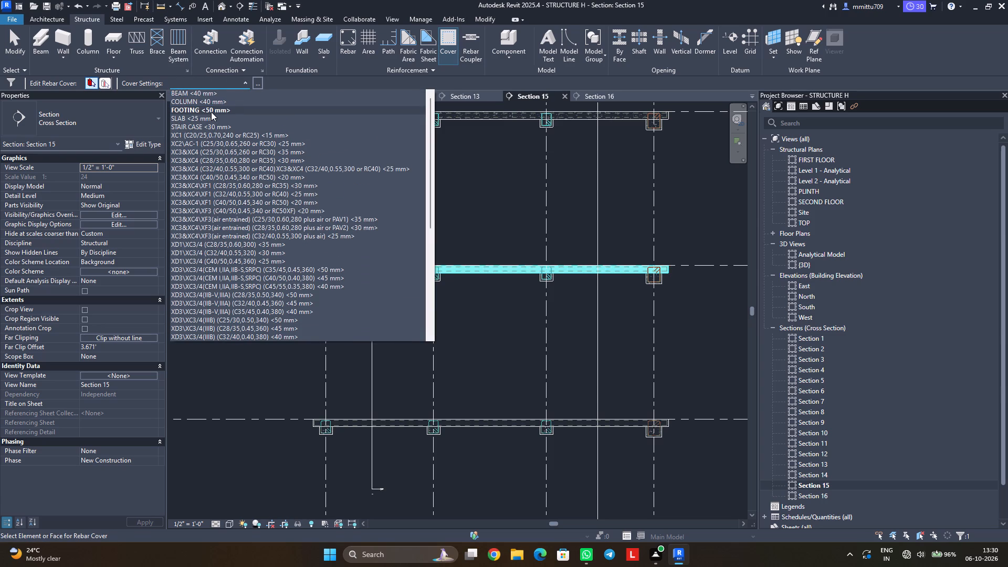
left_click(208, 117)
Assign the SLAB <25 mm> rebar cover to the SECOND FLOOR slab in Section 15 and clear the slab selection.
middle_click_drag(323, 199, 335, 244)
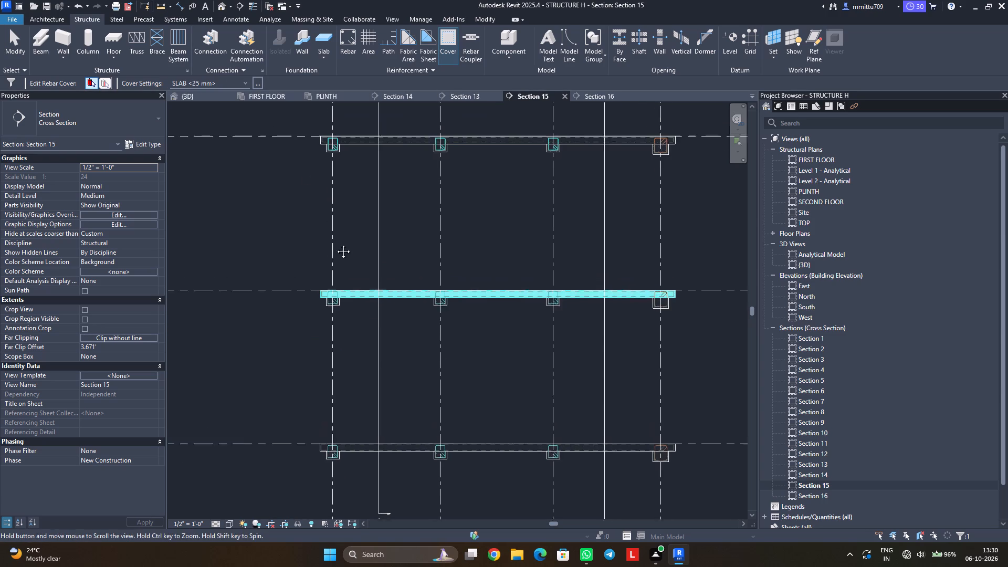
middle_click_drag(335, 244, 339, 257)
left_click(383, 177)
left_click(248, 80)
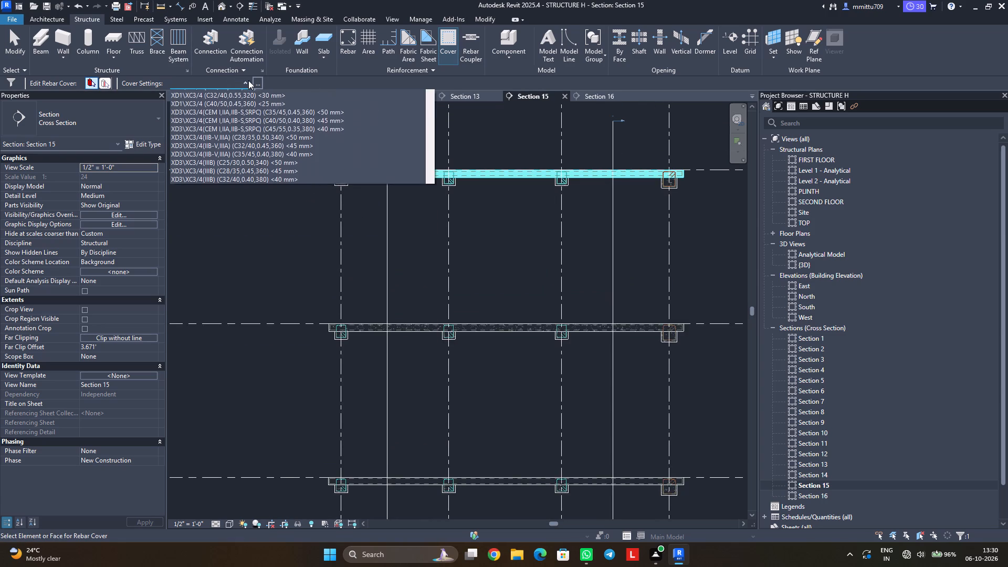
left_click(222, 122)
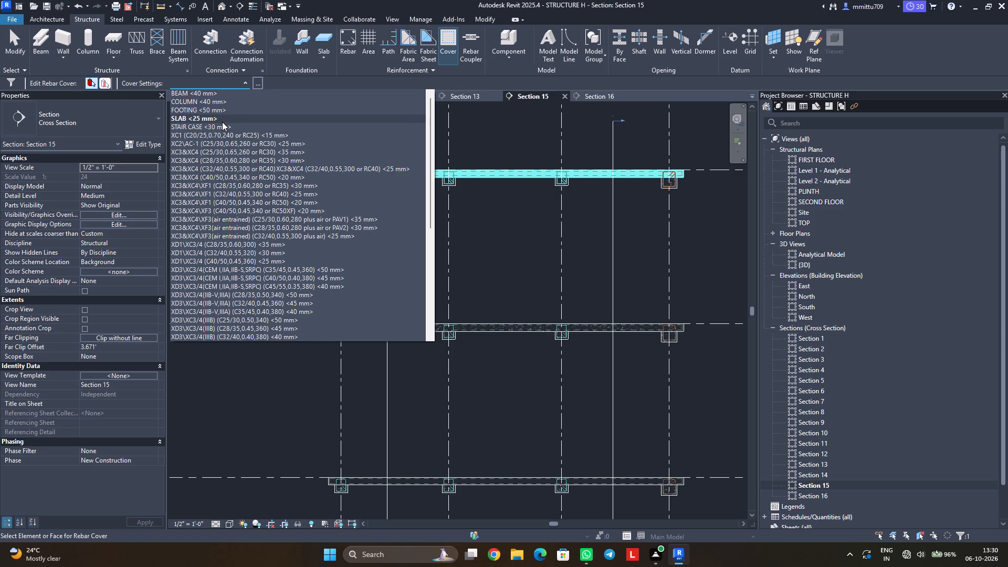
key("Escape")
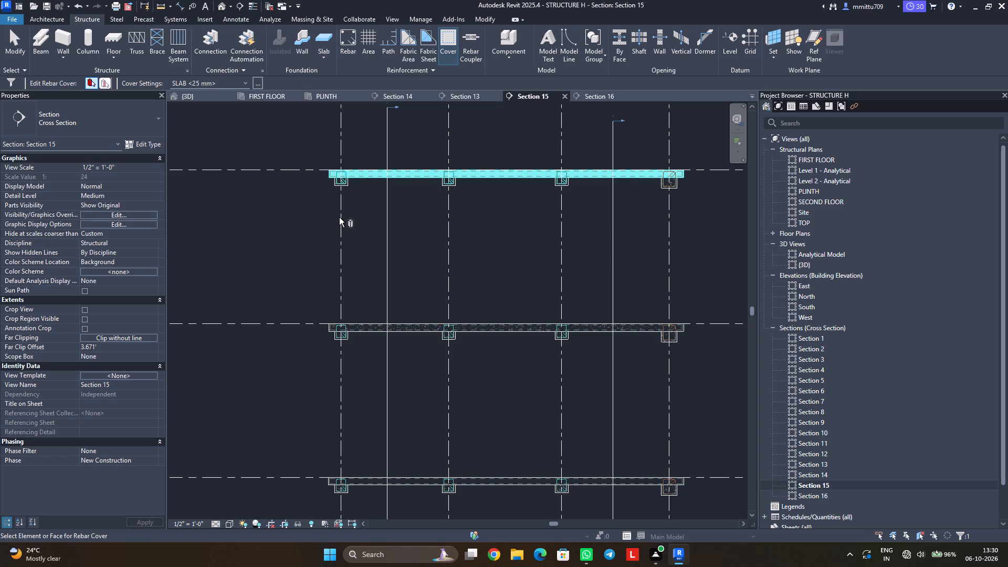
left_click(471, 279)
Open the FIRST FLOOR plan, leave the rebar cover command, and examine the slab, stair opening and section lines.
middle_click_drag(545, 387, 544, 386)
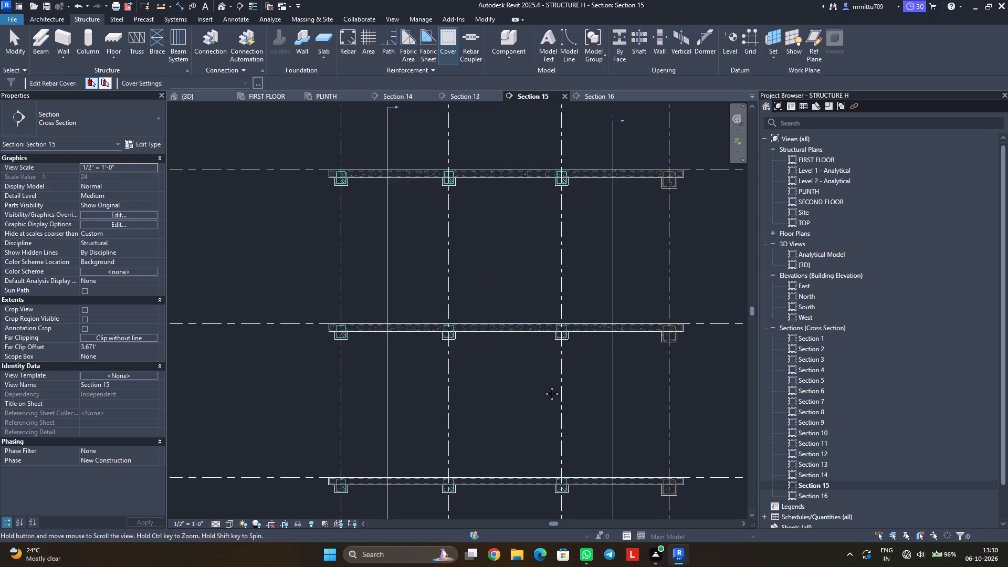
middle_click_drag(544, 386, 539, 372)
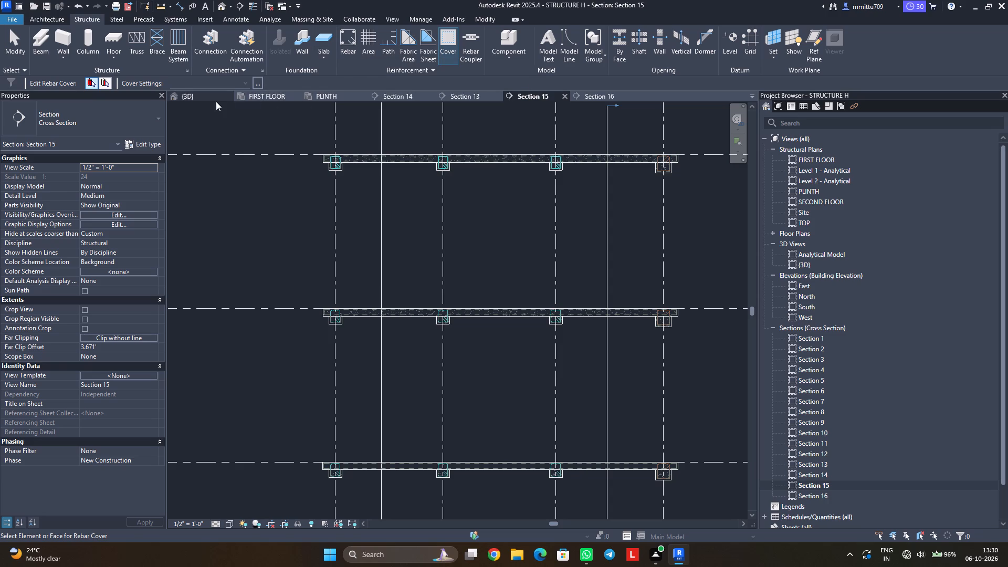
left_click(329, 93)
left_click(283, 96)
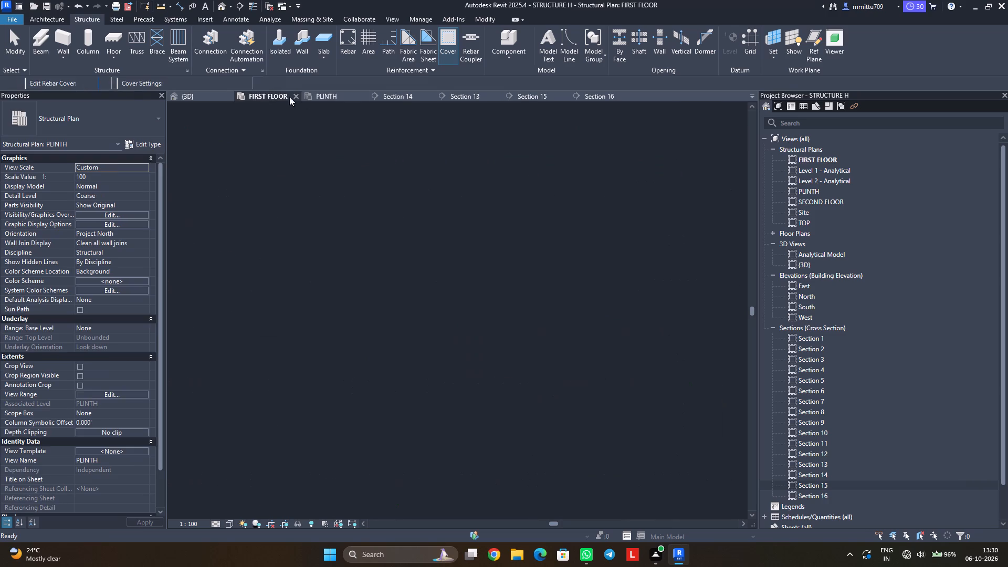
scroll(362, 242, "down", 4)
middle_click_drag(352, 297, 360, 286)
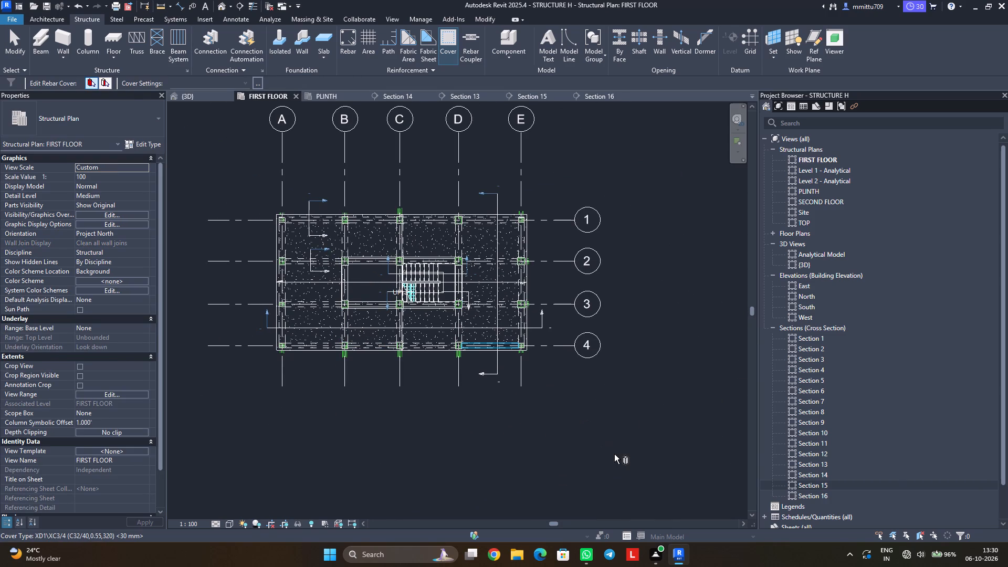
key("Escape")
key("Escape")
key("Escape")
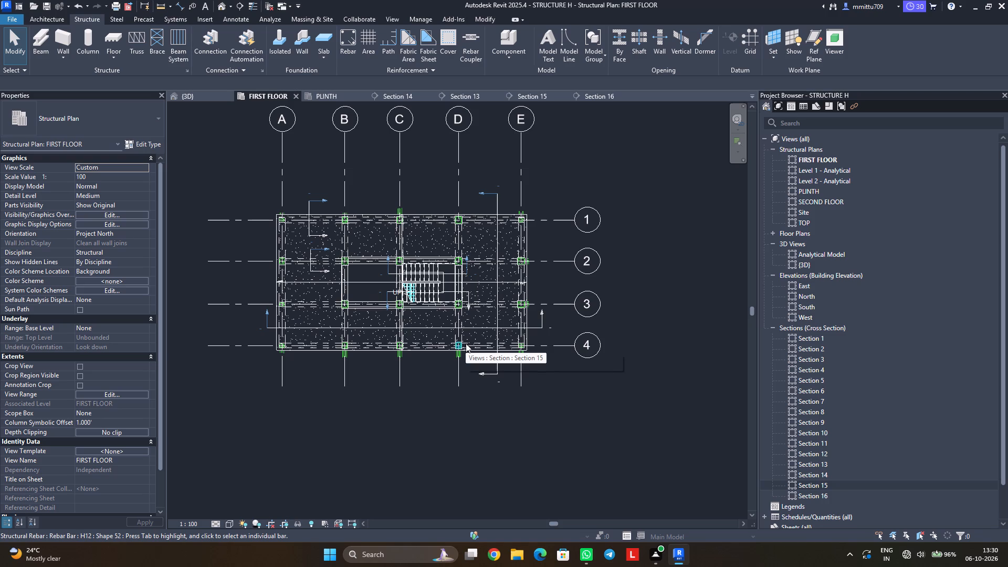
scroll(440, 350, "up", 1)
scroll(440, 350, "down", 1)
scroll(440, 350, "up", 3)
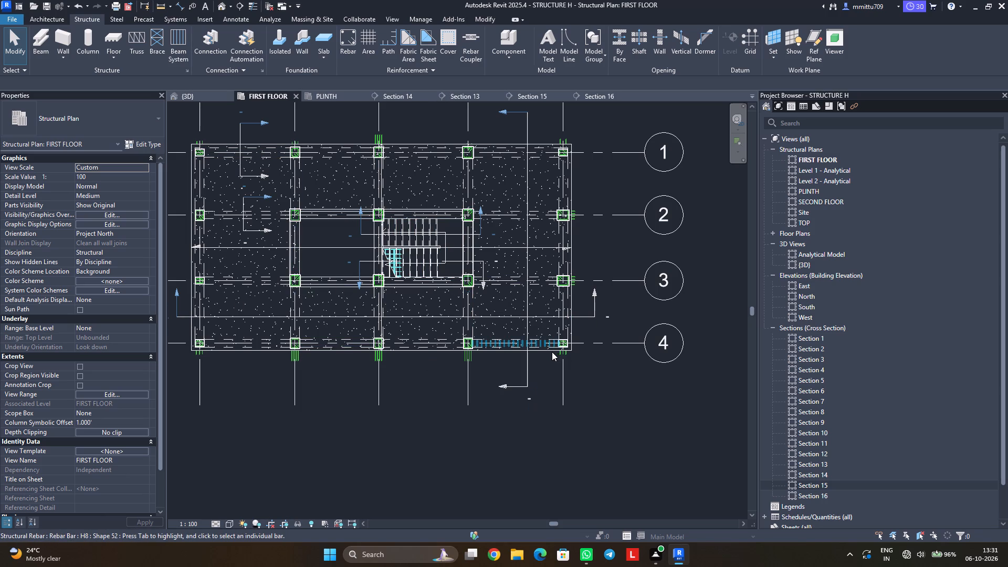
Examine the whole reinforced structure in the 3D view and the floor slabs in Section 15.
left_click(203, 95)
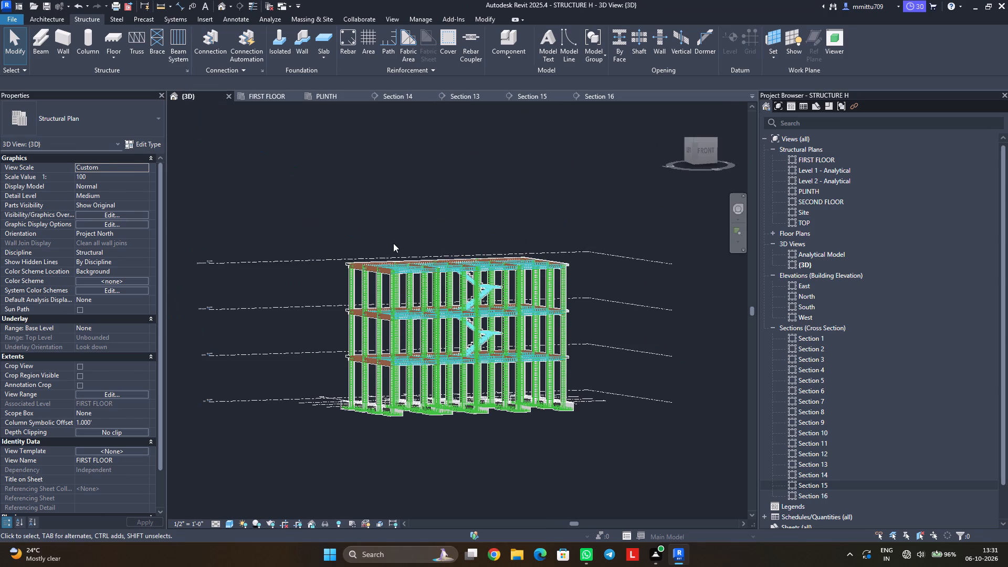
middle_click_drag(432, 380, 346, 409)
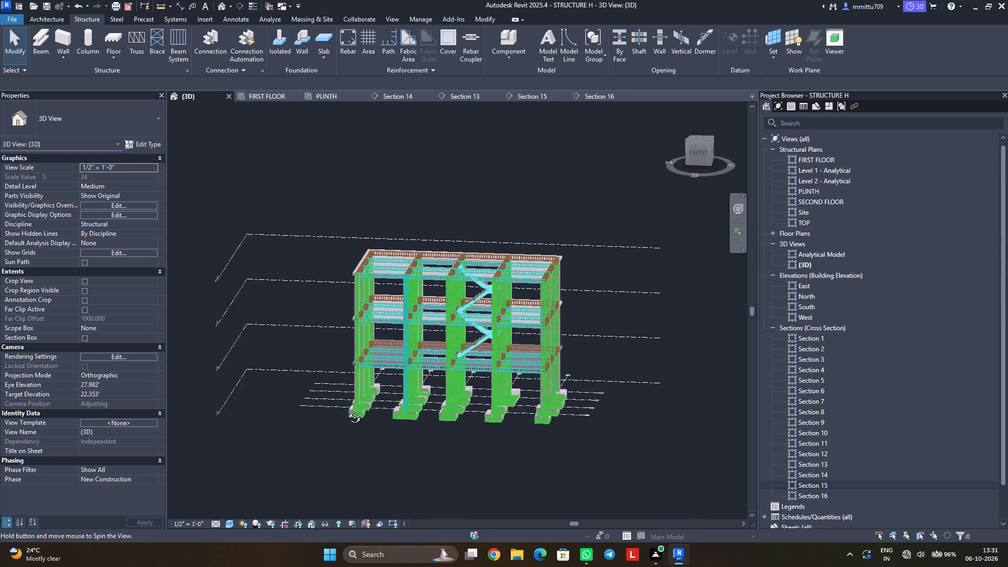
middle_click_drag(346, 409, 374, 337)
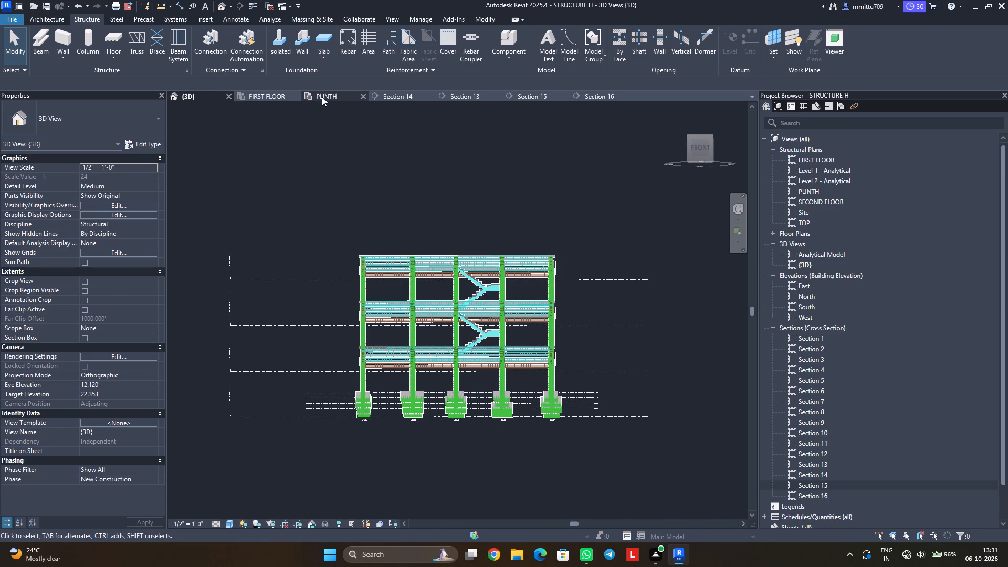
left_click(520, 100)
middle_click_drag(420, 393, 366, 356)
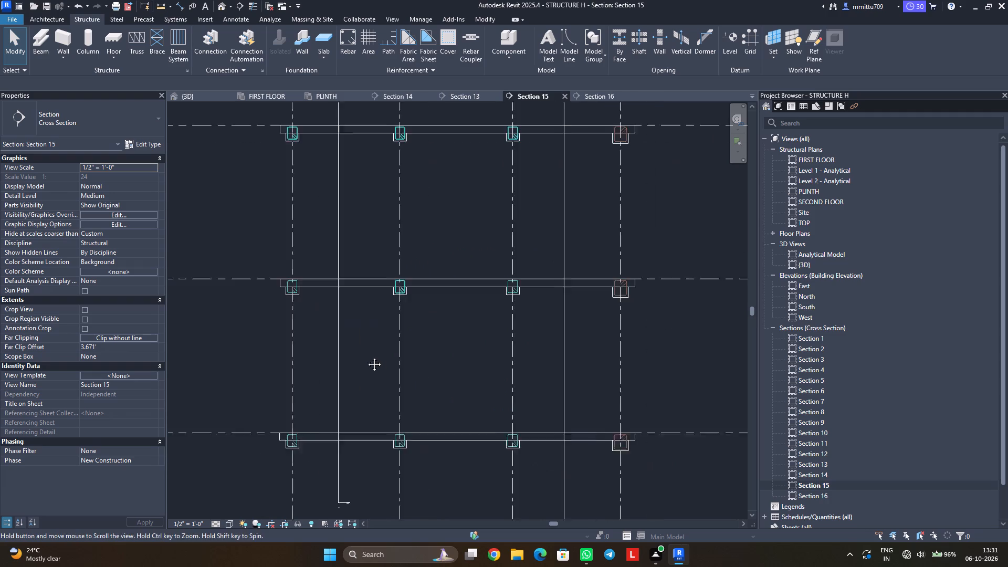
middle_click_drag(366, 356, 366, 356)
scroll(366, 356, "up", 1)
scroll(366, 356, "down", 1)
scroll(366, 356, "up", 1)
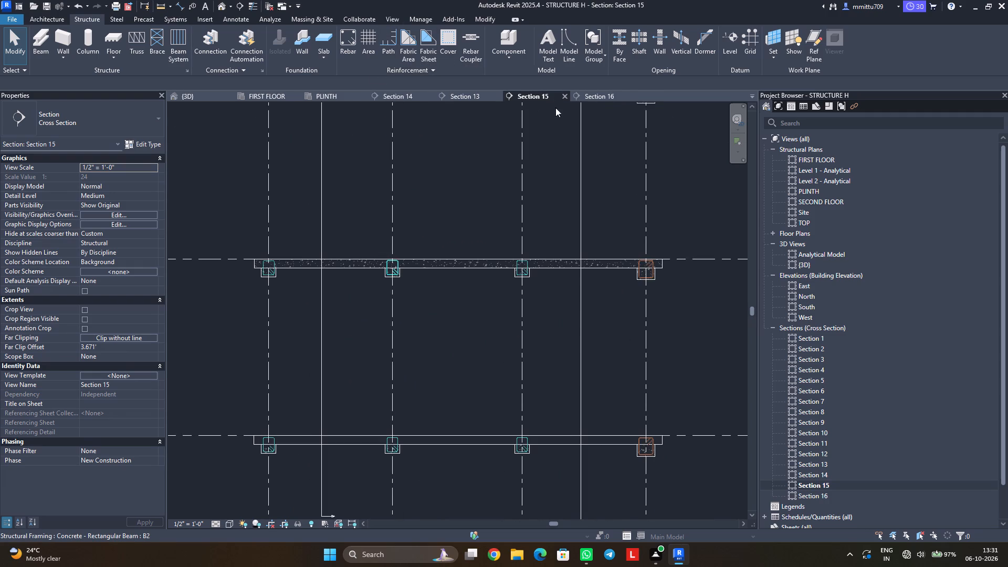
Open Section 16, examine the slabs, beams and column reinforcement, and clear the selection.
left_click(594, 96)
scroll(391, 257, "down", 10)
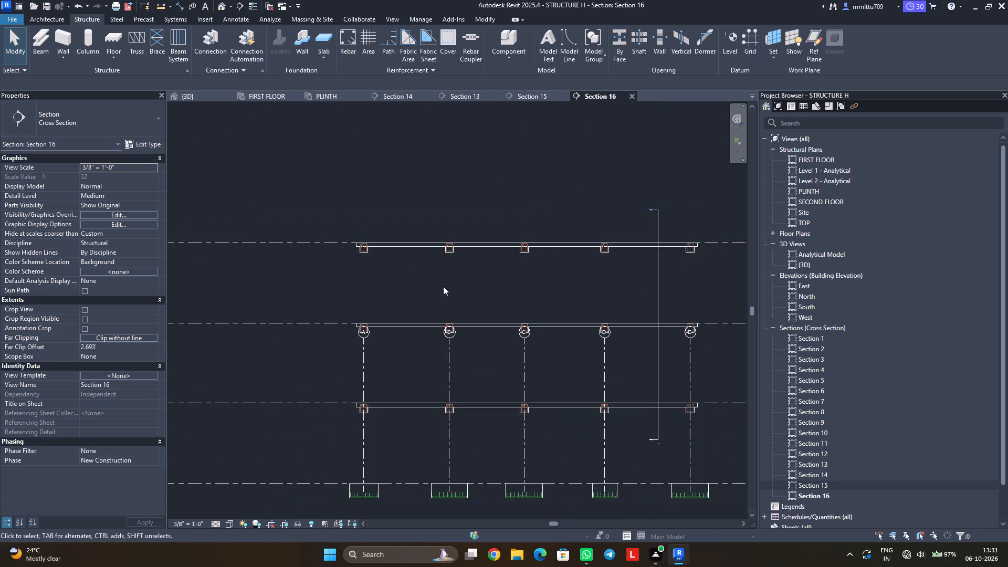
middle_click_drag(443, 285, 374, 267)
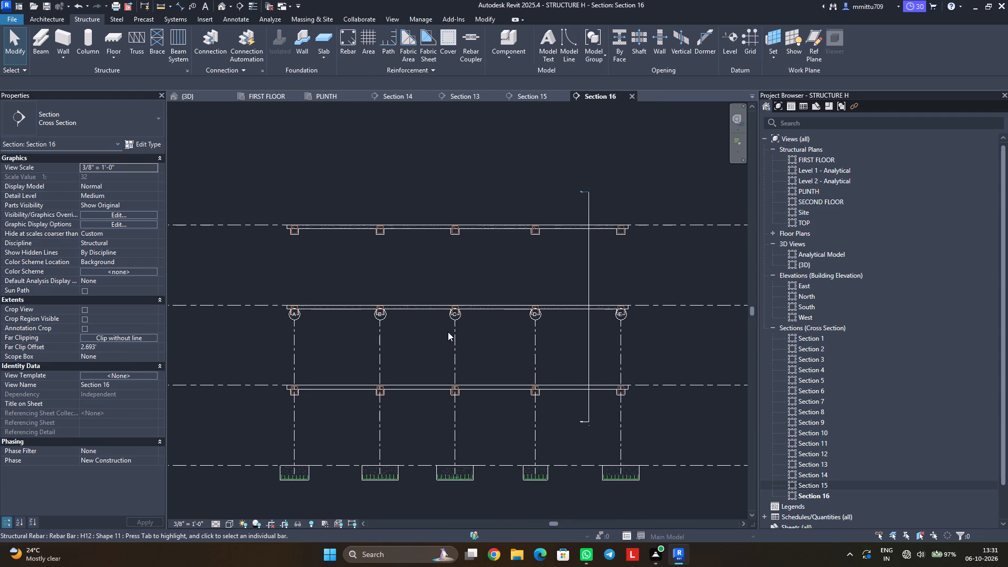
left_click(451, 332)
left_click(286, 352)
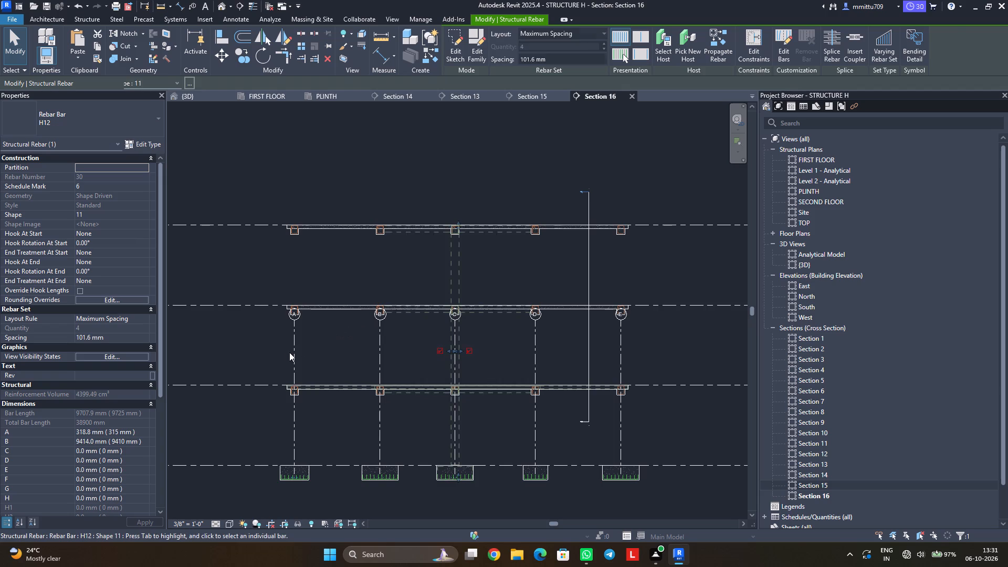
left_click(292, 352)
key("Escape")
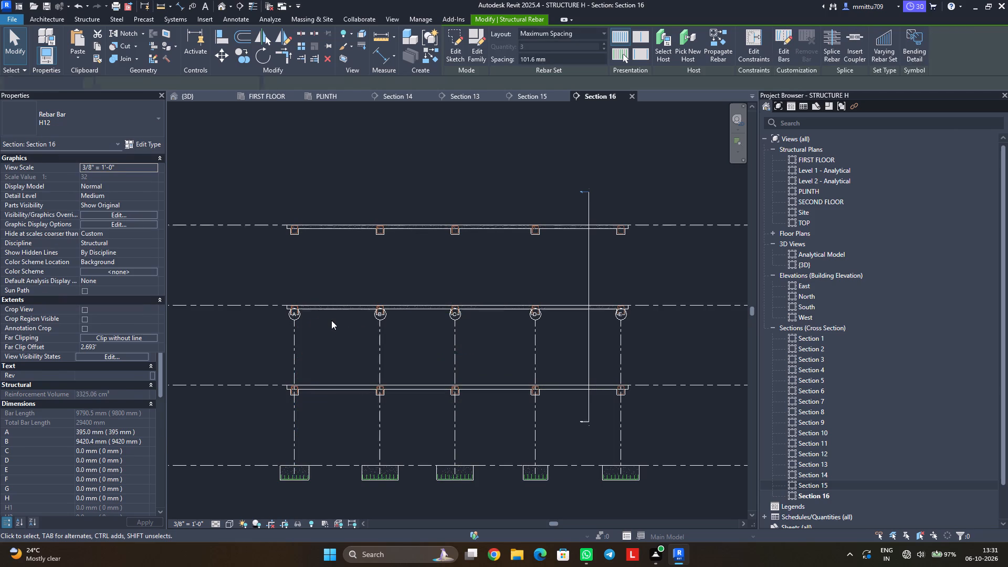
key("Escape")
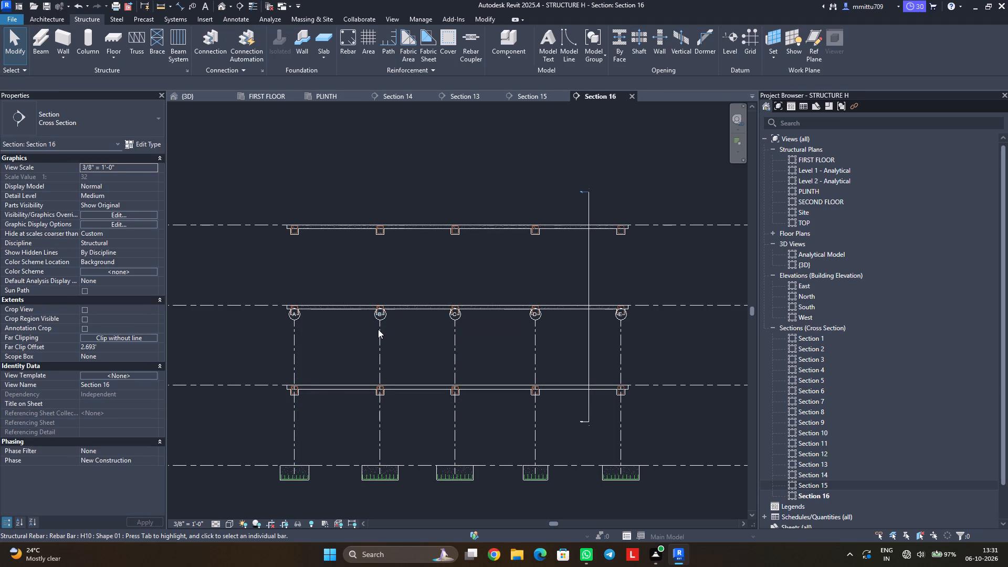
Inspect the column reinforcement bars around grids A and B in Section 16 and clear the selection.
left_click(378, 335)
left_click(328, 341)
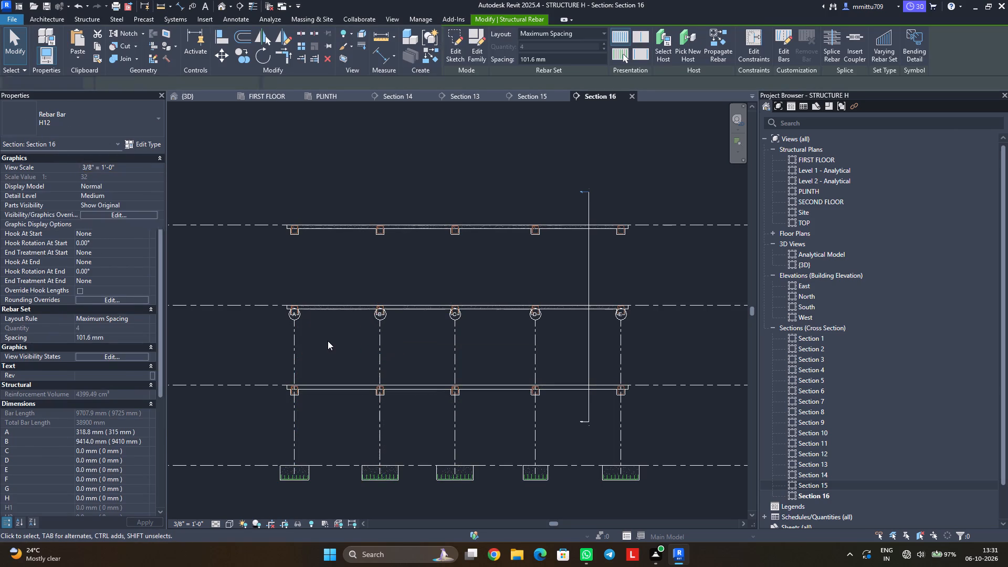
scroll(296, 318, "up", 1)
scroll(296, 318, "down", 1)
scroll(296, 318, "up", 1)
scroll(296, 318, "down", 1)
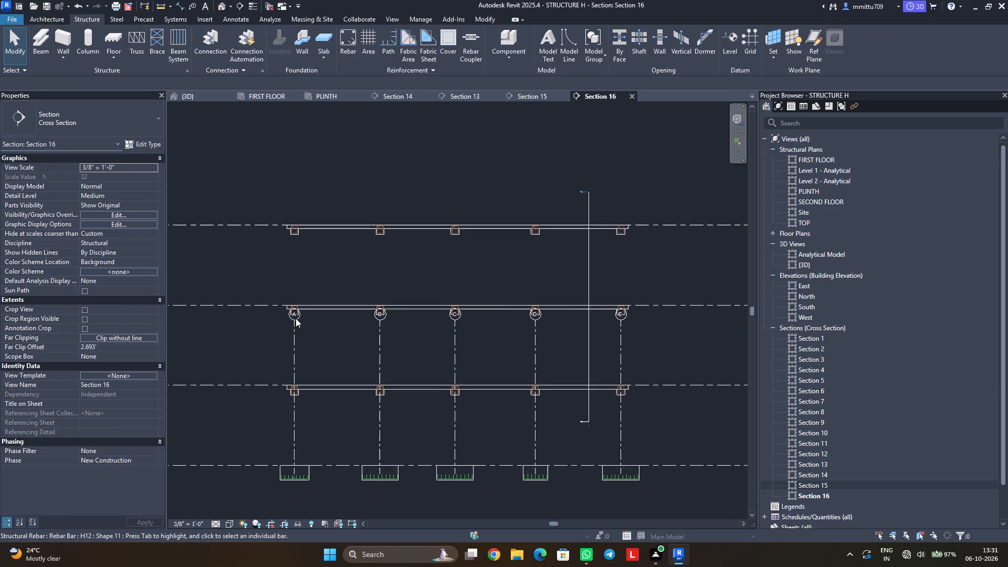
left_click(294, 366)
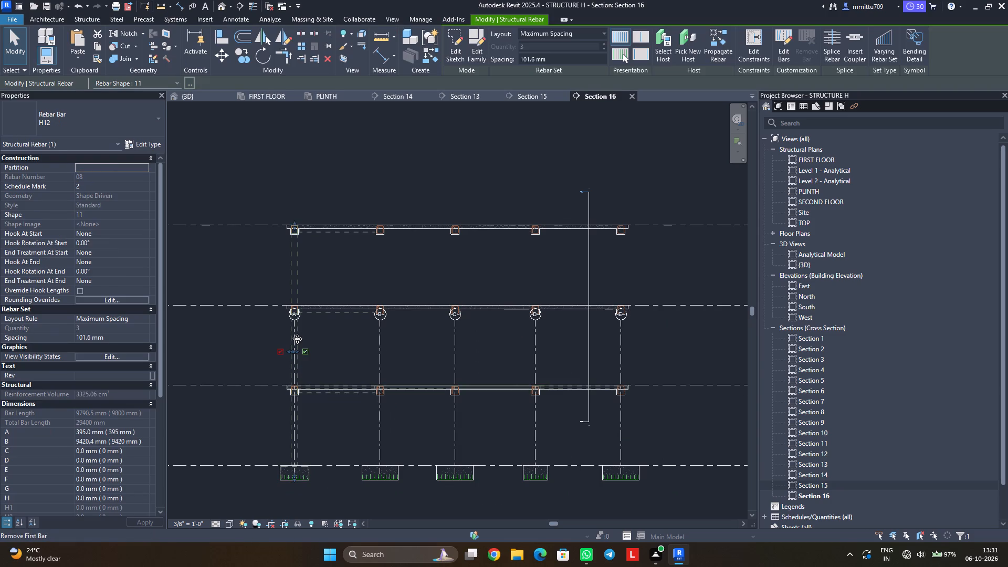
left_click(324, 333)
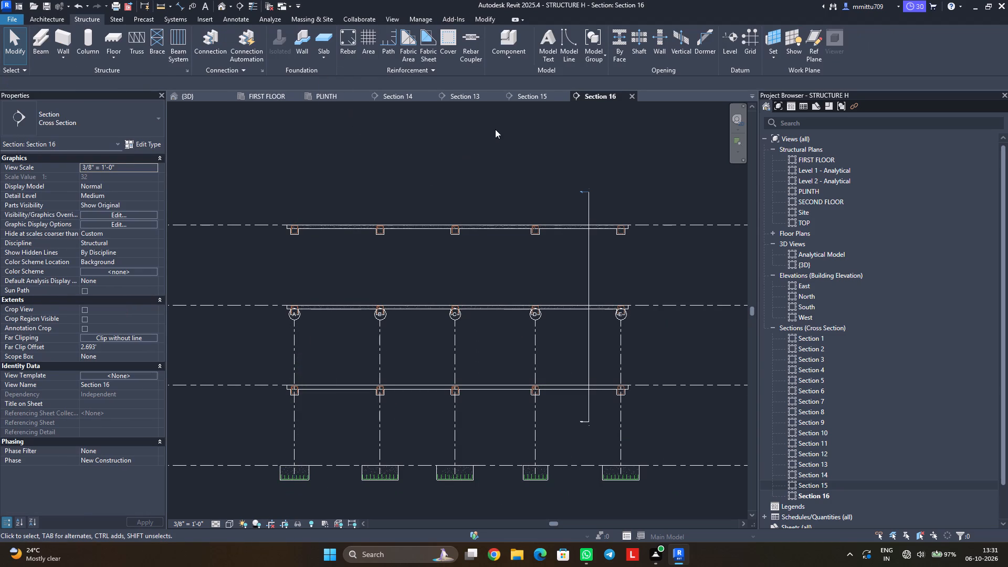
Examine the floor slabs in Section 15 and the section lines in the FIRST FLOOR plan, then return to Section 16.
left_click(527, 96)
scroll(425, 235, "down", 1)
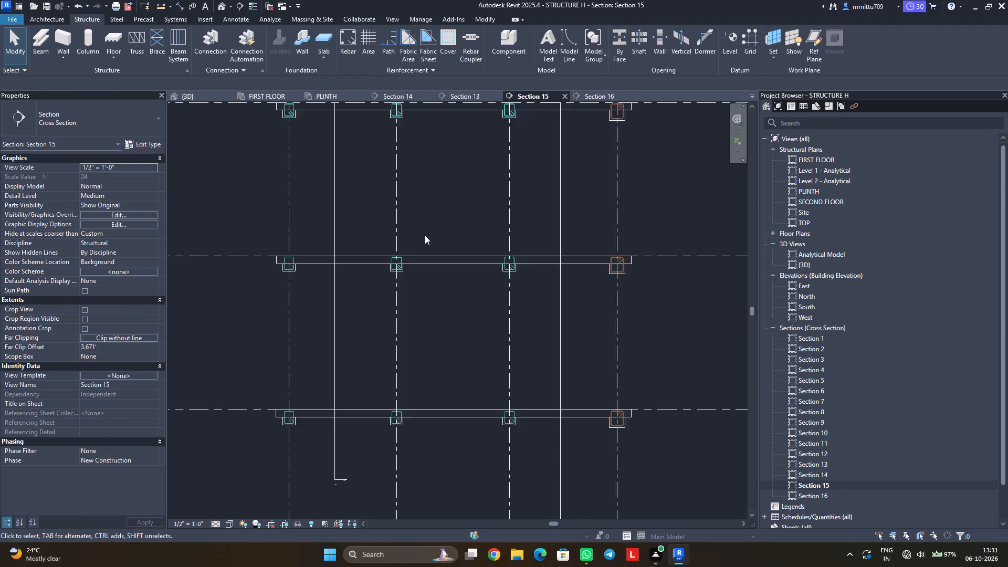
scroll(425, 235, "down", 1)
scroll(425, 235, "up", 1)
scroll(425, 235, "down", 5)
middle_click_drag(408, 254, 406, 266)
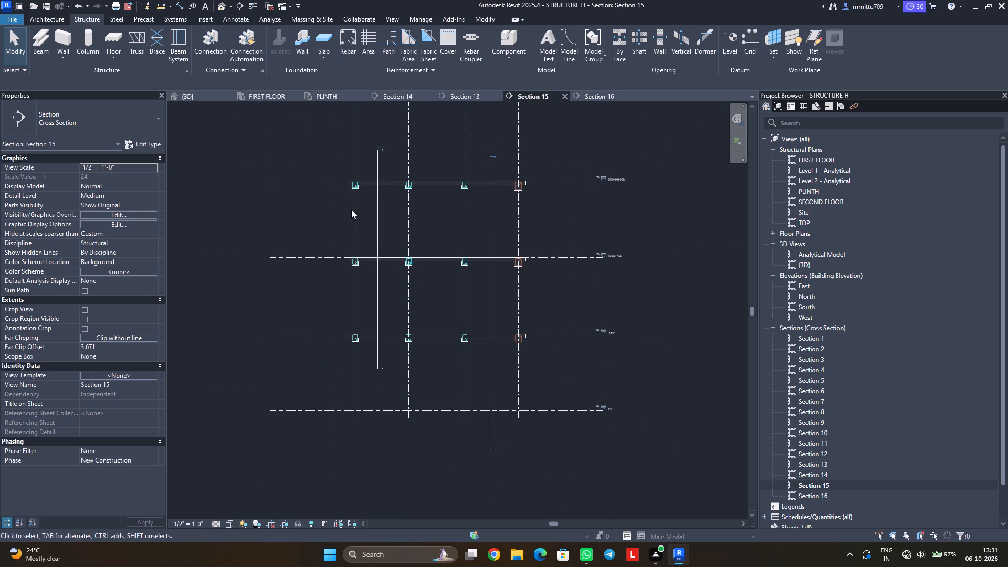
left_click(270, 97)
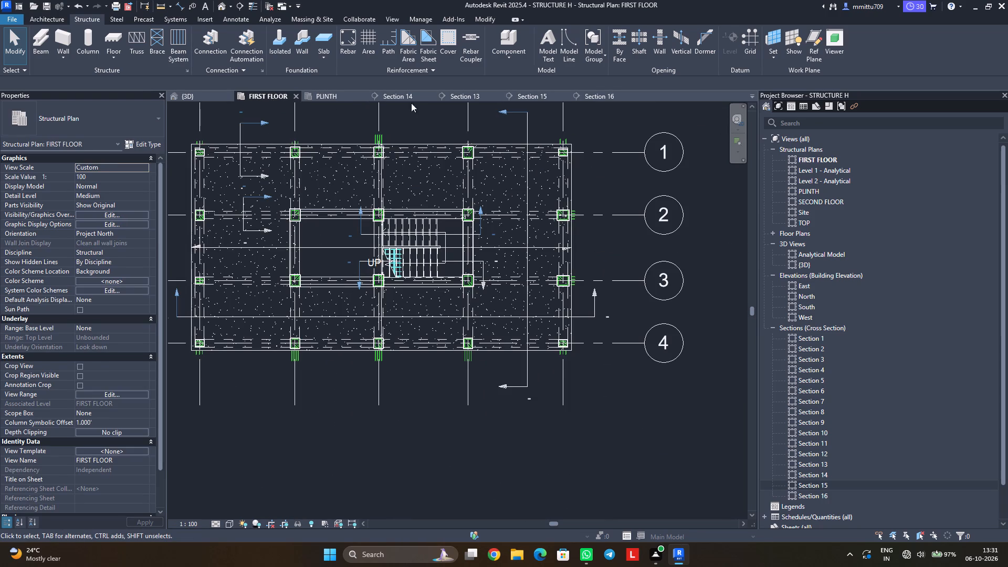
right_click(593, 303)
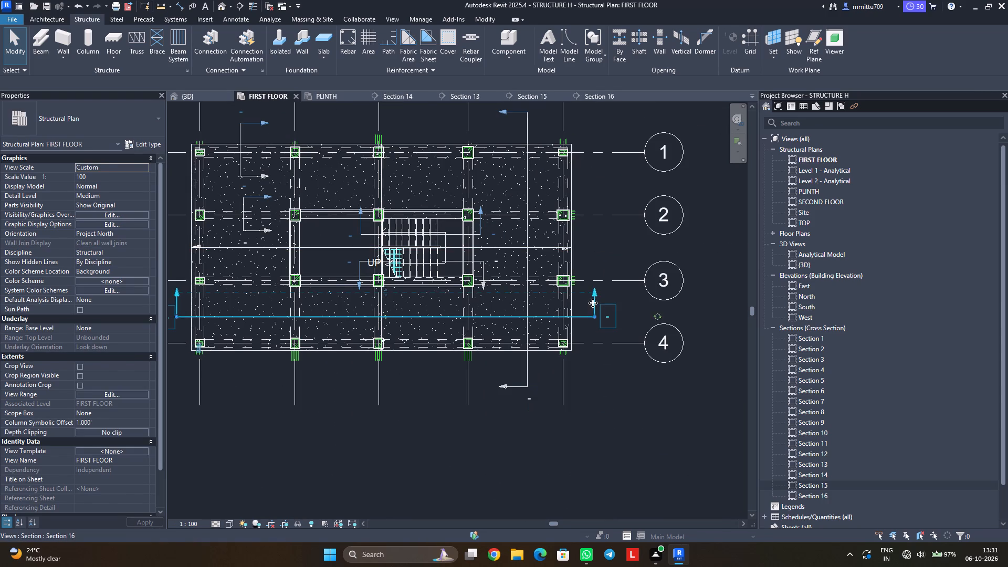
left_click(628, 289)
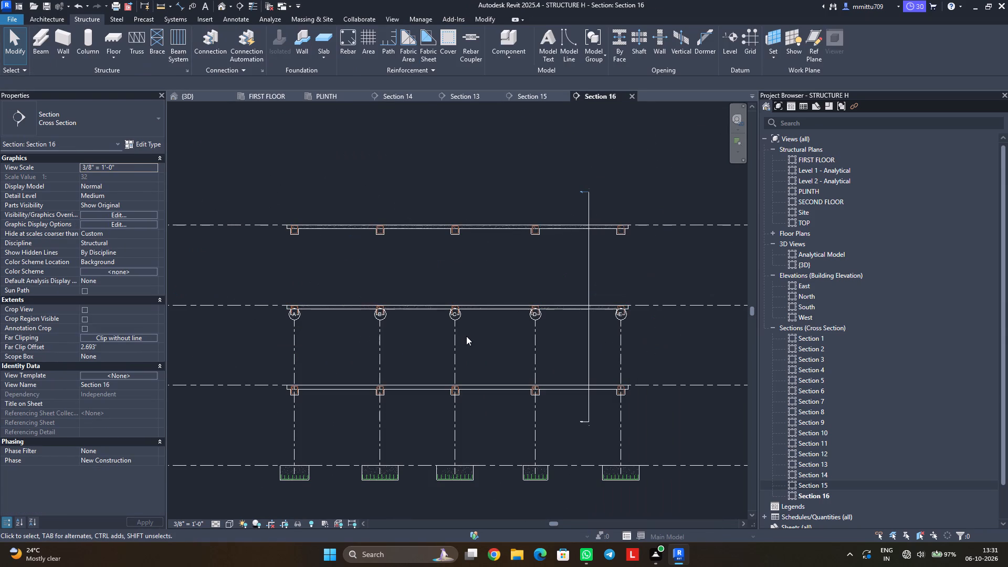
Start placing structural rebar in Section 16 and look through the available shapes for a cranked slab bar.
left_click(344, 46)
scroll(968, 260, "down", 4)
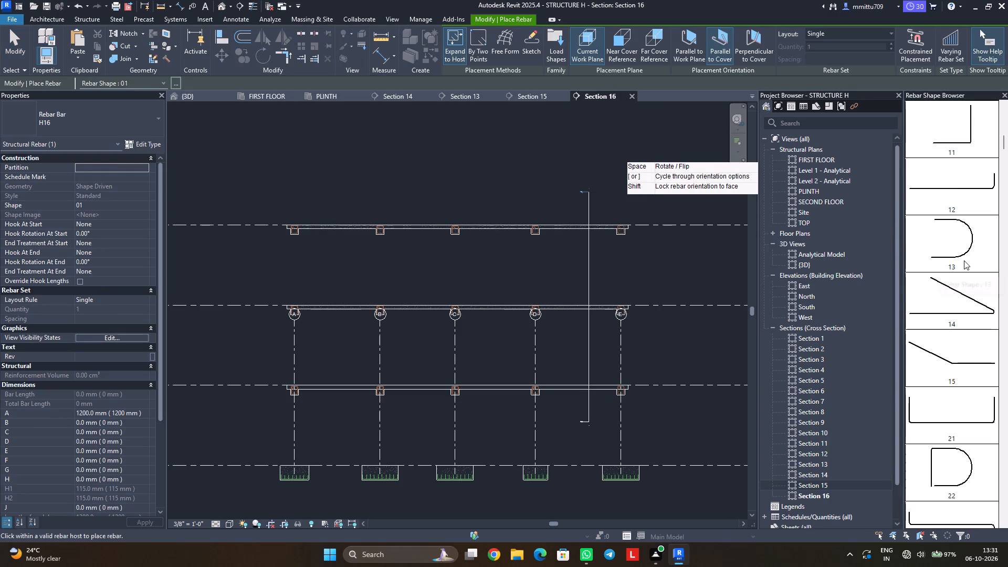
scroll(964, 260, "down", 2)
scroll(964, 260, "up", 1)
scroll(964, 260, "down", 5)
scroll(964, 260, "up", 1)
scroll(964, 260, "down", 10)
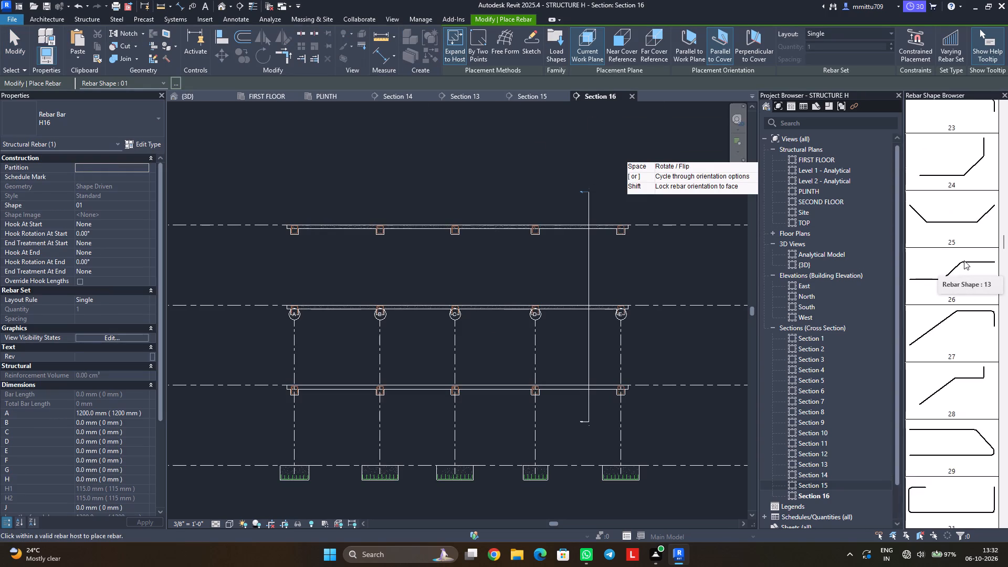
scroll(964, 260, "down", 3)
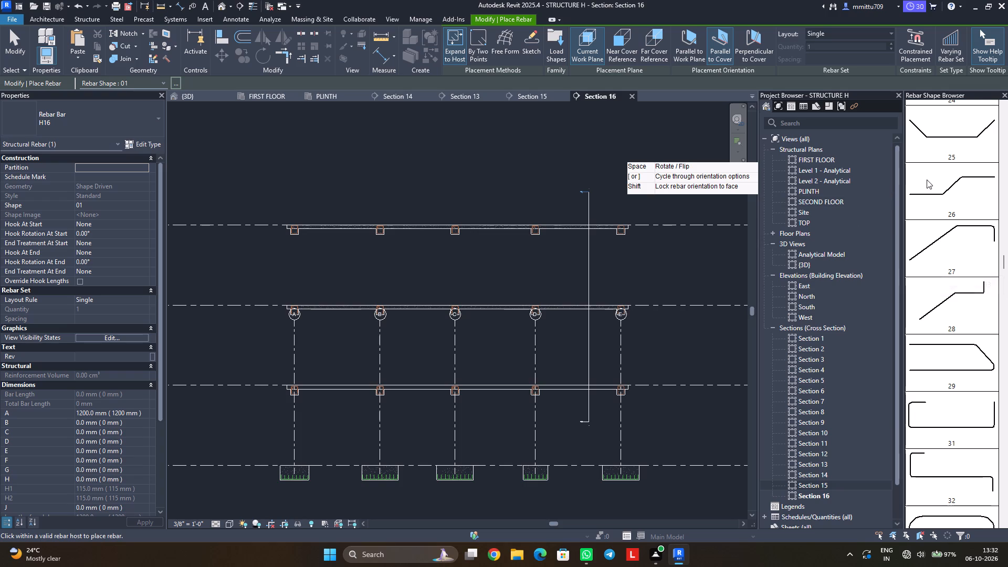
scroll(927, 180, "up", 5)
scroll(927, 180, "down", 1)
scroll(927, 180, "up", 2)
Begin a sketched bar in the lowest slab, running about 4.4' along the top cover line from the edge beside grid A.
left_click(524, 44)
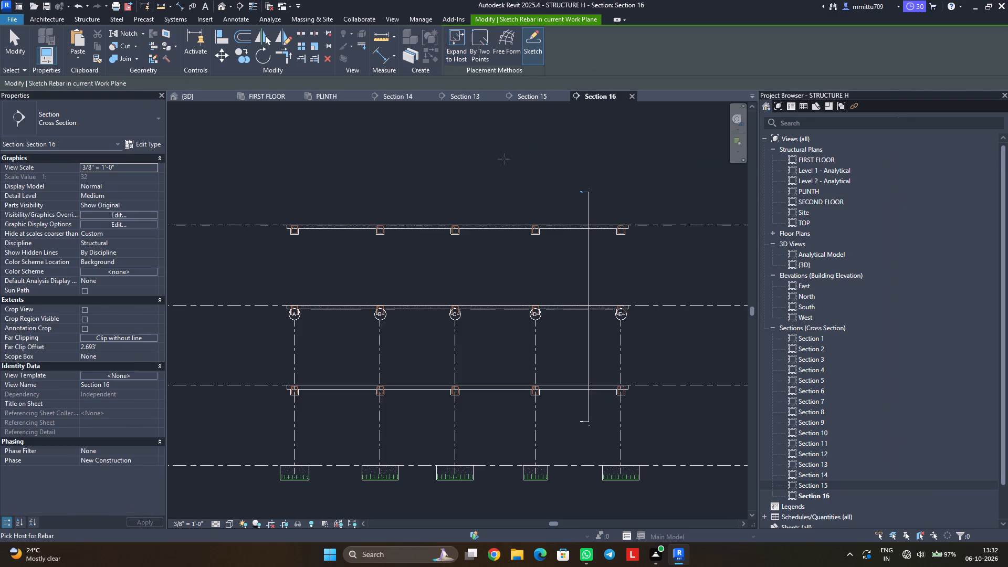
left_click(366, 385)
scroll(330, 388, "up", 5)
scroll(320, 388, "down", 1)
scroll(296, 391, "up", 1)
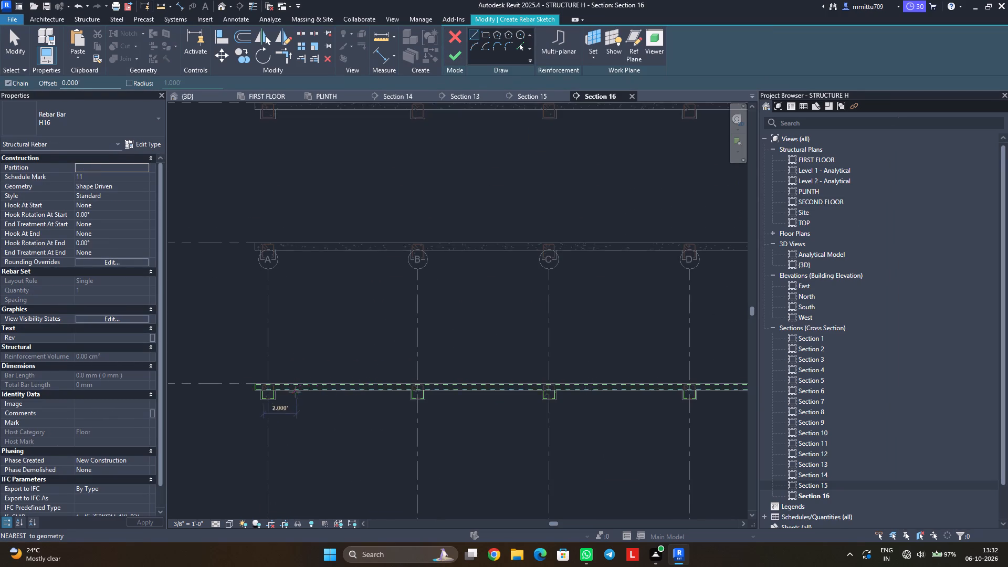
scroll(295, 392, "down", 2)
scroll(271, 395, "up", 1)
scroll(271, 395, "down", 1)
scroll(271, 395, "up", 1)
scroll(270, 395, "down", 1)
scroll(269, 395, "up", 15)
middle_click_drag(266, 388, 273, 378)
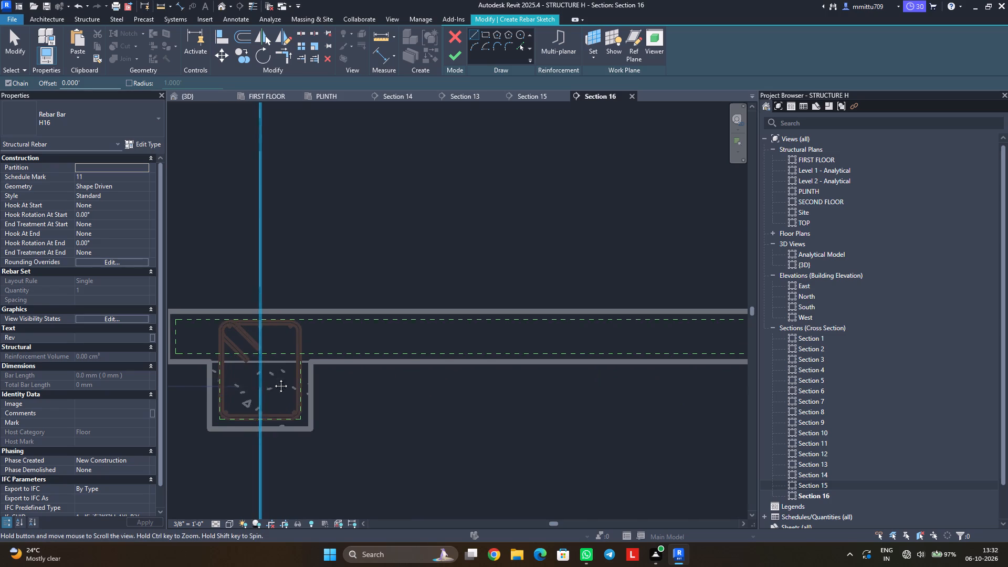
middle_click_drag(273, 378, 301, 365)
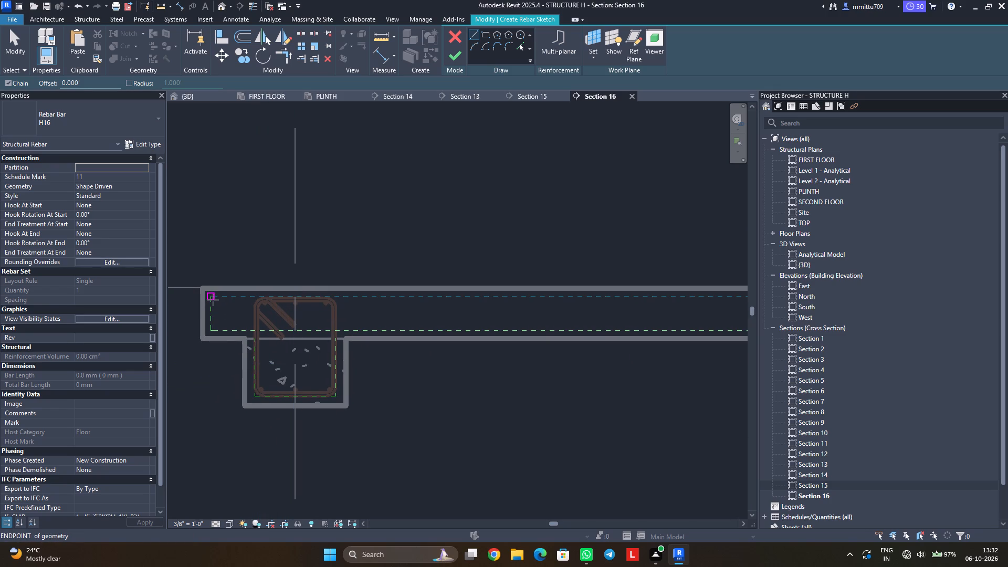
left_click(209, 297)
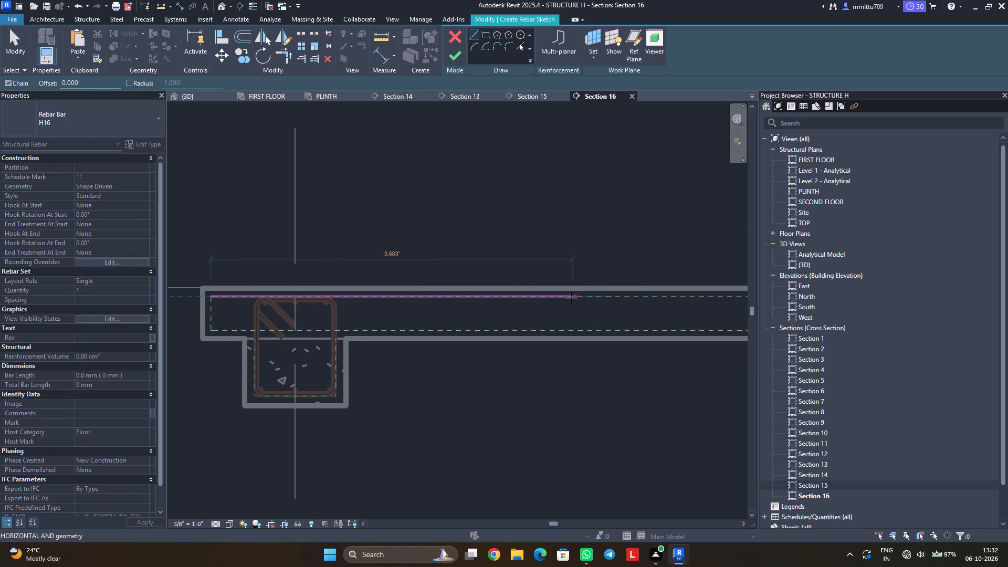
middle_click_drag(572, 298, 453, 302)
scroll(453, 302, "up", 1)
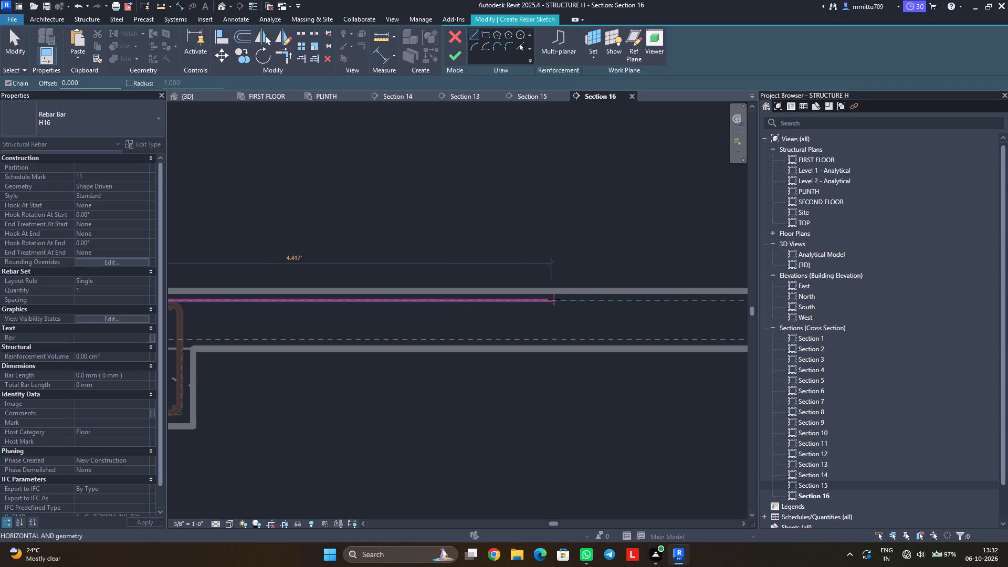
left_click(554, 299)
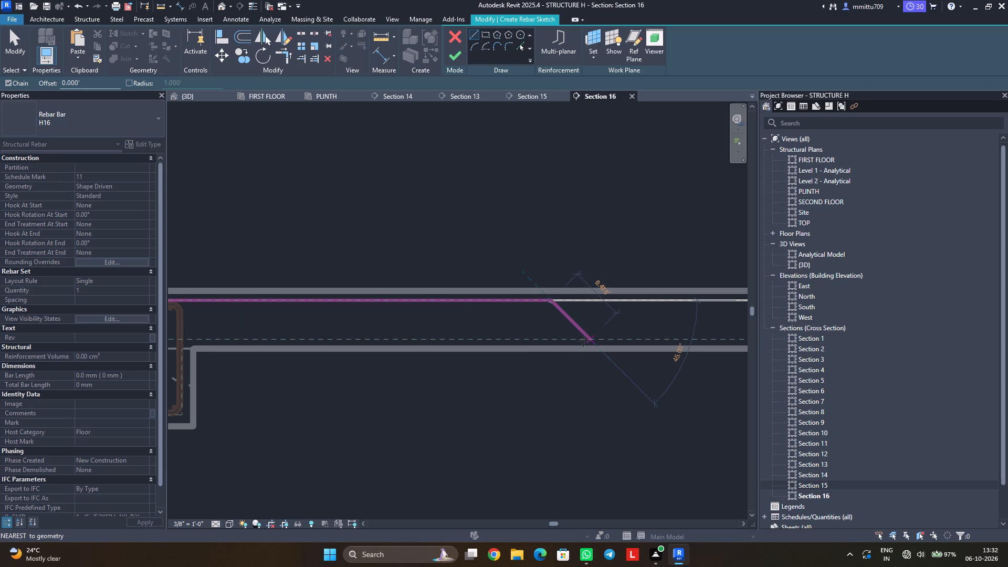
Crank the bar down at 45° to the bottom cover line and run it along the slab into the bay between grids D and E.
scroll(583, 340, "up", 5)
scroll(580, 340, "down", 1)
scroll(580, 340, "up", 1)
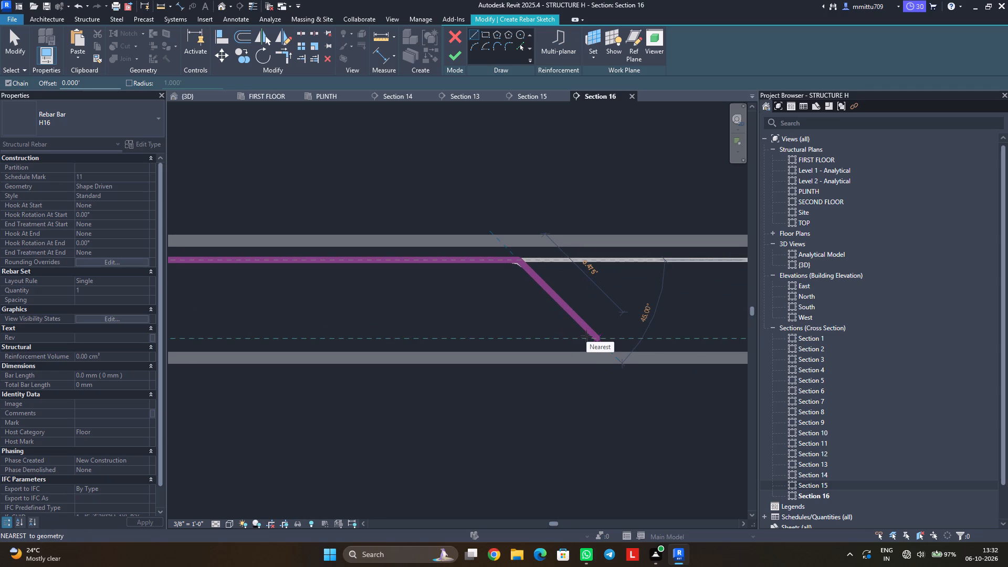
left_click(586, 336)
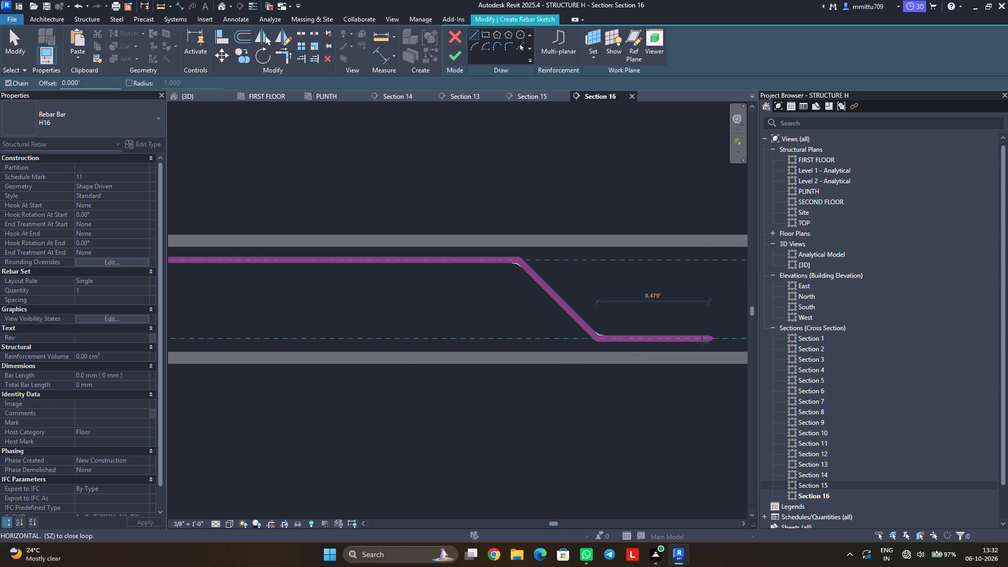
middle_click_drag(668, 341, 486, 301)
scroll(485, 300, "down", 13)
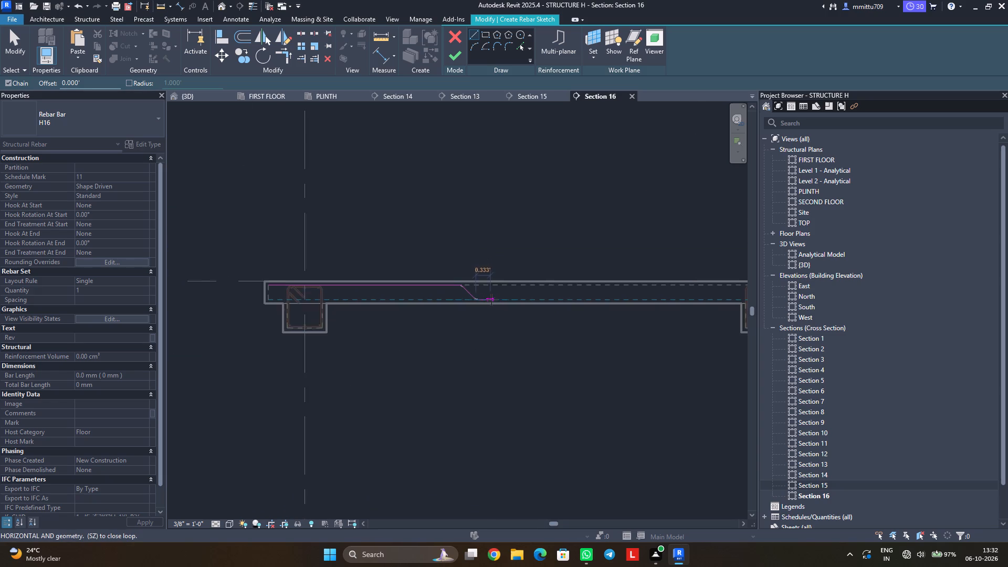
scroll(491, 300, "down", 2)
middle_click_drag(529, 312, 314, 287)
scroll(350, 295, "up", 1)
middle_click_drag(547, 281, 293, 273)
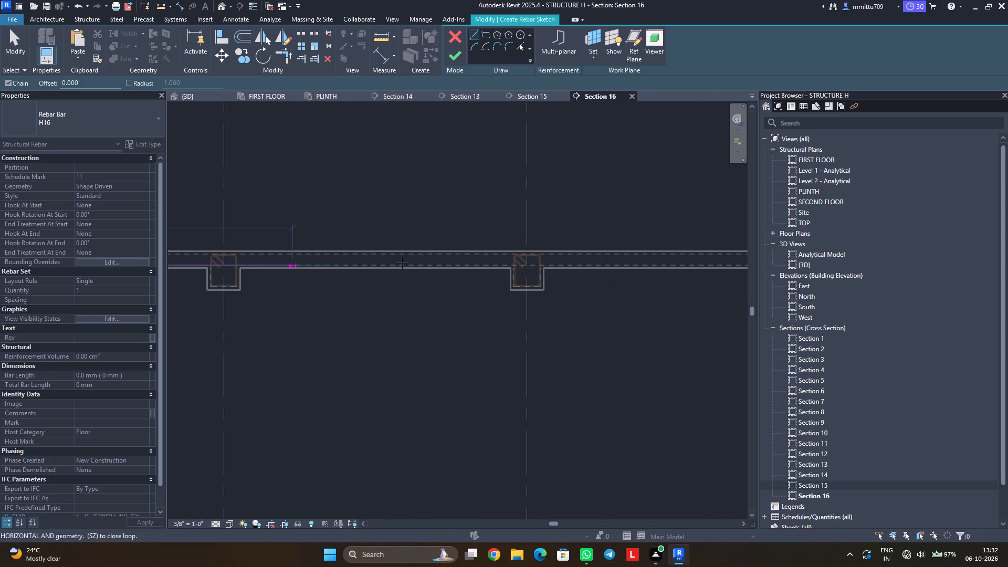
middle_click_drag(606, 270, 335, 290)
middle_click_drag(622, 282, 379, 299)
scroll(421, 291, "up", 1)
middle_click_drag(590, 295, 459, 299)
scroll(444, 299, "up", 1)
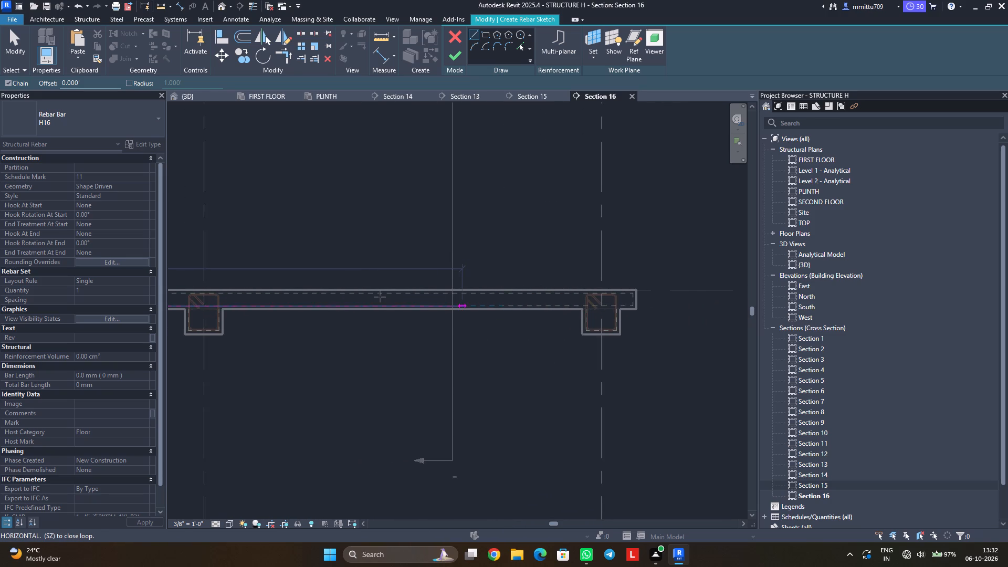
left_click(409, 302)
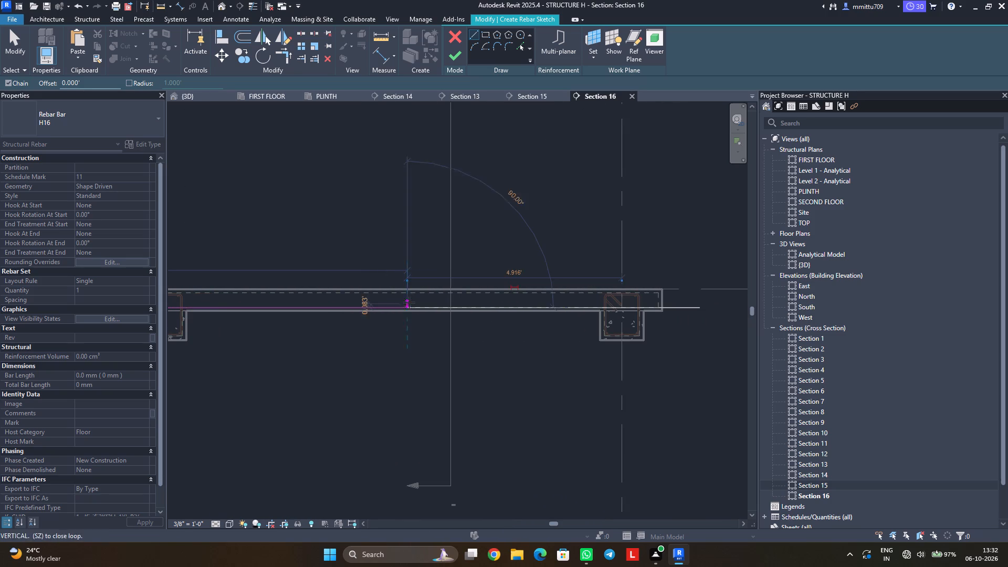
Crank the bar up at 45°, run it about 5.4' along the top cover to the slab end beside grid E, and finish the sketch.
scroll(423, 293, "up", 8)
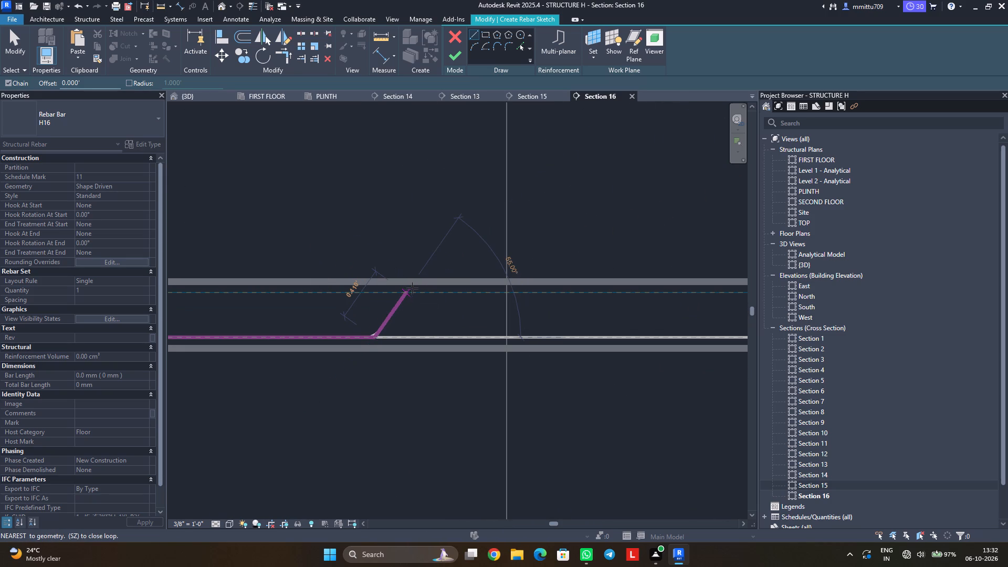
left_click(415, 289)
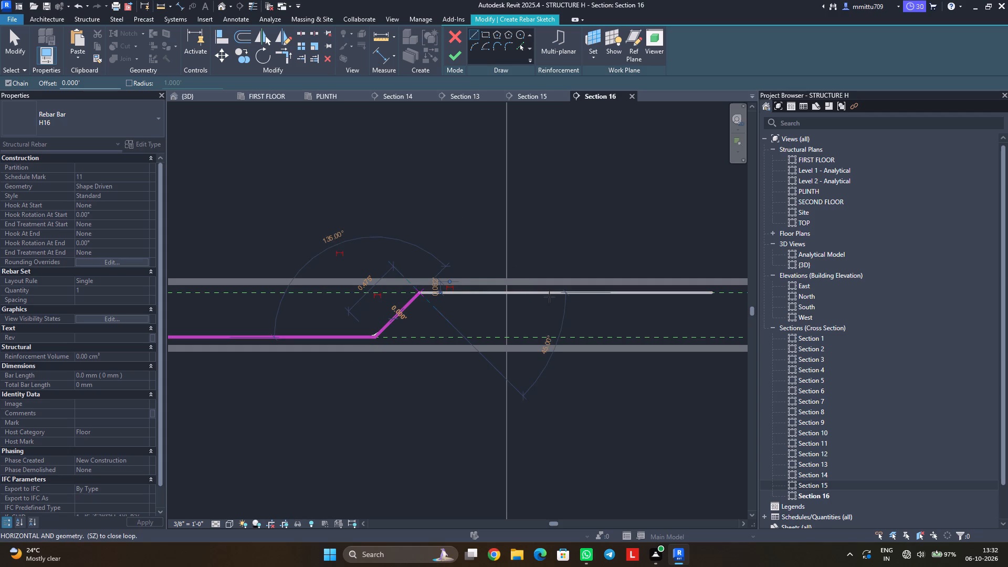
middle_click_drag(622, 293, 372, 290)
middle_click_drag(598, 290, 397, 297)
scroll(397, 297, "up", 1)
middle_click_drag(625, 296, 508, 298)
left_click(617, 295)
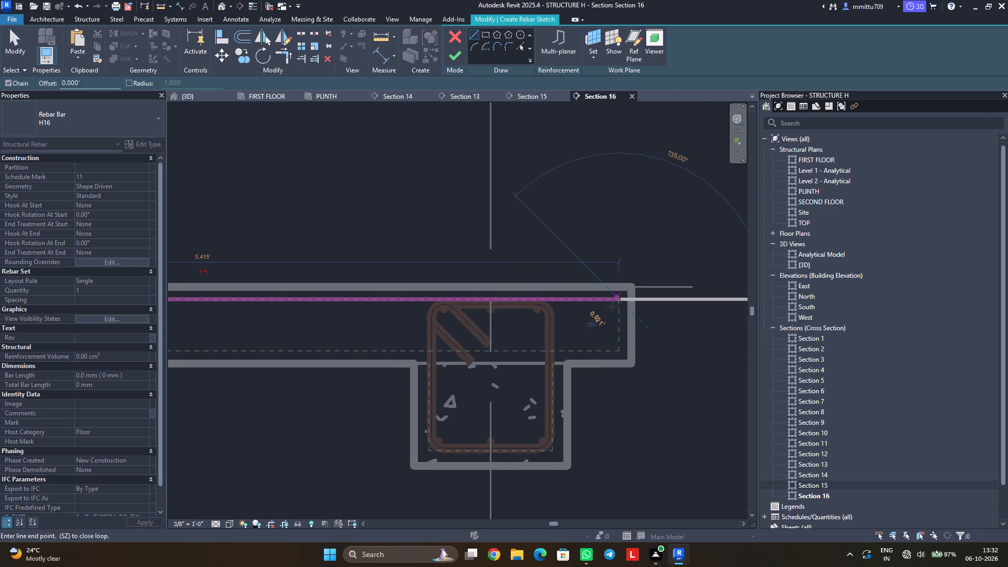
key("Escape")
key("Escape")
key("Escape")
left_click(454, 55)
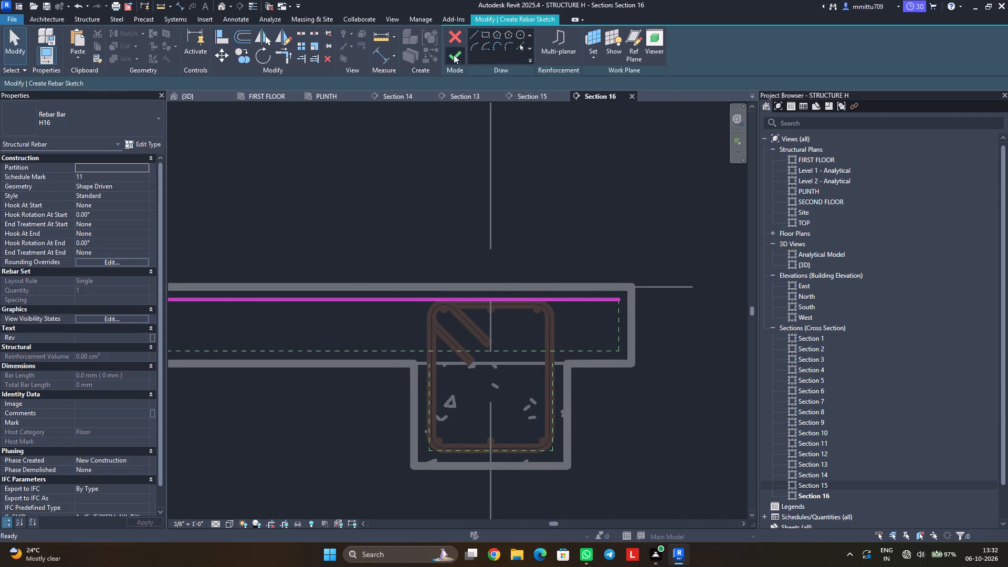
scroll(329, 385, "down", 5)
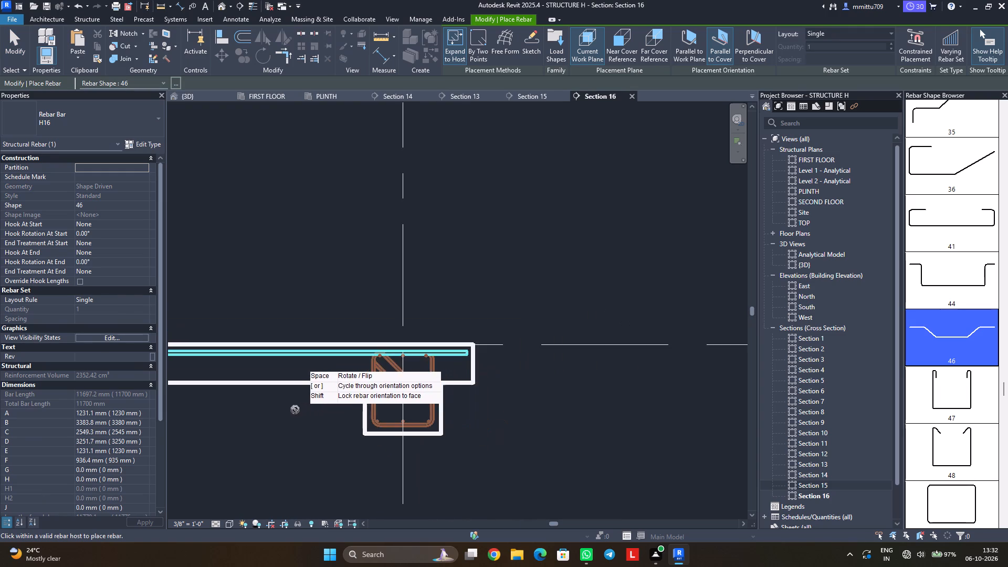
key("Escape")
key("Escape")
Change the new cranked slab bar's type to H10 and open its type properties.
middle_click_drag(276, 406, 408, 397)
left_click(362, 349)
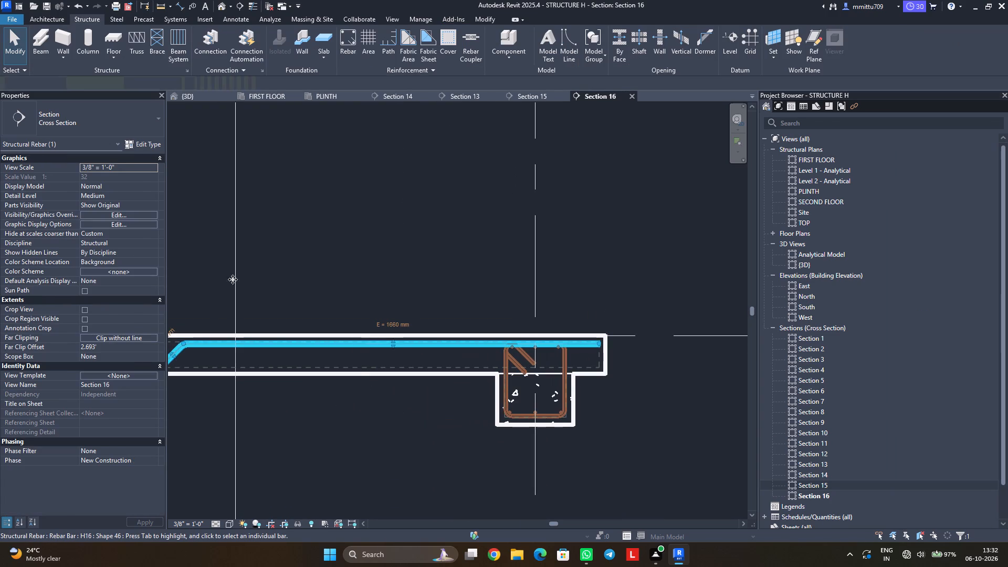
left_click(129, 142)
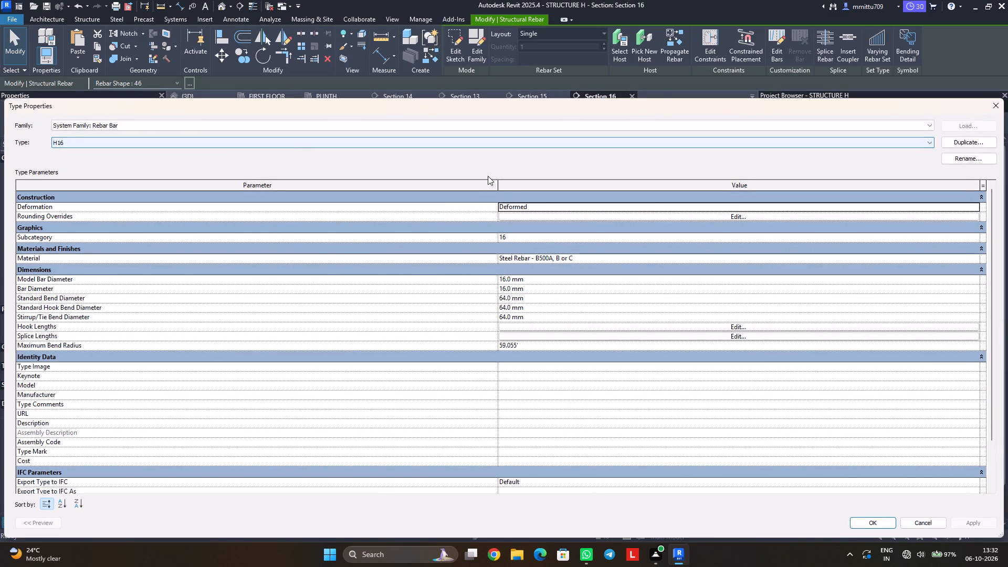
left_click(997, 107)
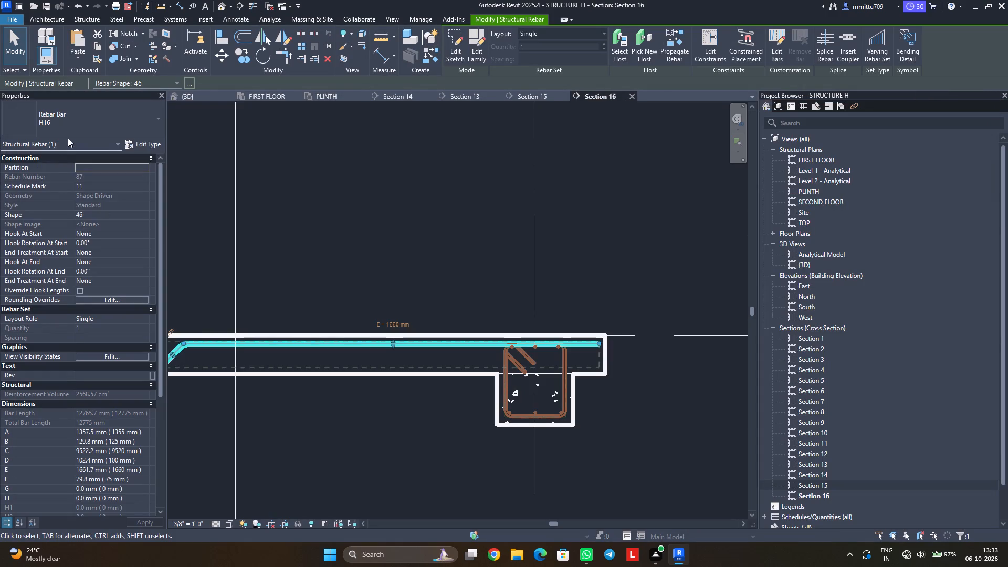
left_click(68, 117)
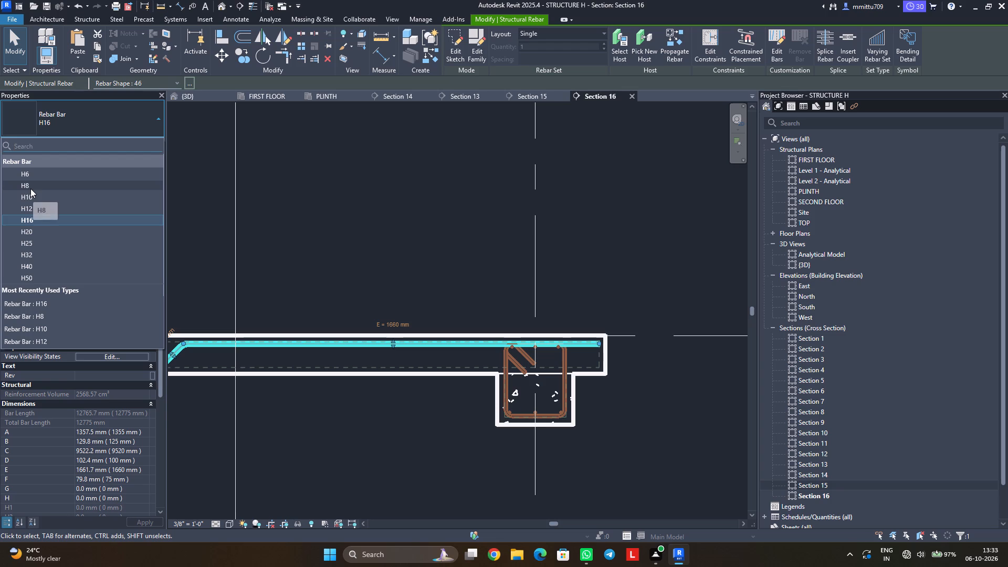
left_click(33, 194)
left_click(125, 141)
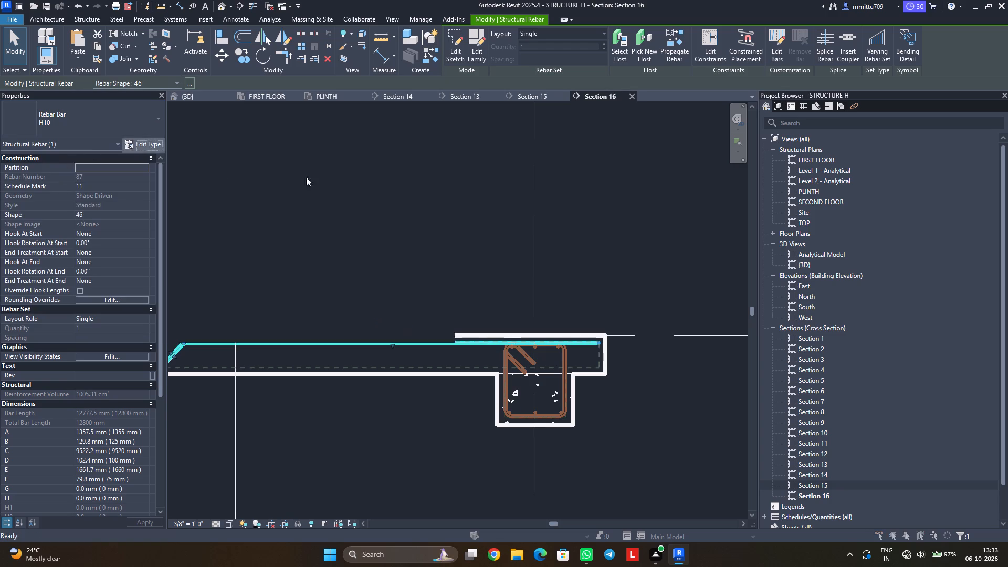
Duplicate the H10 rebar type as 10 MM BAR and apply it to the cranked slab bar.
left_click(961, 140)
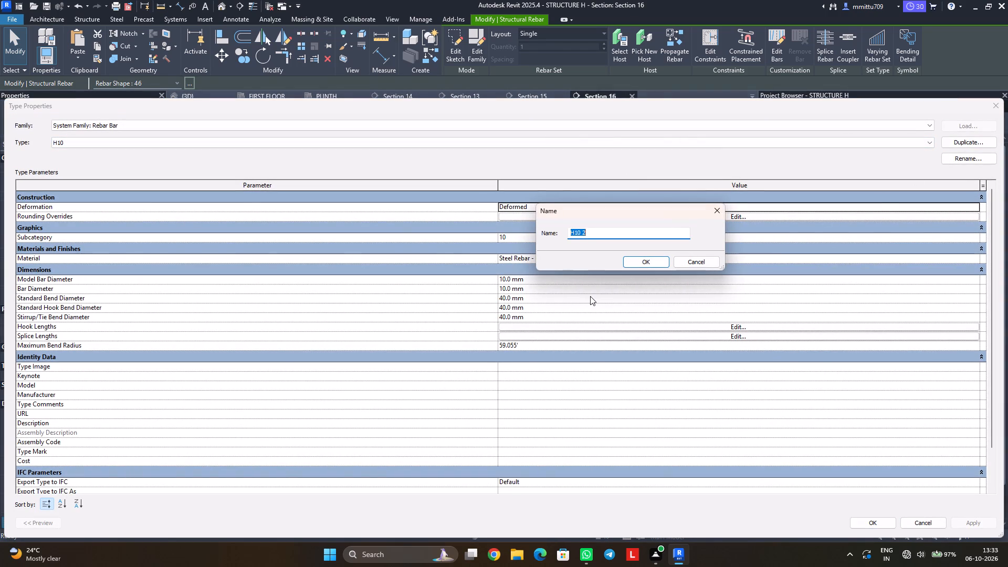
type("10 MM BAR")
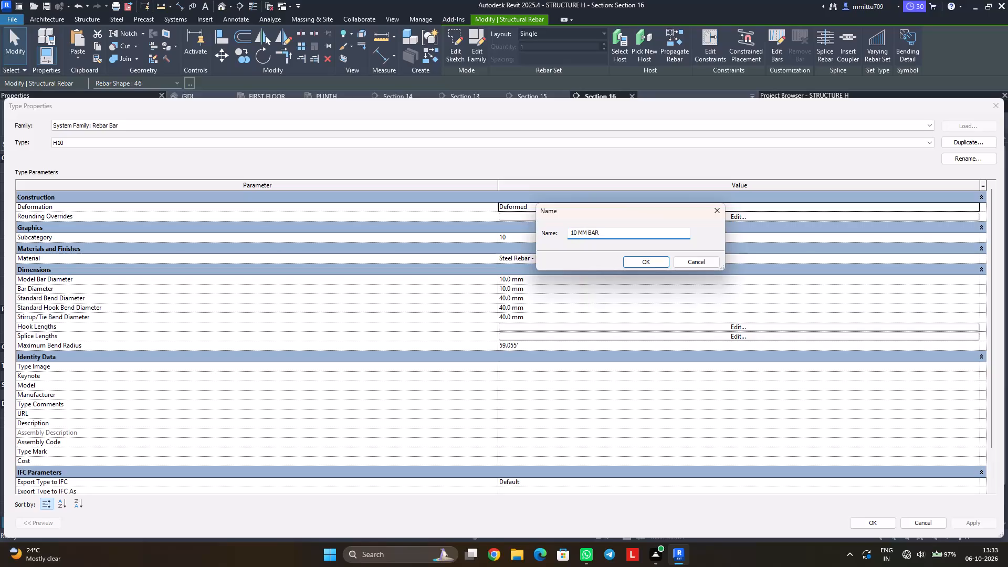
left_click(658, 257)
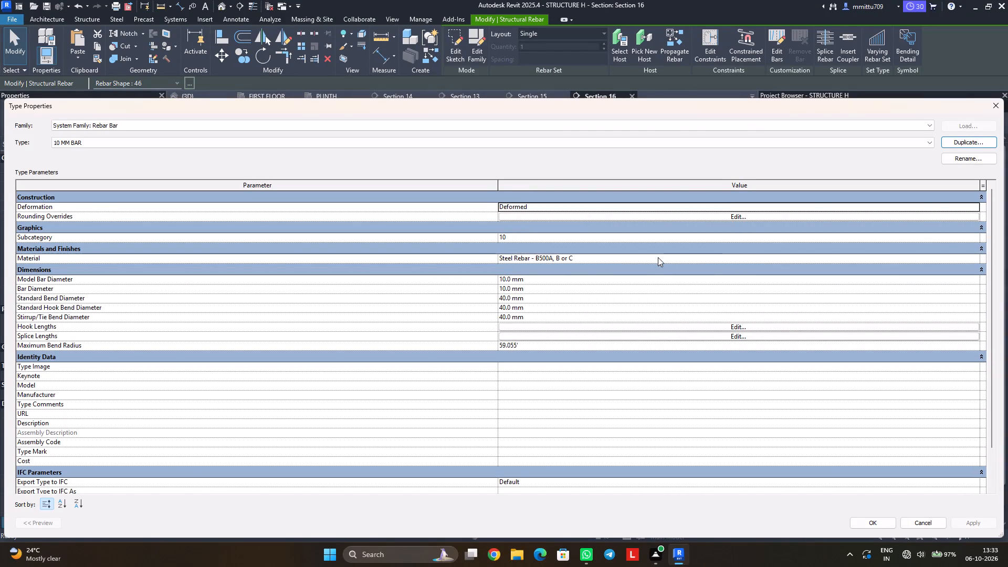
left_click(880, 524)
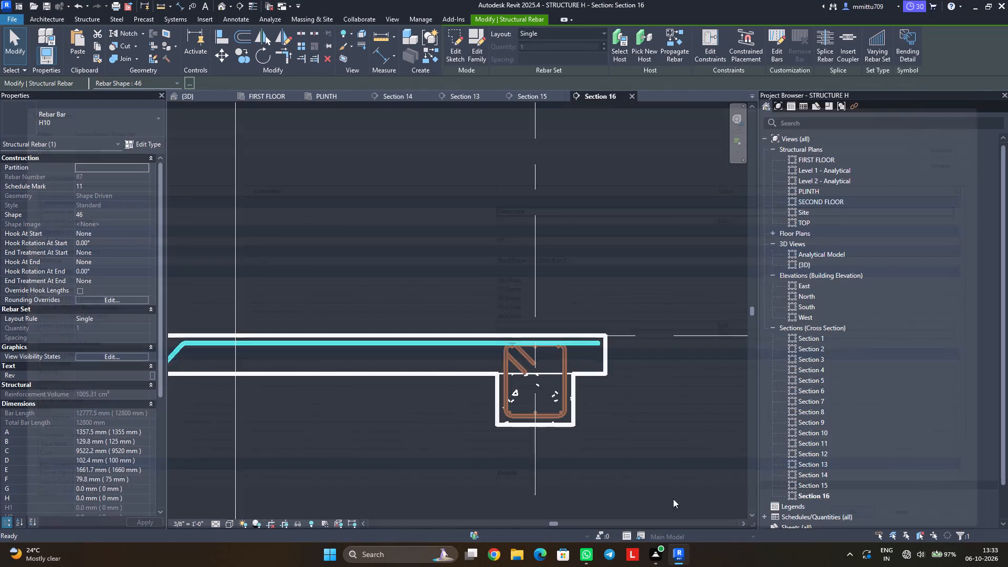
middle_click_drag(291, 433, 356, 432)
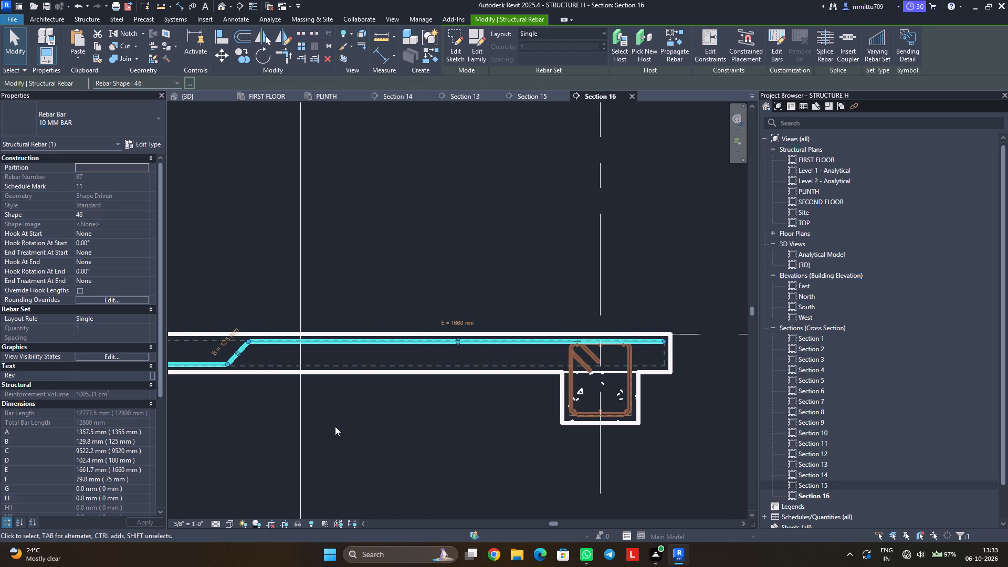
key("Escape")
key("Escape")
Set the cranked slab bar's layout to Maximum Spacing with a spacing of 6".
left_click(363, 342)
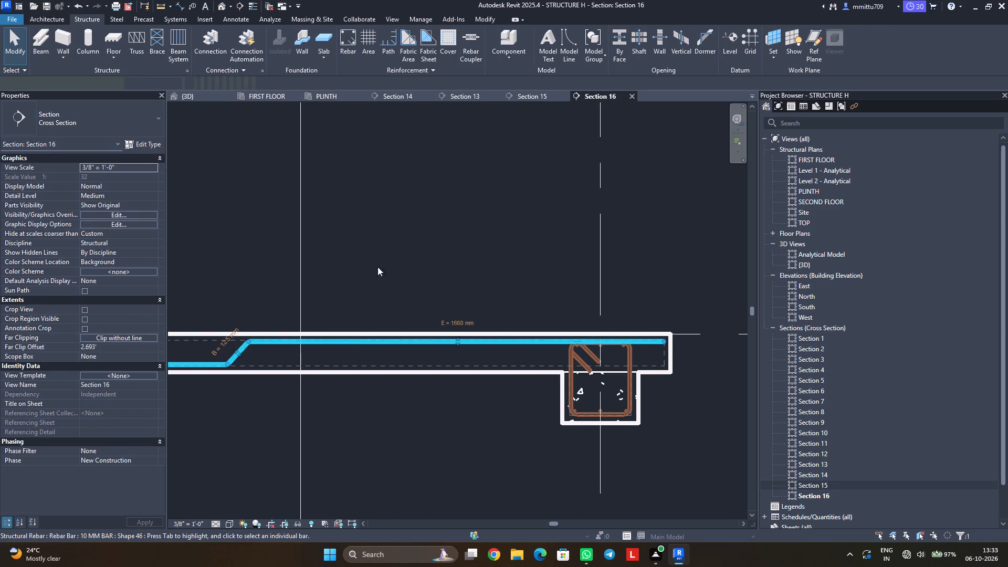
left_click(548, 33)
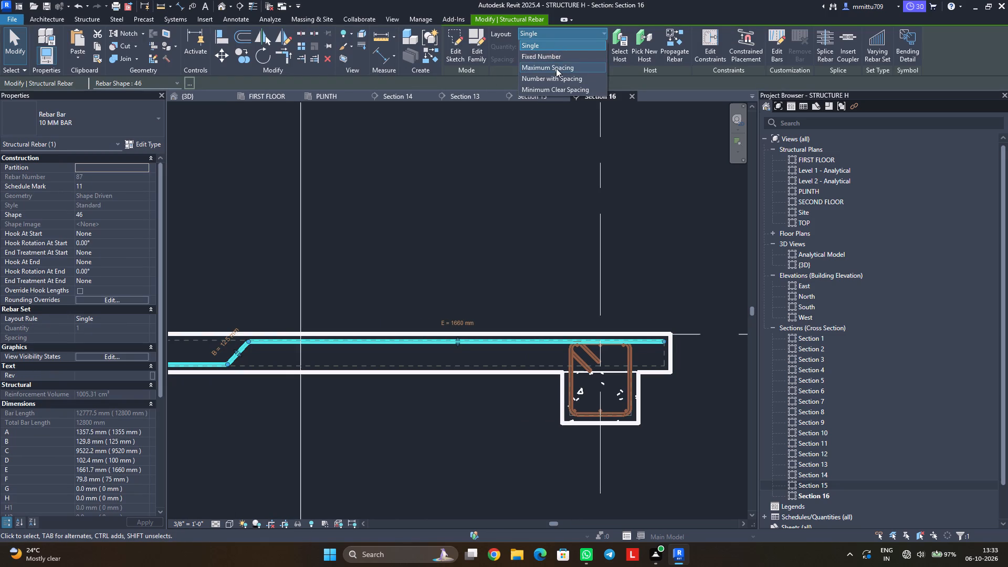
left_click(556, 68)
left_click(564, 59)
type("6\"")
key("Return")
left_click(457, 212)
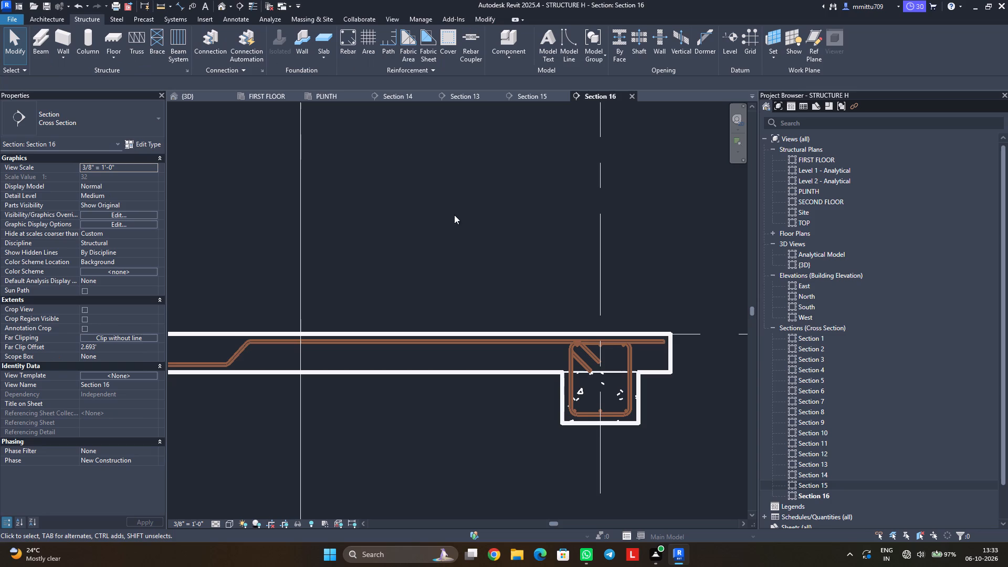
Show the cranked bar set unobscured in the {3D} view through its view visibility states.
left_click(344, 344)
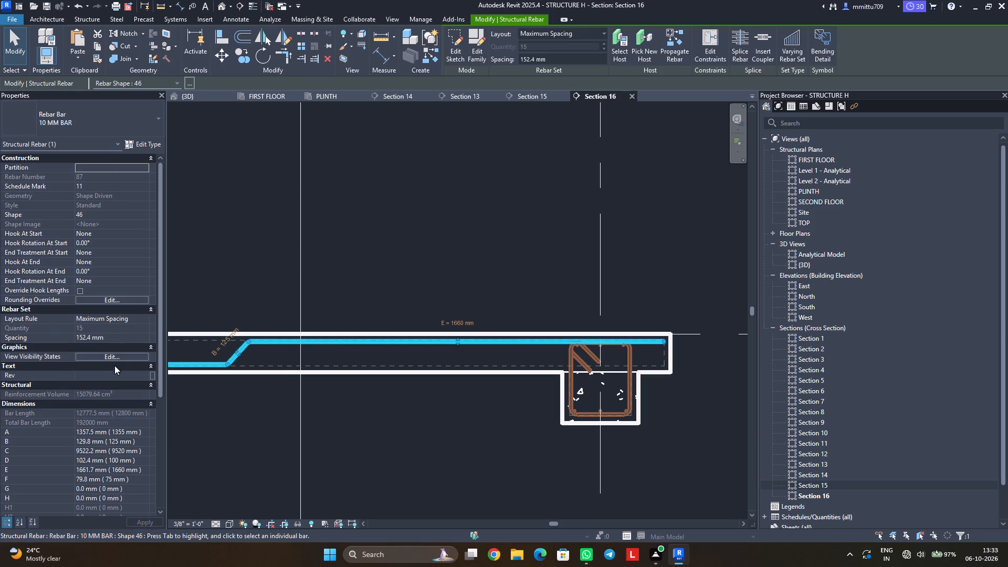
left_click(118, 357)
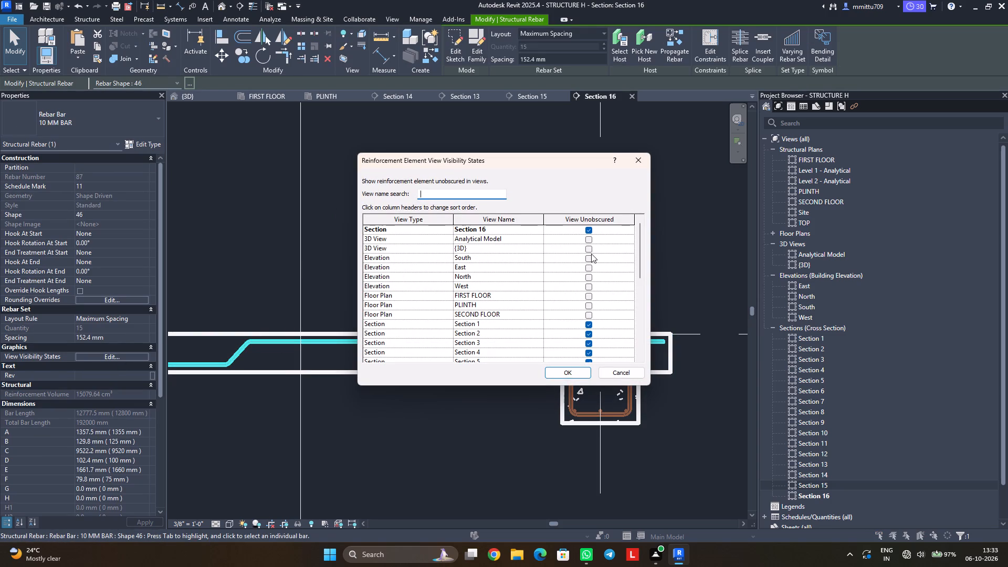
left_click(589, 250)
left_click(571, 371)
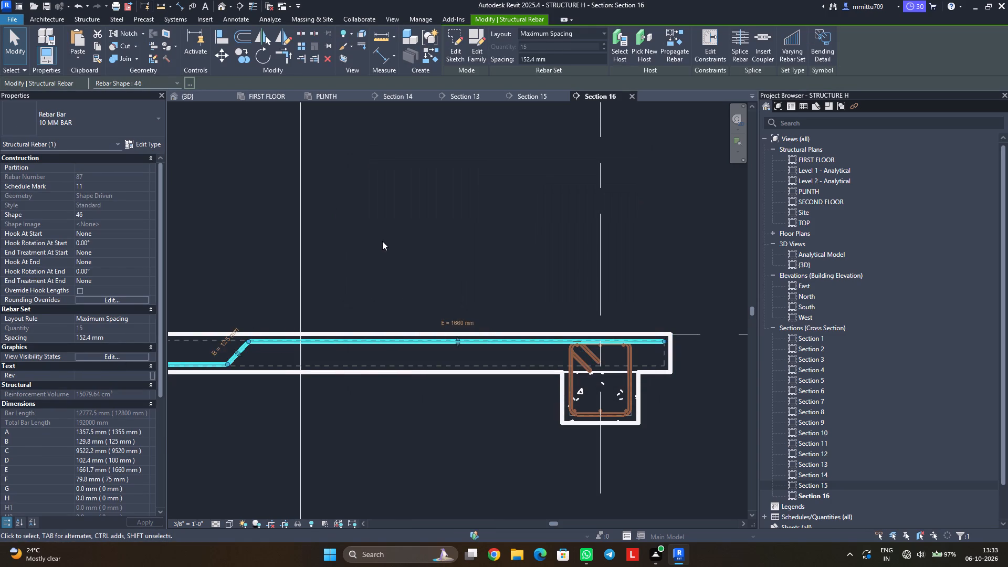
left_click(382, 241)
Examine the cranked bar set in the lowest slab from several angles in the 3D view.
left_click(197, 94)
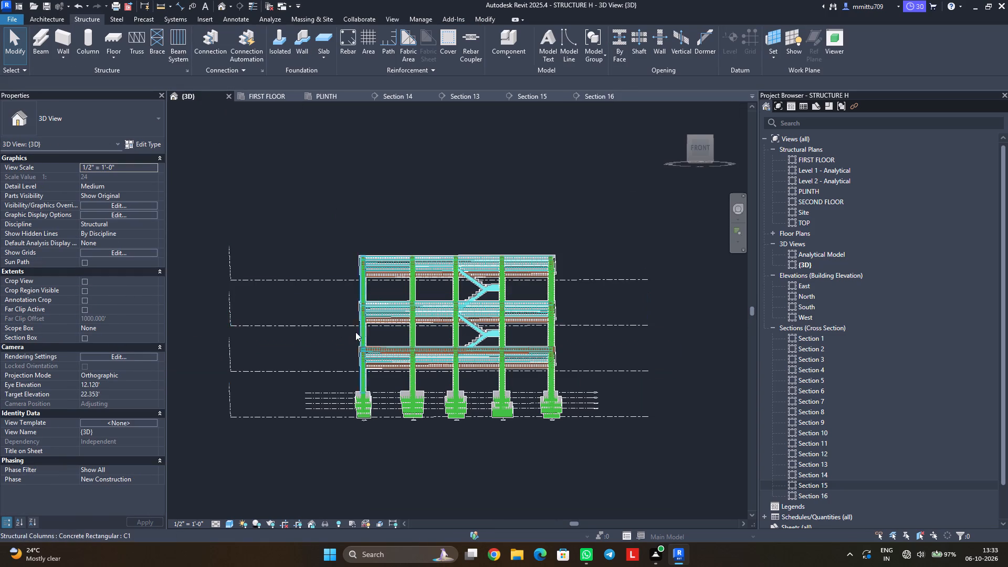
middle_click_drag(356, 337, 514, 457)
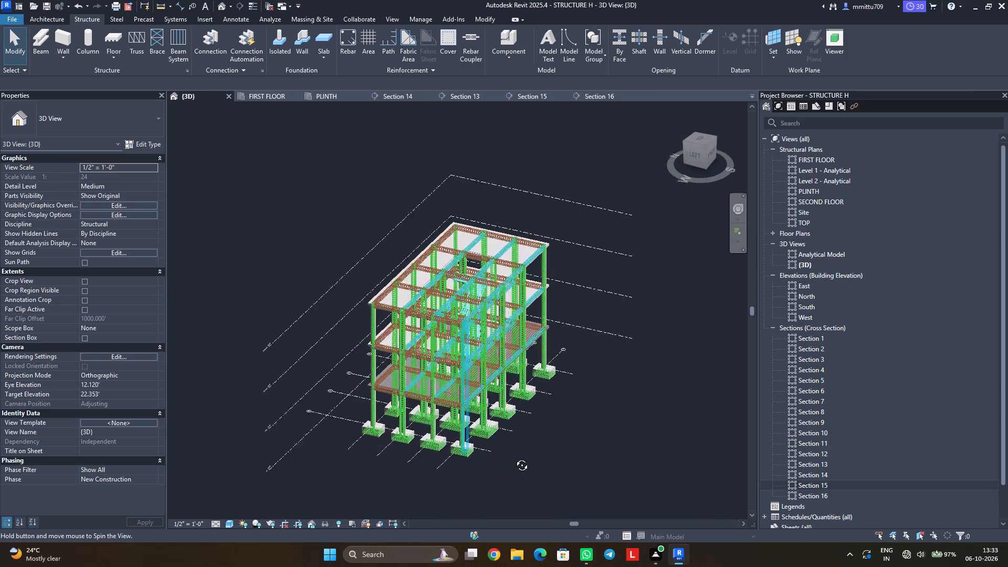
middle_click_drag(514, 457, 365, 454)
middle_click_drag(417, 444, 330, 443, "shift")
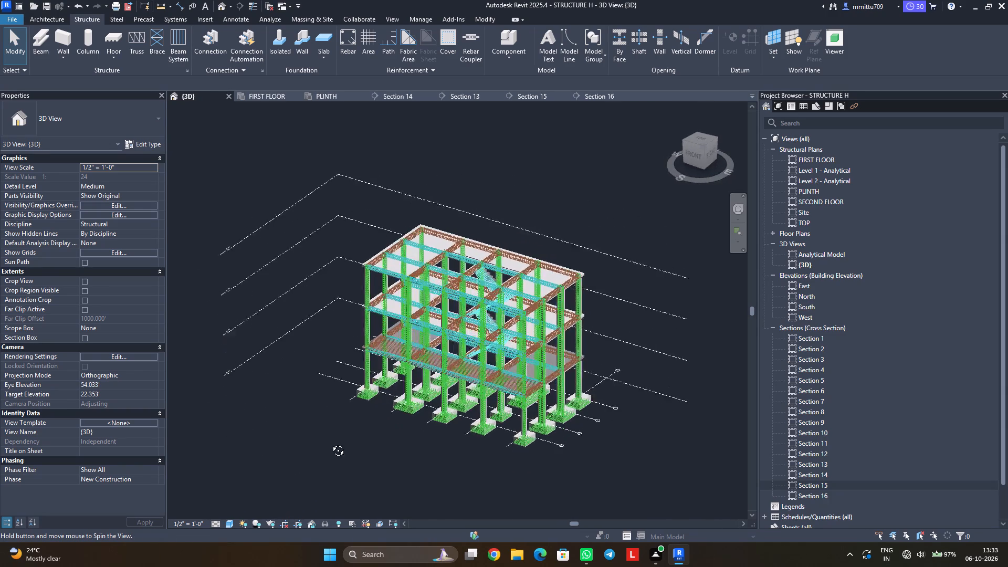
middle_click_drag(330, 443, 304, 433, "shift")
middle_click_drag(419, 416, 386, 412, "shift")
scroll(384, 413, "up", 1, "shift")
scroll(452, 400, "up", 1)
scroll(452, 399, "down", 2)
scroll(458, 398, "up", 6)
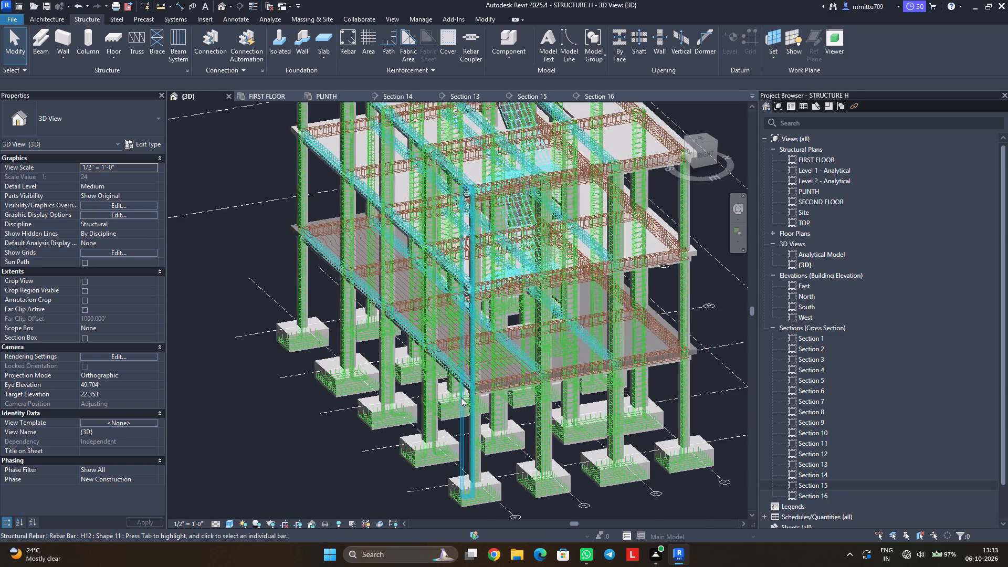
scroll(461, 397, "up", 4)
middle_click_drag(486, 401, 447, 407, "shift")
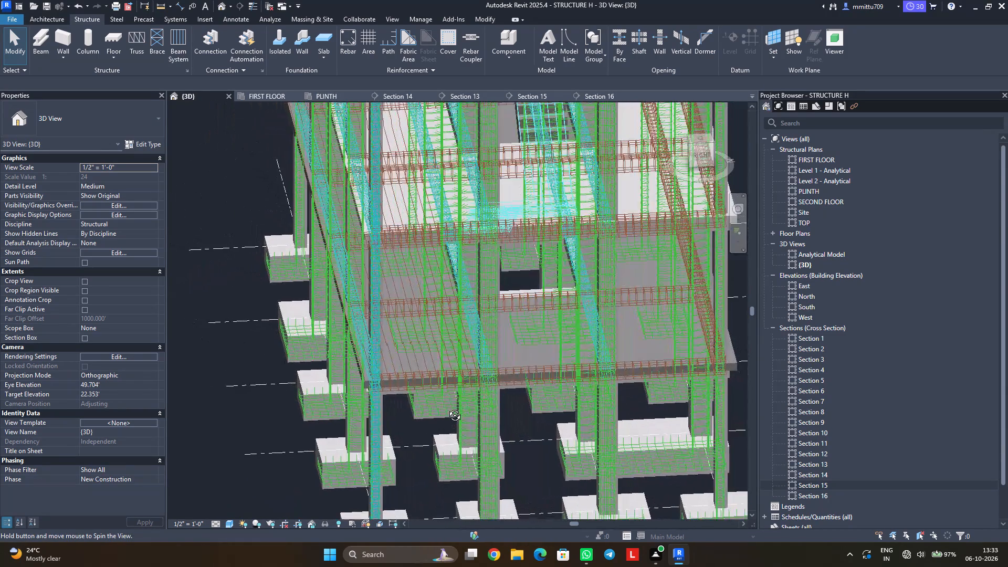
middle_click_drag(447, 407, 508, 362, "shift")
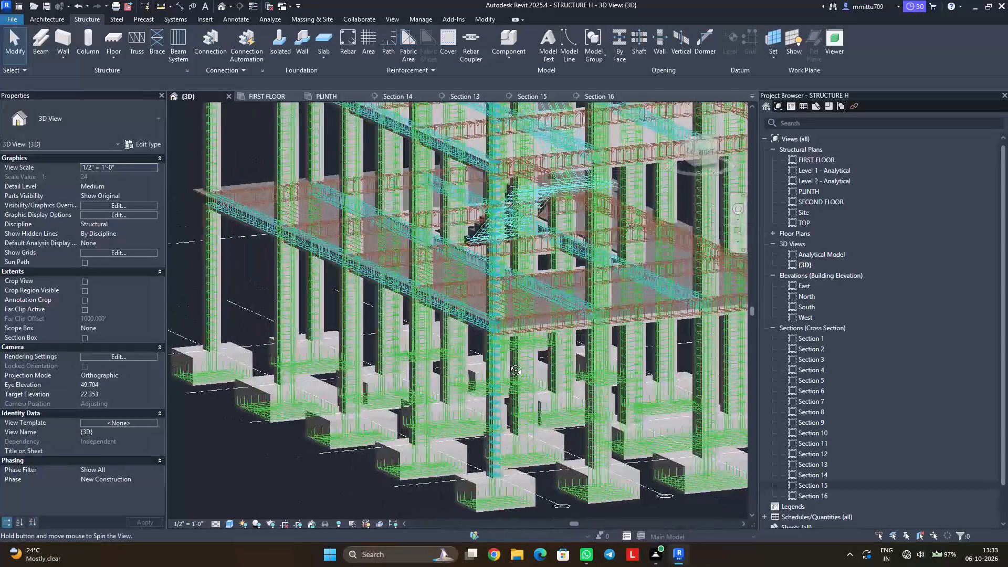
middle_click_drag(508, 362, 548, 353, "shift")
middle_click_drag(414, 324, 491, 400, "shift")
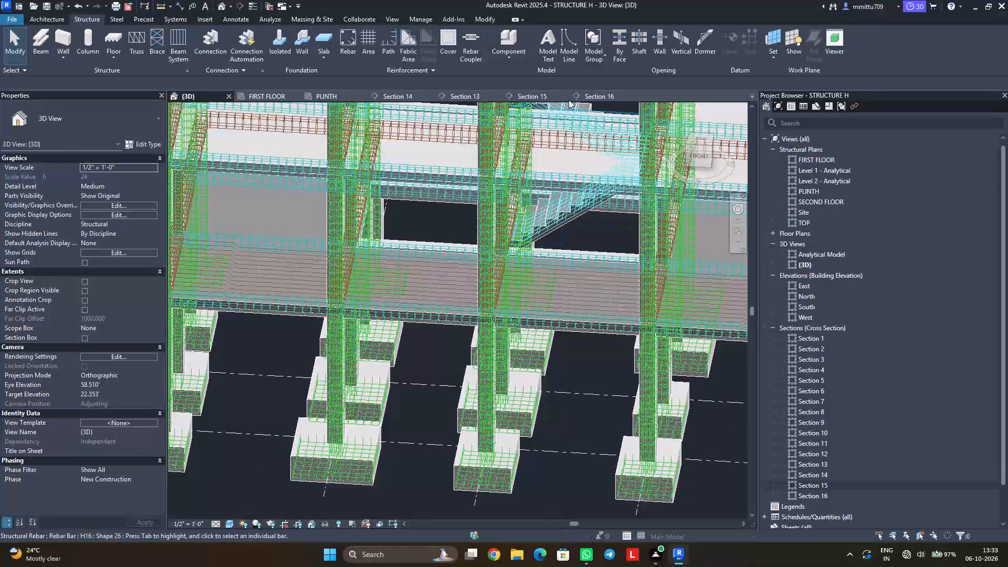
In the FIRST FLOOR plan, extend Section 16's view depth past grid 2 to between grids 1 and 2.
left_click(323, 97)
left_click(280, 92)
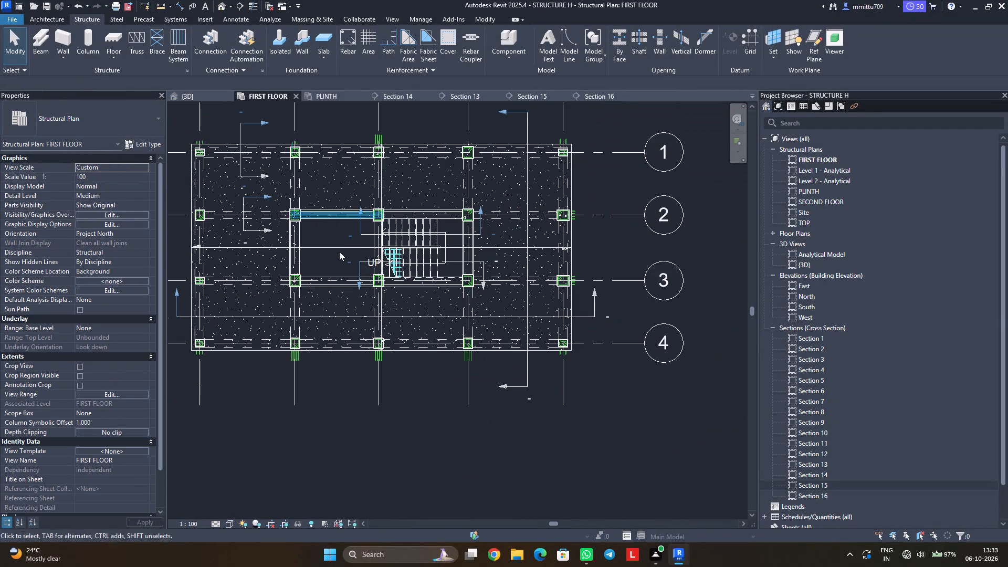
left_click(576, 313)
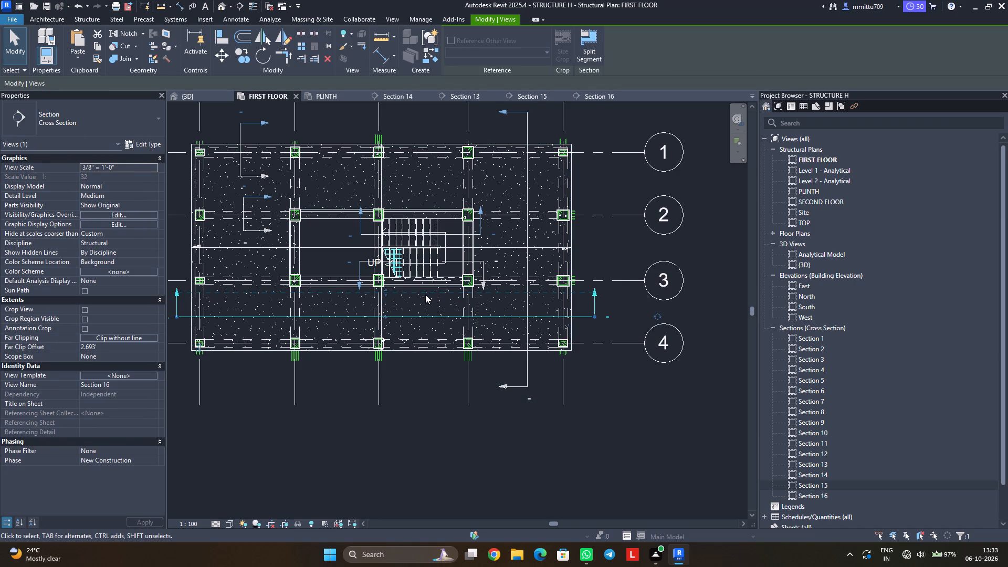
left_click_drag(381, 286, 386, 205)
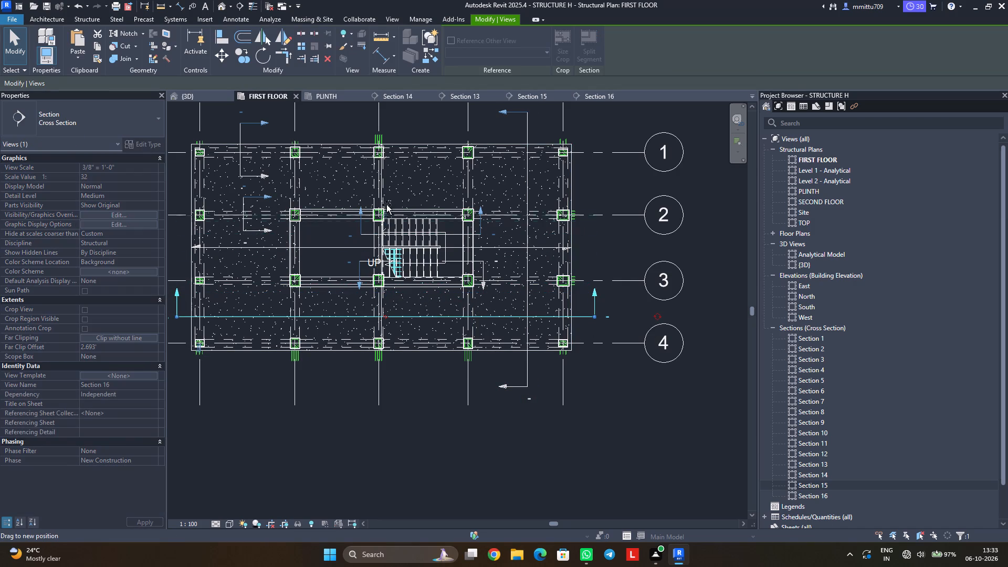
left_click_drag(386, 205, 390, 181)
left_click(606, 426)
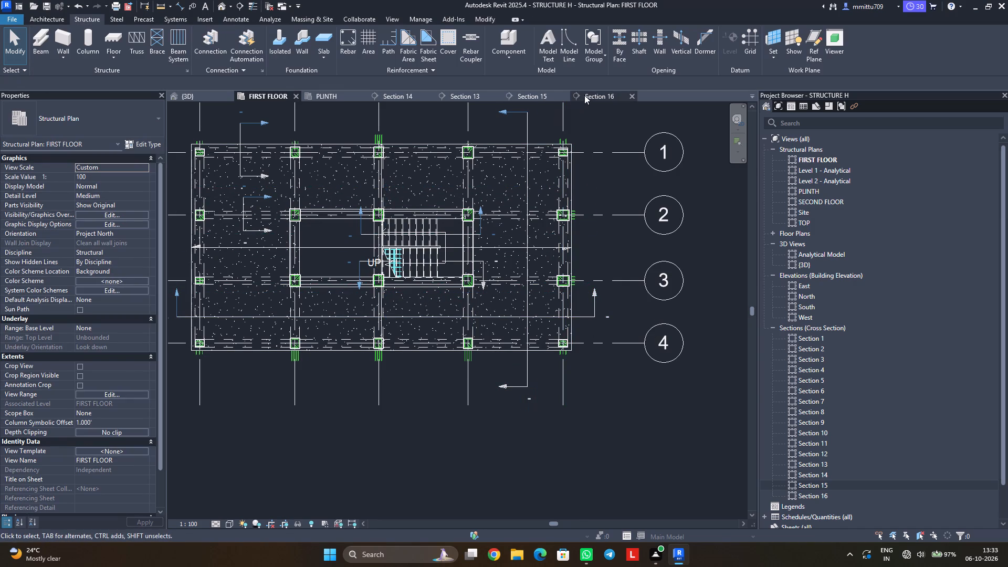
In Section 15, stretch the lowest slab's cranked bar set across the remaining bays to the slab edge beyond grid 1.
left_click(590, 93)
left_click(525, 96)
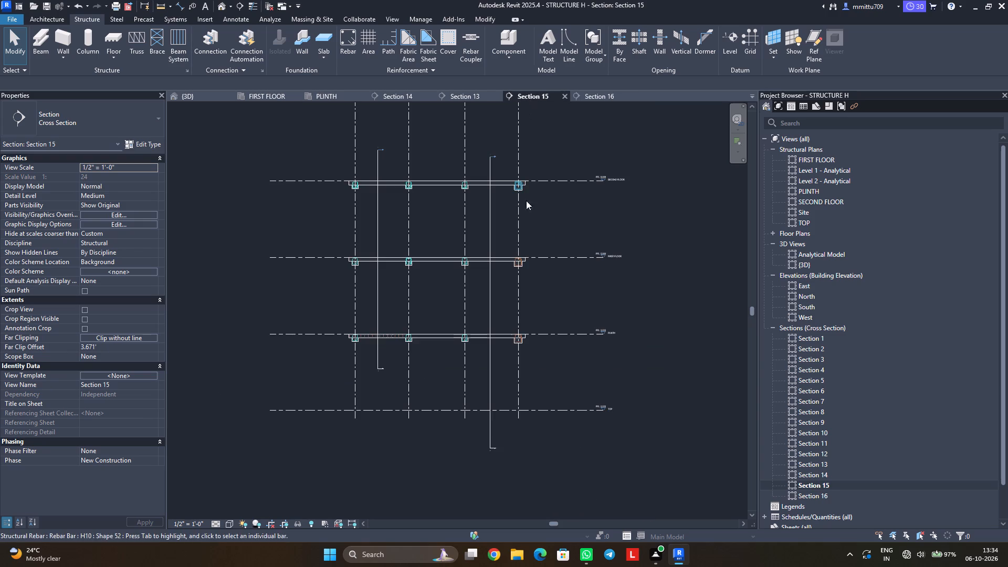
scroll(446, 339, "up", 9)
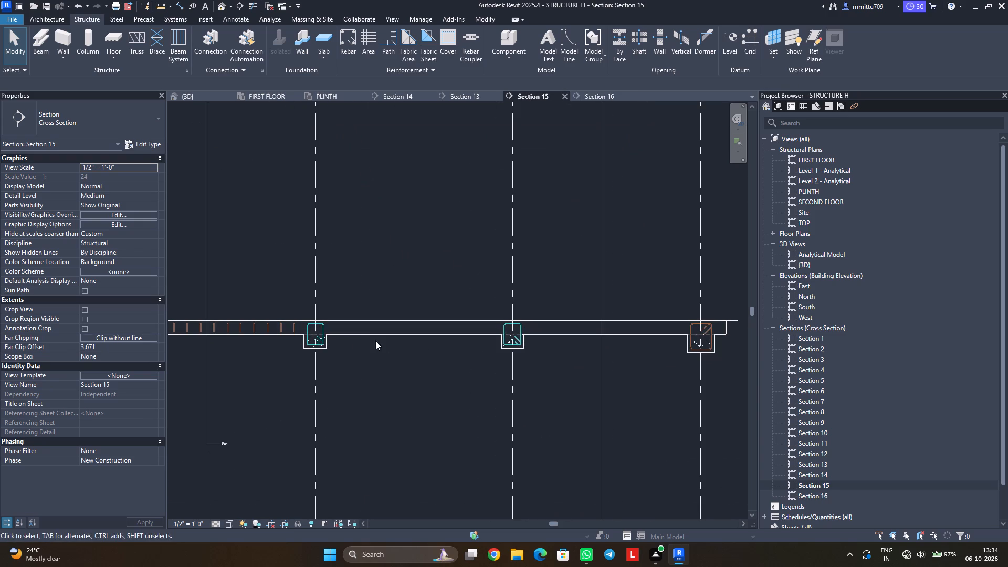
scroll(367, 384, "down", 4)
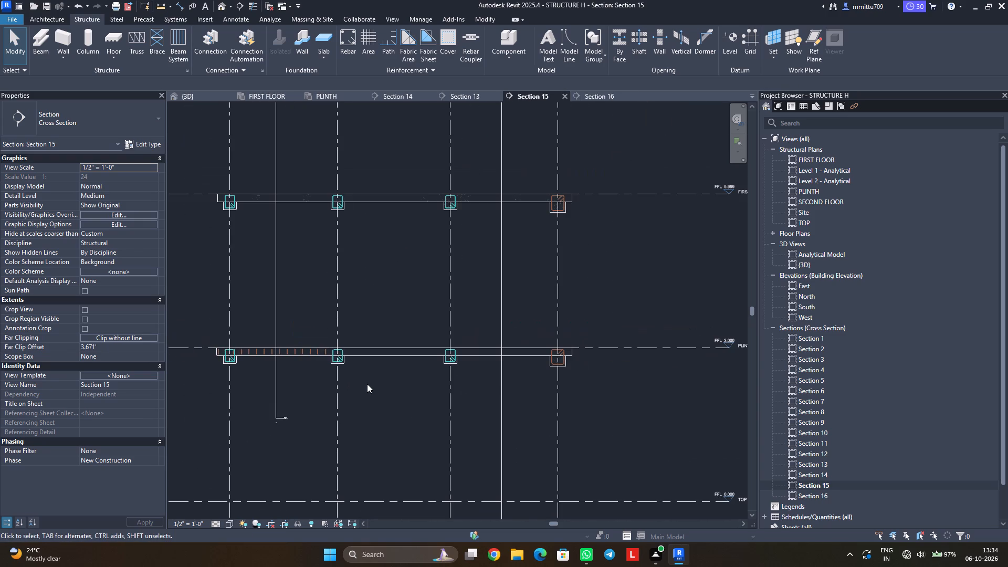
scroll(308, 353, "up", 3)
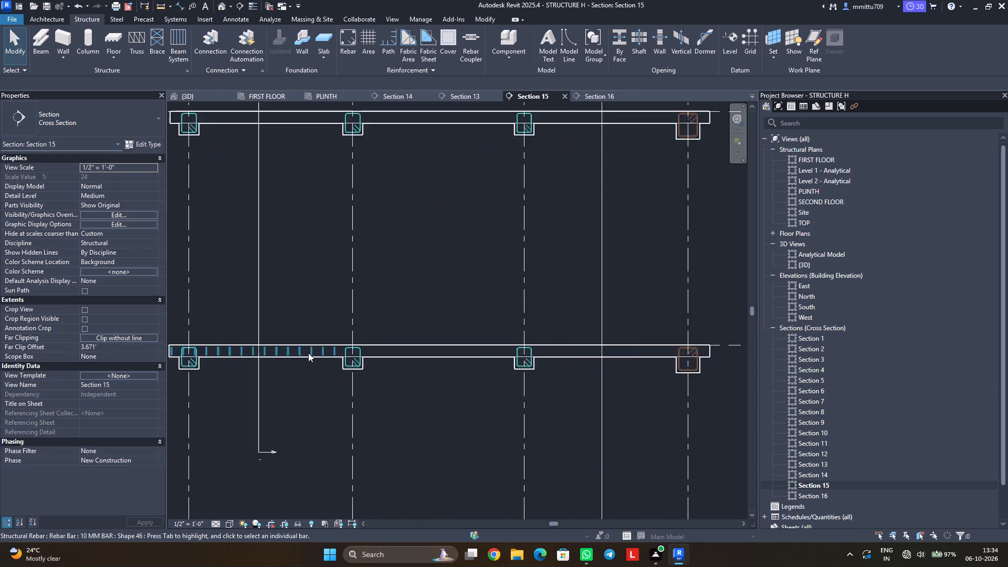
scroll(308, 353, "up", 3)
scroll(308, 353, "down", 1)
left_click(344, 347)
left_click_drag(345, 352, 652, 355)
middle_click_drag(656, 410, 537, 420)
left_click_drag(534, 358, 676, 367)
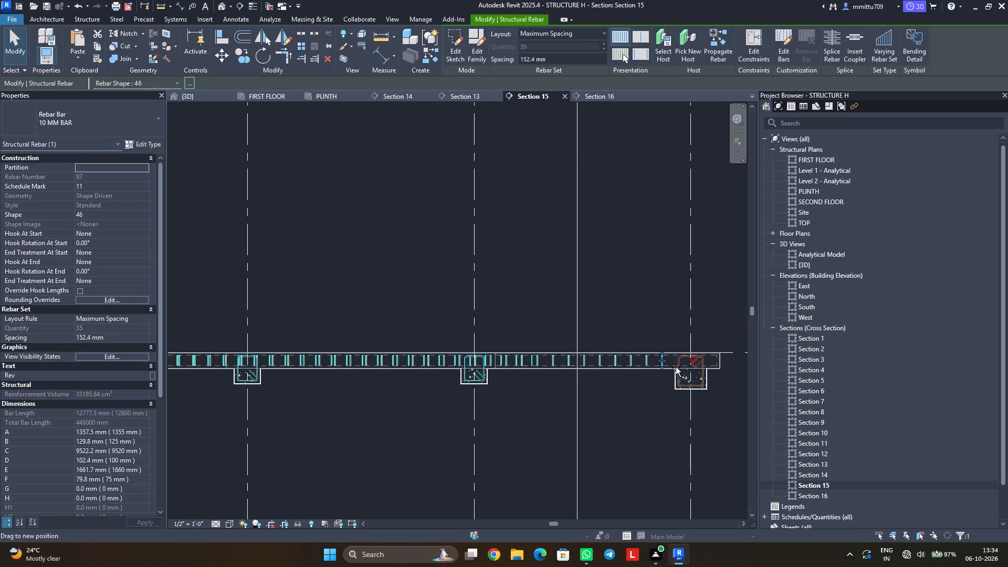
left_click_drag(676, 367, 717, 365)
Pull the end bar of the set back inside the slab's concrete cover at the edge beside grid 1.
scroll(712, 409, "up", 2)
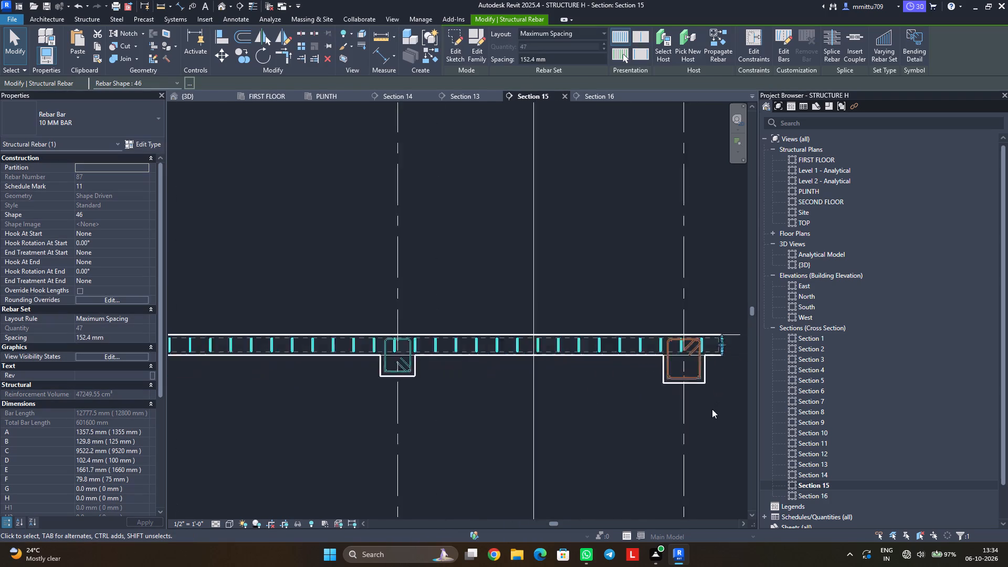
scroll(712, 409, "up", 3)
scroll(712, 409, "down", 1)
scroll(712, 409, "up", 2)
scroll(712, 409, "down", 1)
scroll(712, 409, "up", 1)
middle_click_drag(657, 387, 578, 437)
scroll(600, 382, "up", 5)
scroll(600, 382, "down", 1)
scroll(600, 382, "up", 3)
scroll(600, 382, "down", 2)
middle_click_drag(621, 366, 515, 442)
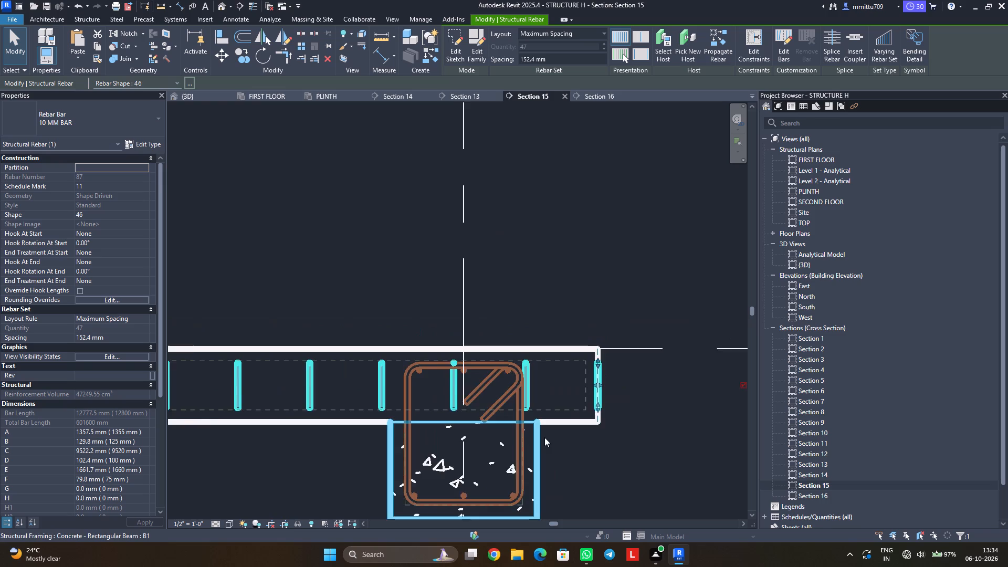
scroll(544, 437, "up", 7)
left_click(566, 362)
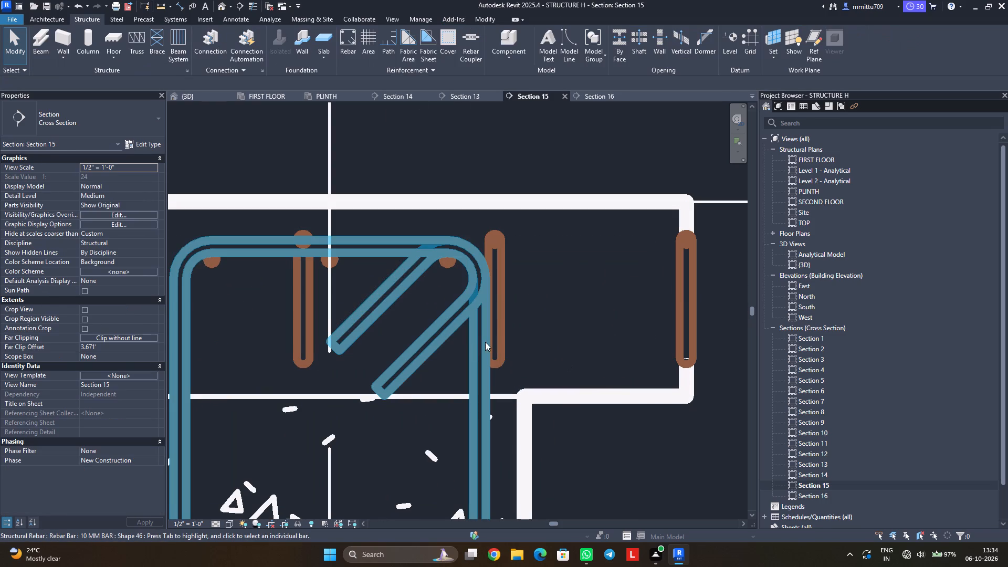
left_click(485, 342)
left_click(496, 341)
left_click_drag(681, 298, 660, 297)
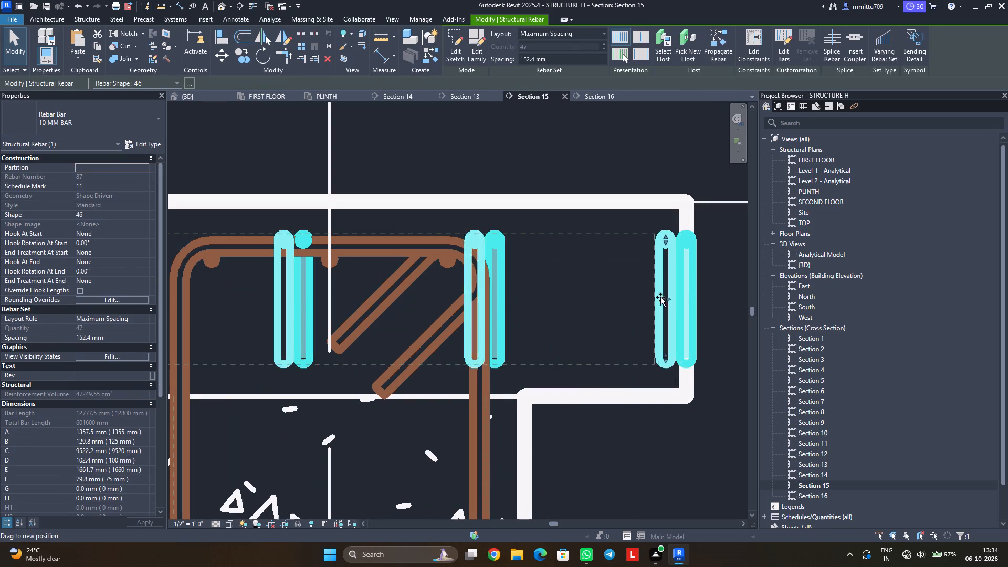
left_click_drag(660, 297, 658, 297)
left_click(659, 466)
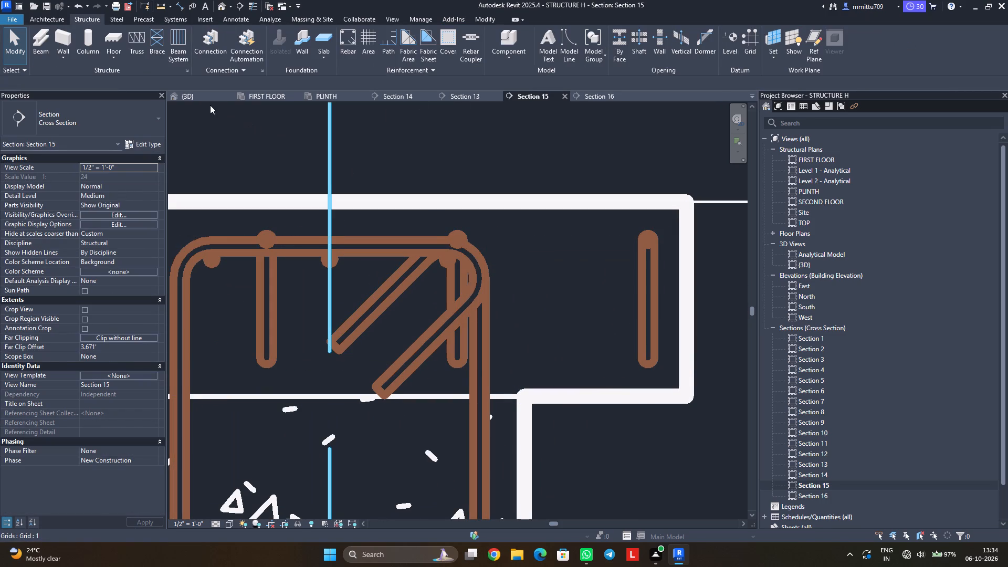
Inspect the extended cranked bar set across the lowest slab in the 3D view.
left_click(205, 93)
scroll(290, 277, "down", 3)
scroll(296, 277, "up", 1)
scroll(296, 277, "down", 2)
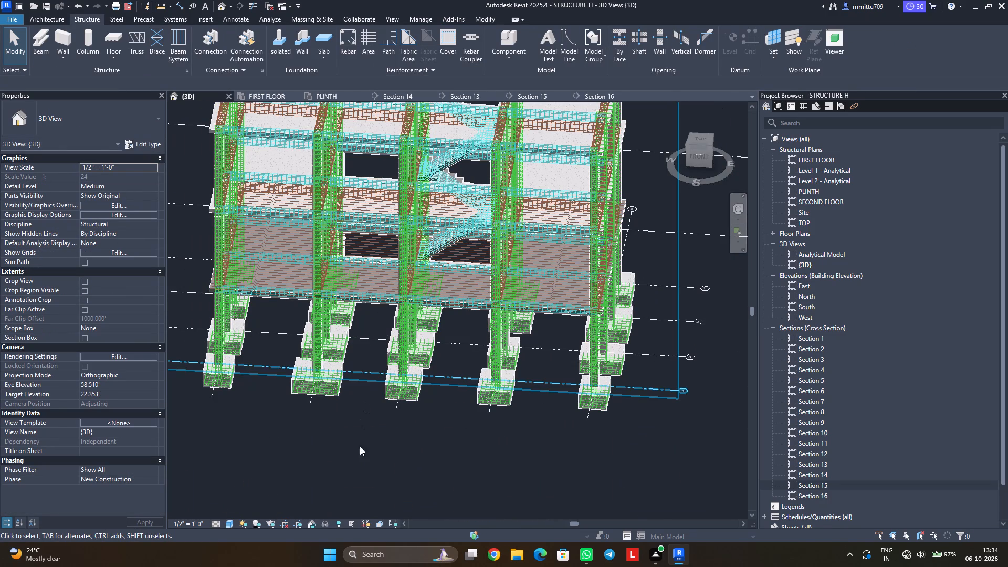
middle_click_drag(360, 458, 202, 403)
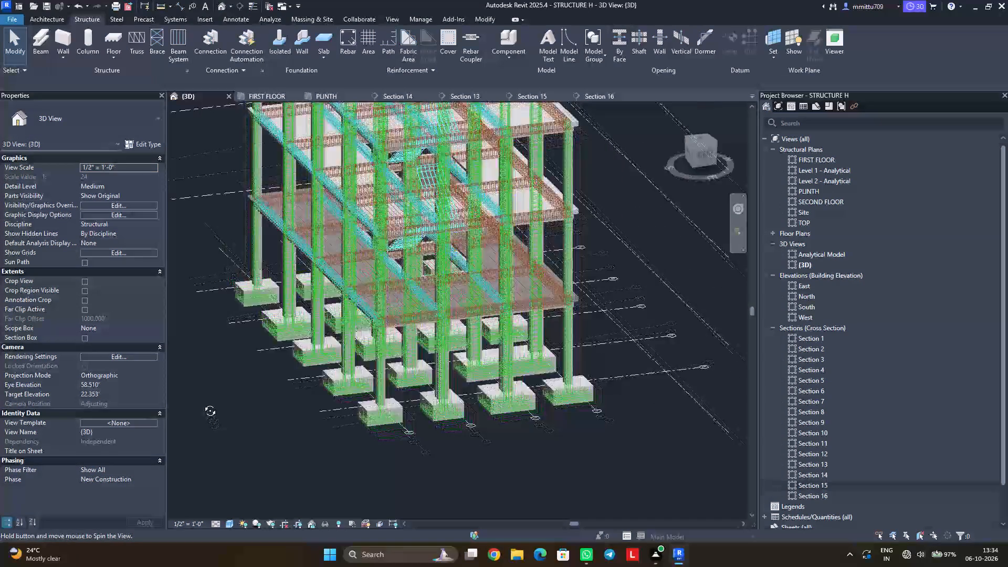
middle_click_drag(202, 403, 284, 449)
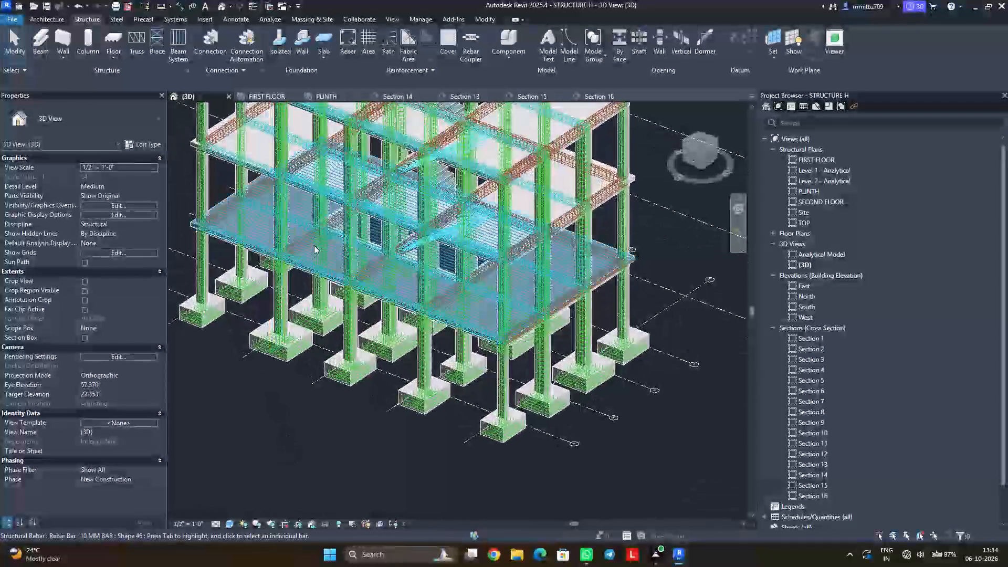
Undo the recent stretching of the cranked 10 MM BAR set across the lowest slab's remaining bays.
key("ctrl+z")
key("ctrl+z")
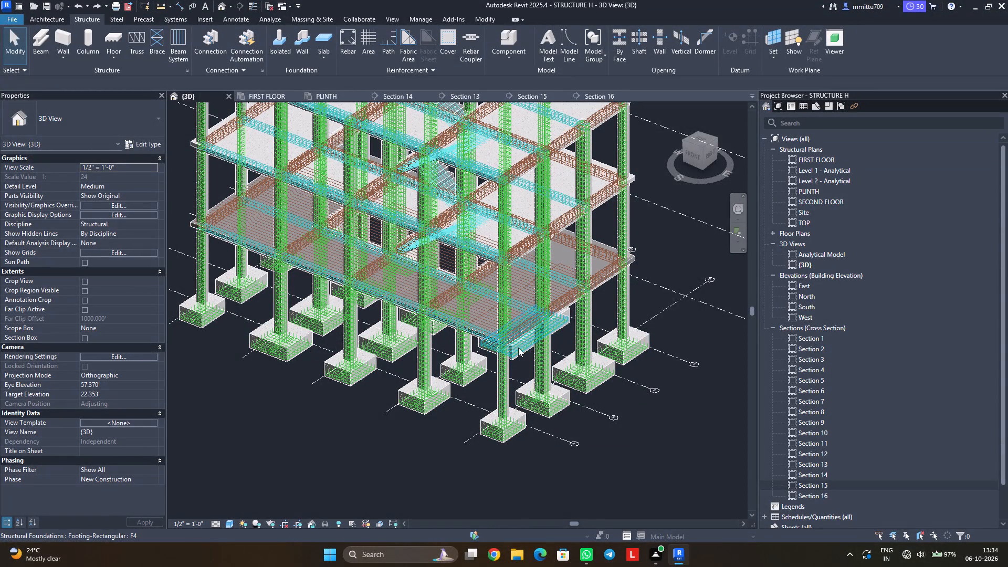
key("ctrl+z")
key("ctrl+z")
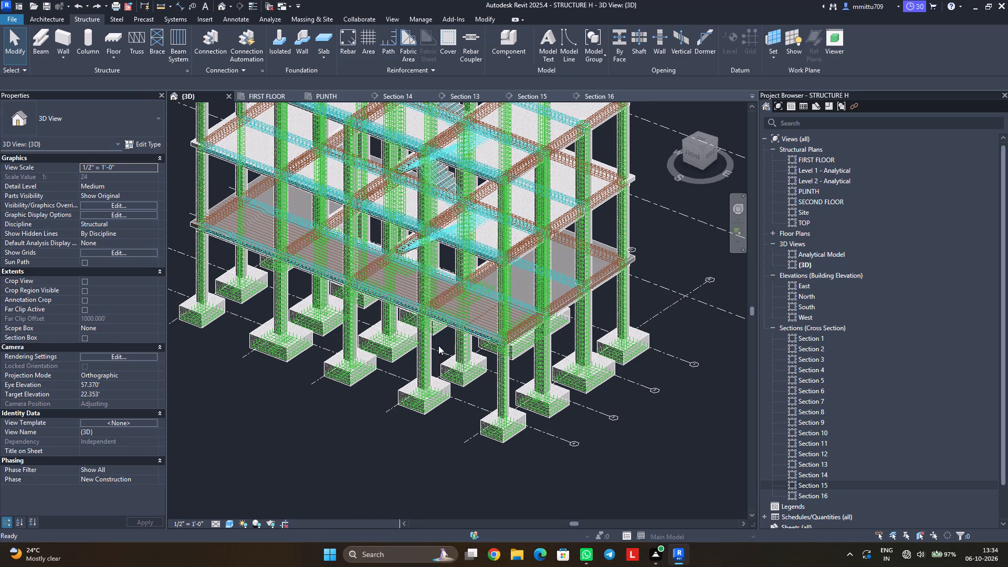
key("ctrl+z")
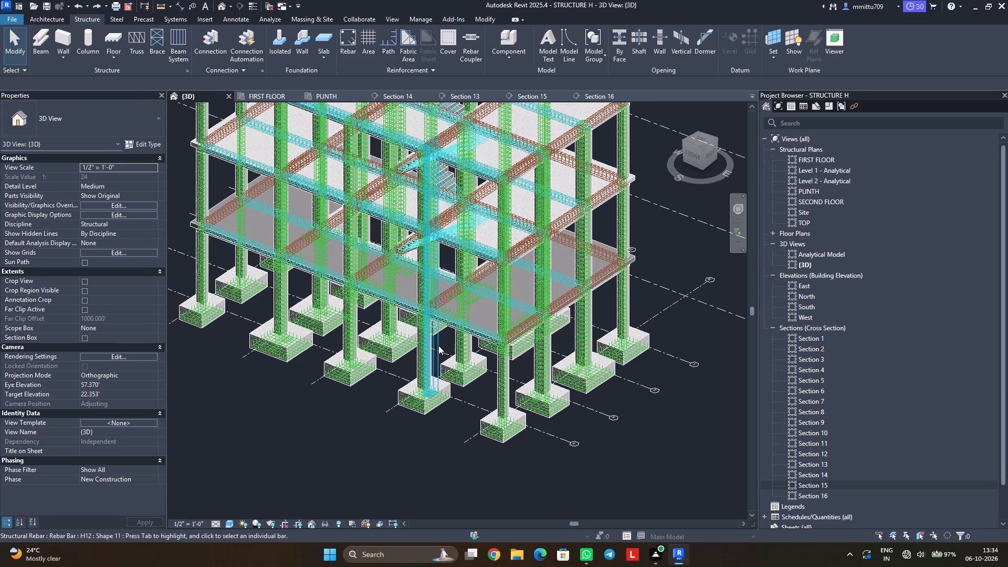
In Section 15, delete the remaining cranked 10 MM BAR set from the lowest slab's end bay.
left_click(556, 94)
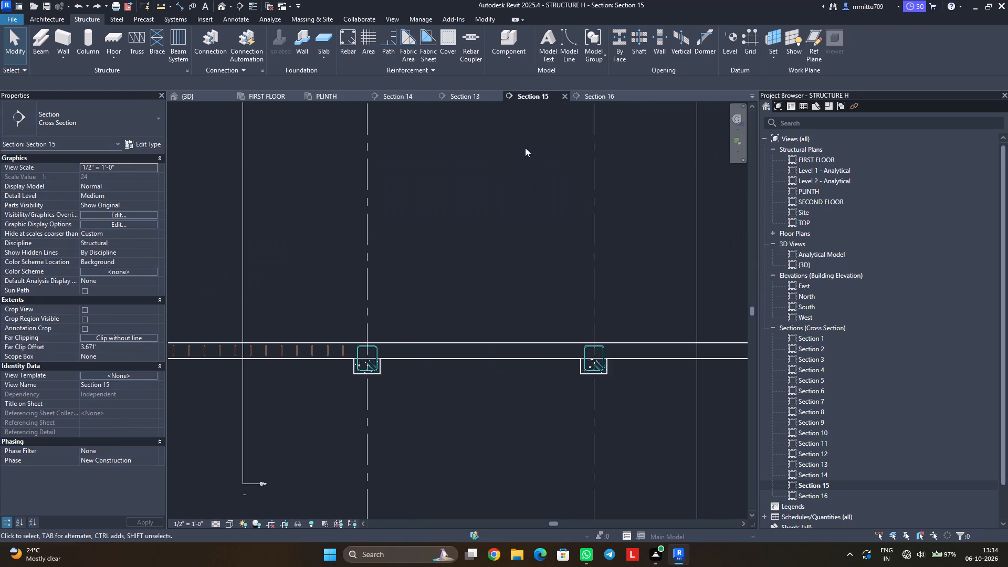
scroll(319, 350, "up", 1)
scroll(318, 350, "down", 2)
middle_click_drag(308, 359, 393, 369)
scroll(393, 369, "up", 1)
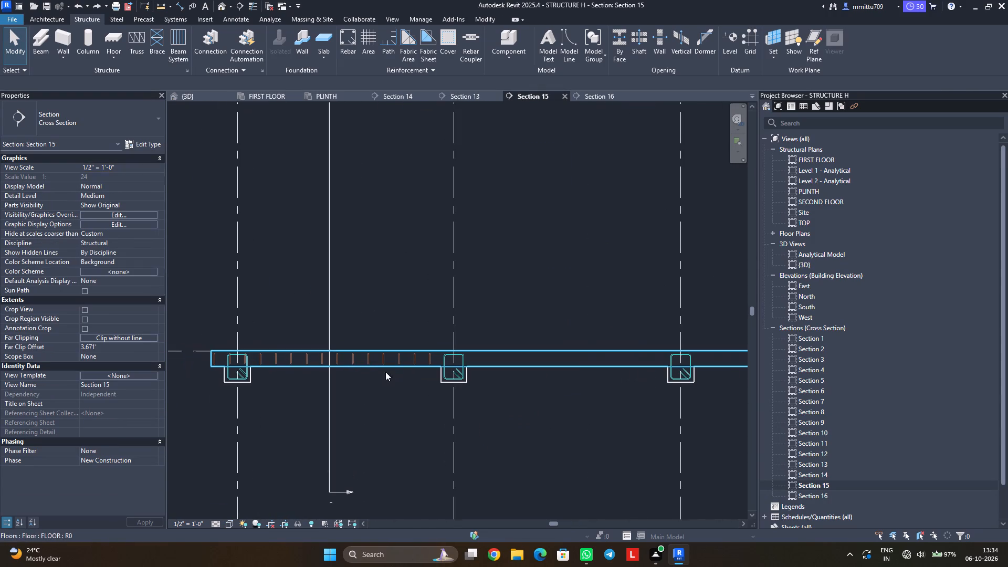
left_click(322, 359)
key("Delete")
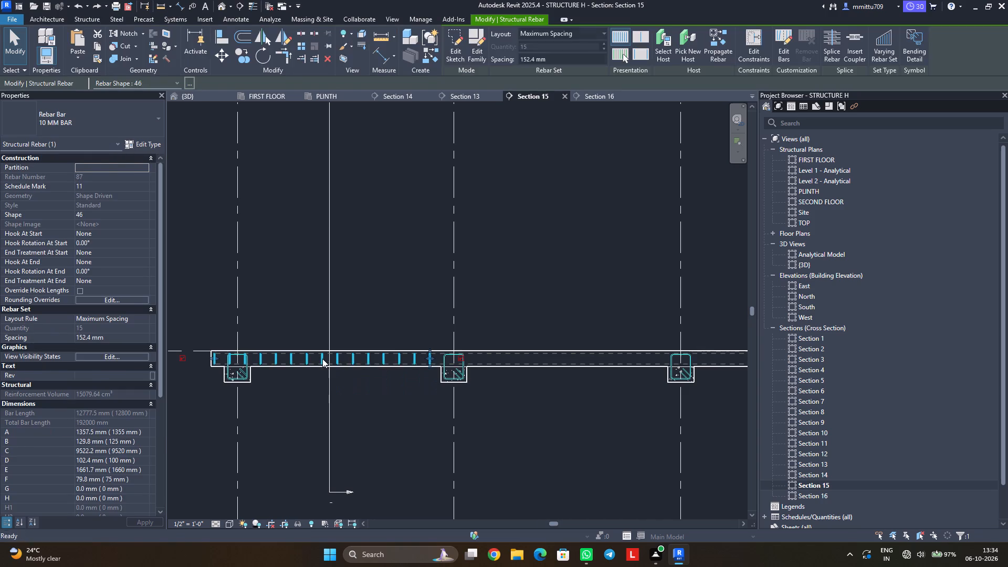
Examine the slabs and the beam stirrups across the floor levels in Section 15.
scroll(331, 359, "down", 4)
middle_click_drag(451, 428, 429, 423)
scroll(451, 428, "down", 1)
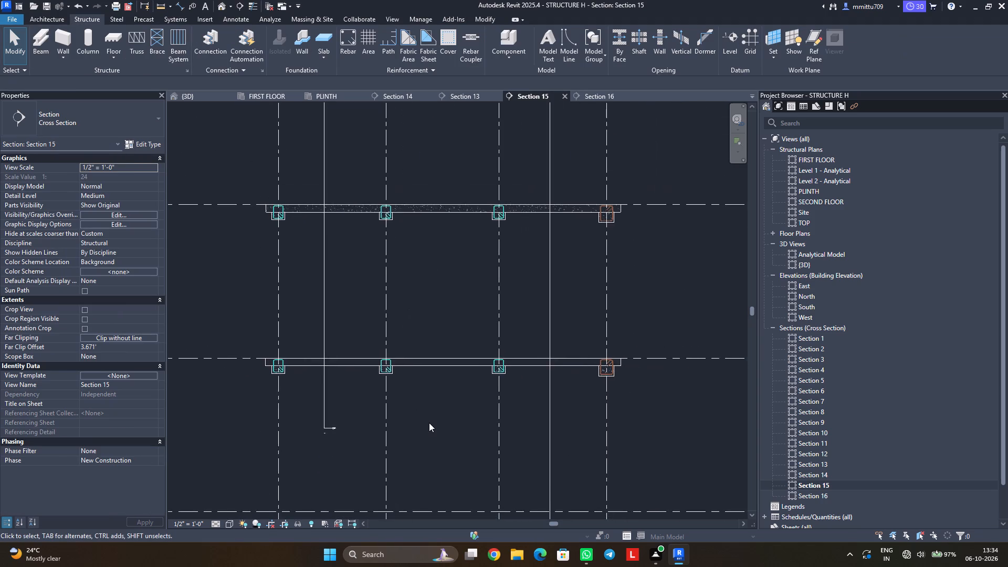
scroll(429, 423, "down", 2)
scroll(348, 393, "up", 1)
scroll(349, 392, "down", 1)
scroll(349, 392, "up", 3)
middle_click_drag(517, 407, 436, 426)
left_click(599, 395)
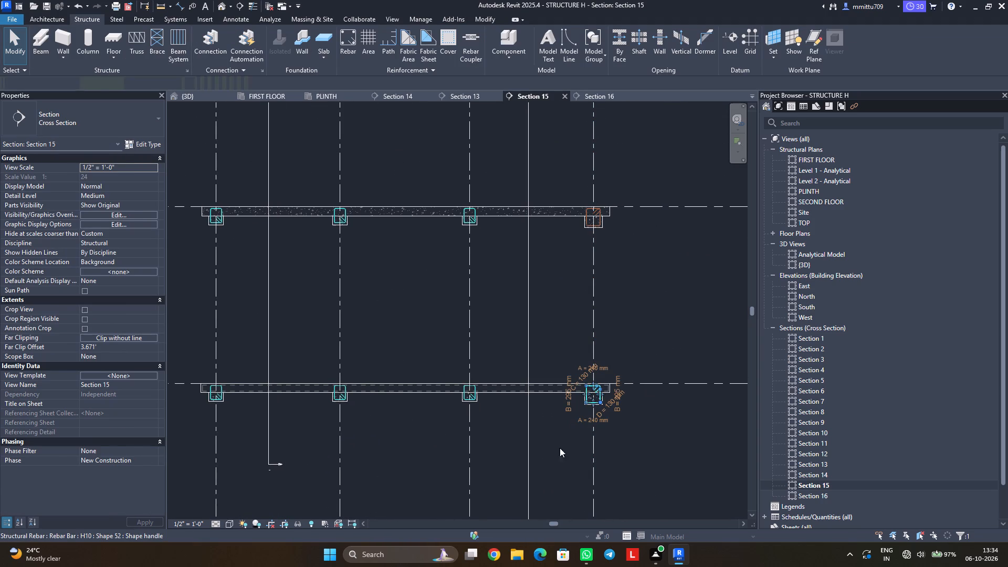
left_click(534, 456)
left_click(470, 392)
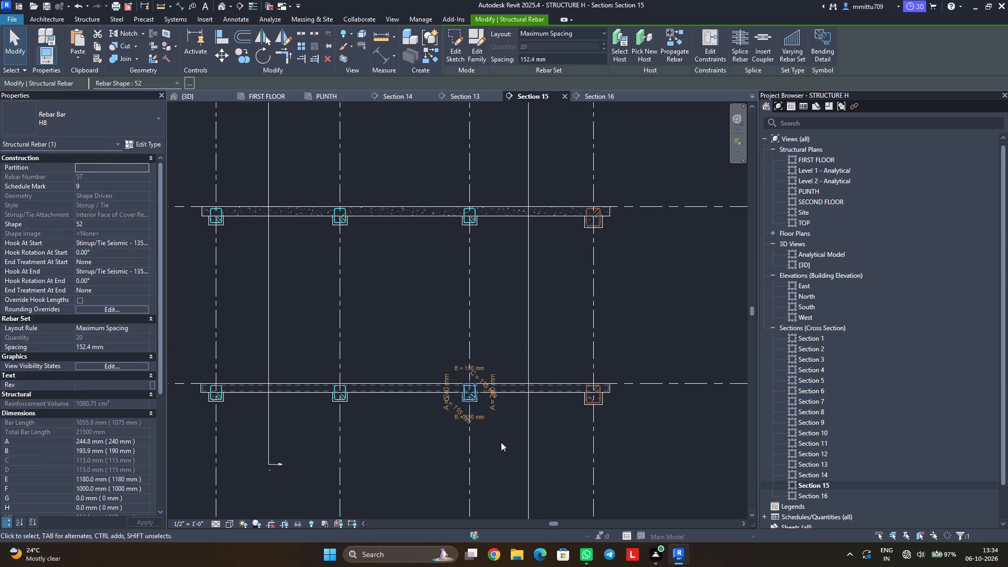
key("Escape")
key("Escape")
scroll(501, 442, "down", 5)
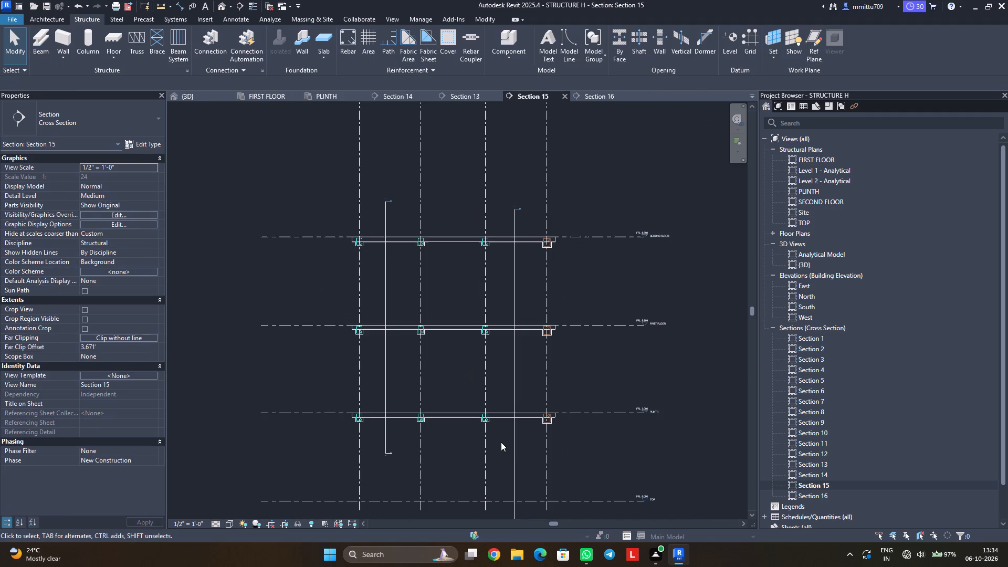
middle_click_drag(512, 467, 514, 449)
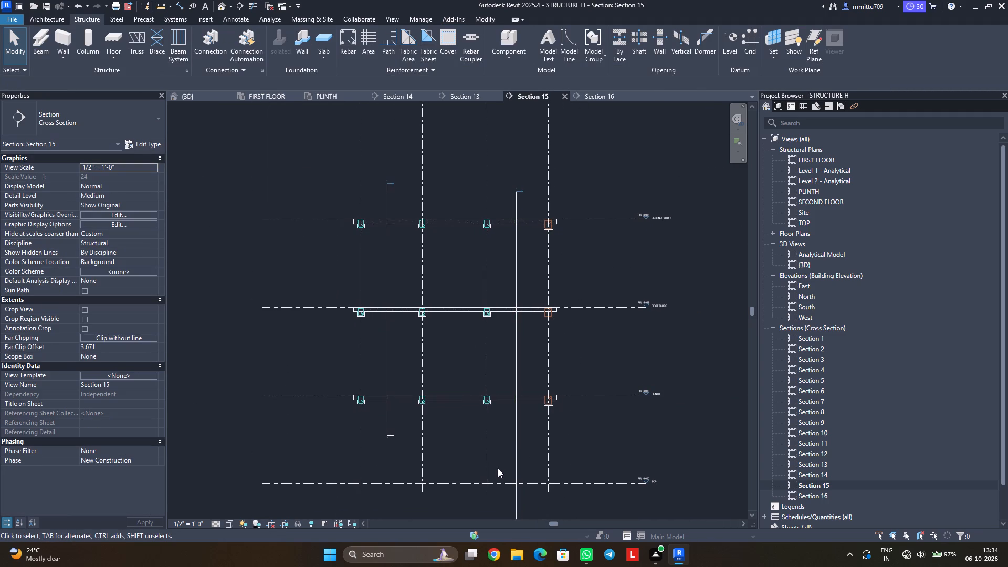
middle_click_drag(423, 355, 433, 352)
scroll(433, 352, "up", 1)
scroll(433, 352, "down", 1)
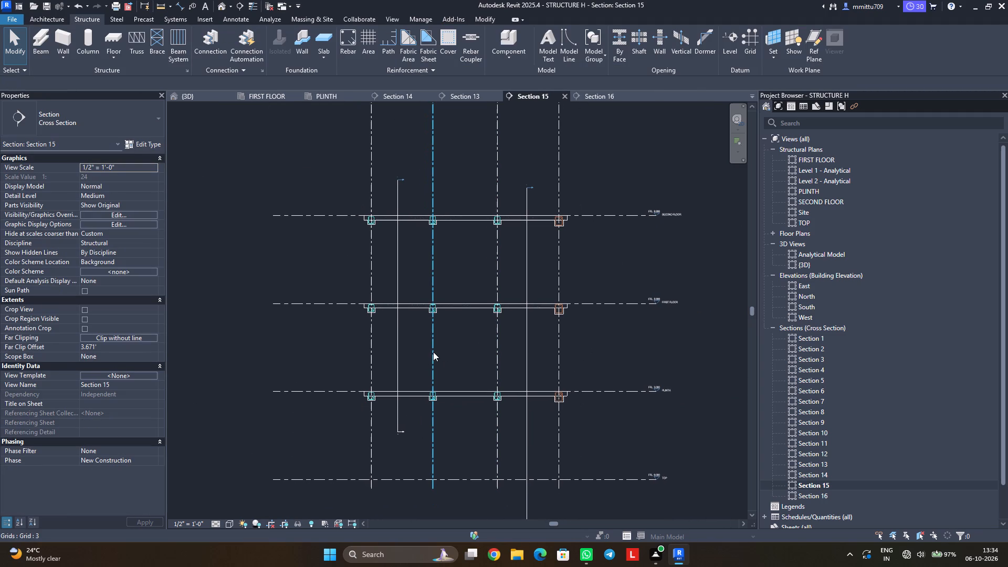
middle_click_drag(467, 363, 461, 352)
scroll(461, 352, "up", 1)
scroll(461, 352, "down", 3)
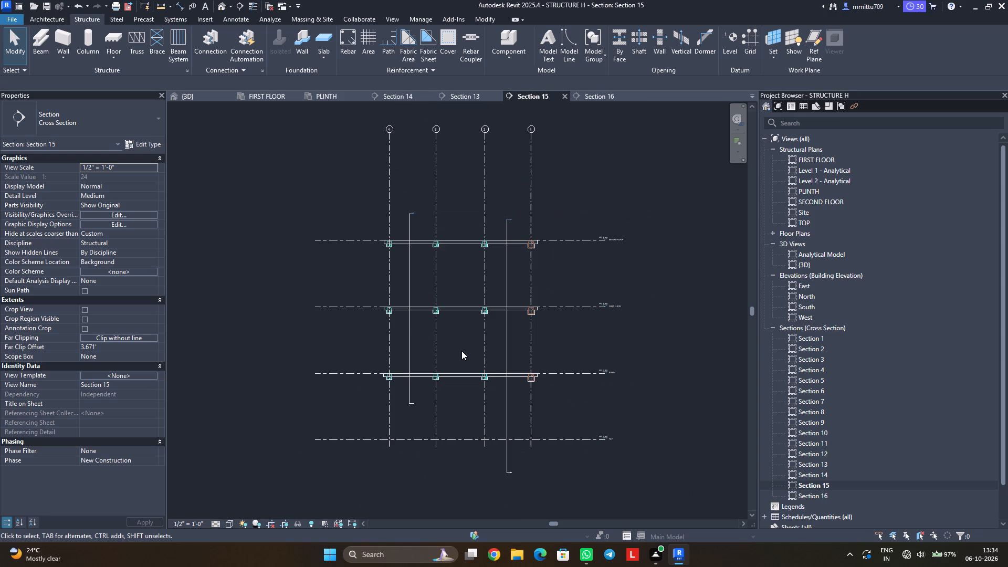
Examine the slabs, beams and footings along grids A to E in Section 16.
left_click(602, 95)
scroll(383, 353, "down", 3)
scroll(383, 353, "up", 1)
scroll(383, 353, "down", 2)
scroll(383, 353, "up", 1)
scroll(383, 353, "down", 2)
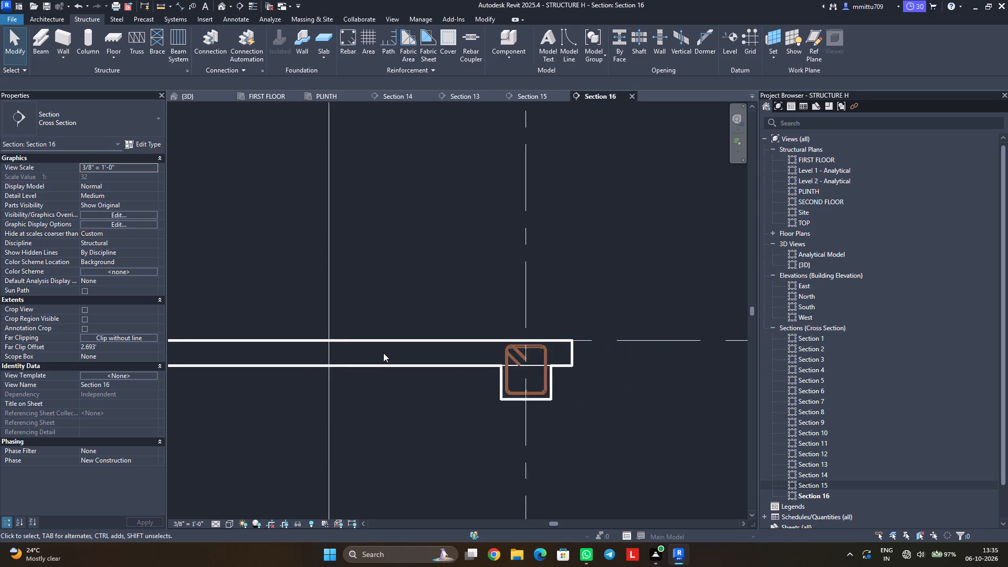
scroll(383, 353, "down", 4)
scroll(383, 353, "up", 1)
scroll(383, 353, "down", 3)
middle_click_drag(316, 366, 425, 360)
scroll(424, 360, "down", 5)
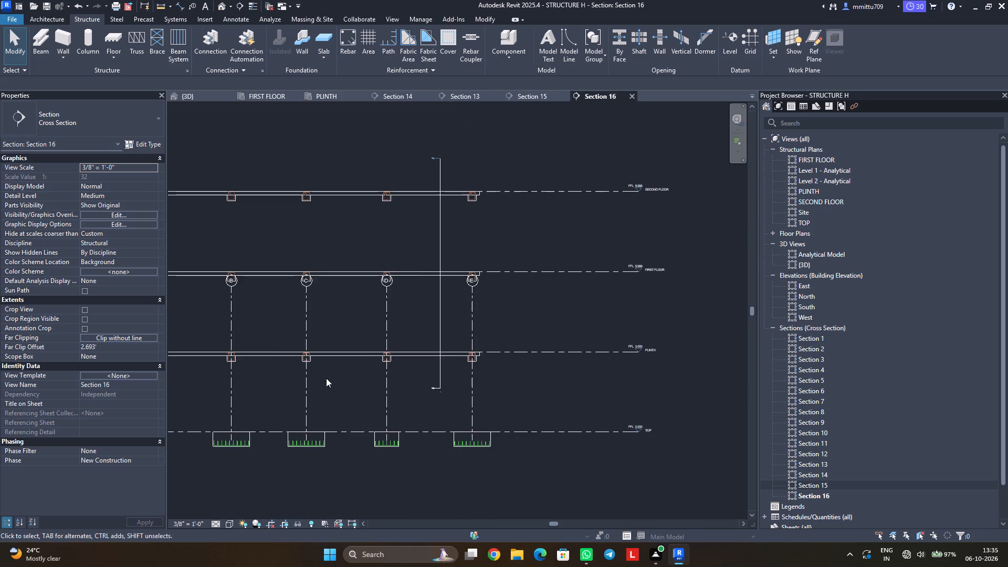
middle_click_drag(317, 385, 353, 363)
scroll(353, 363, "down", 1)
scroll(353, 363, "up", 1)
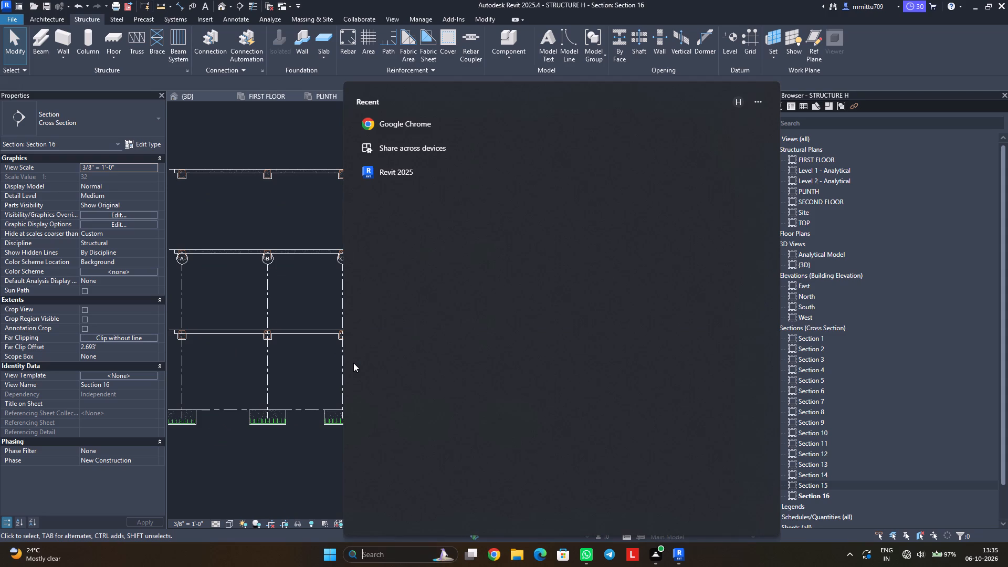
left_click(322, 216)
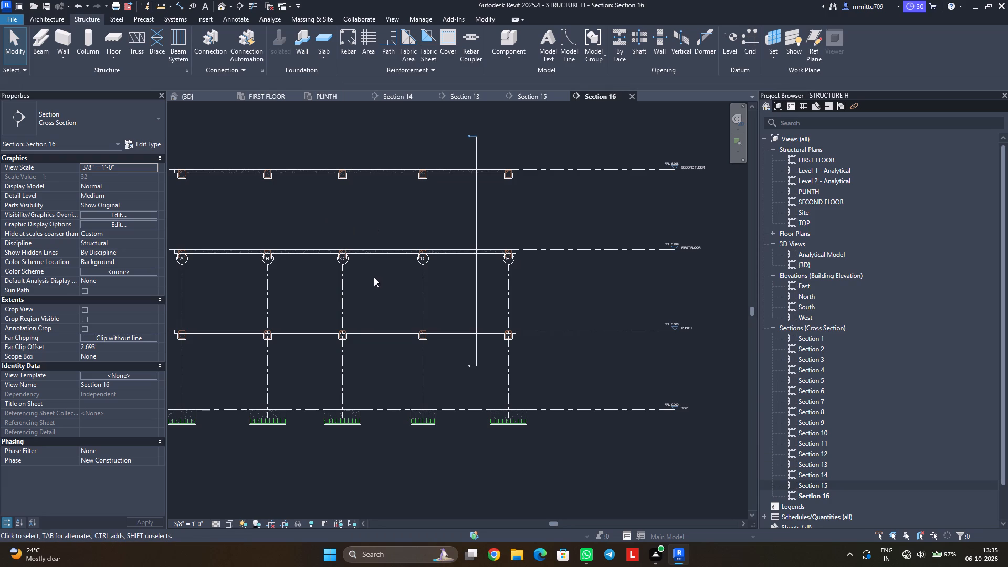
scroll(370, 278, "down", 1)
scroll(370, 278, "up", 1)
middle_click_drag(373, 279, 426, 267)
scroll(426, 267, "down", 2)
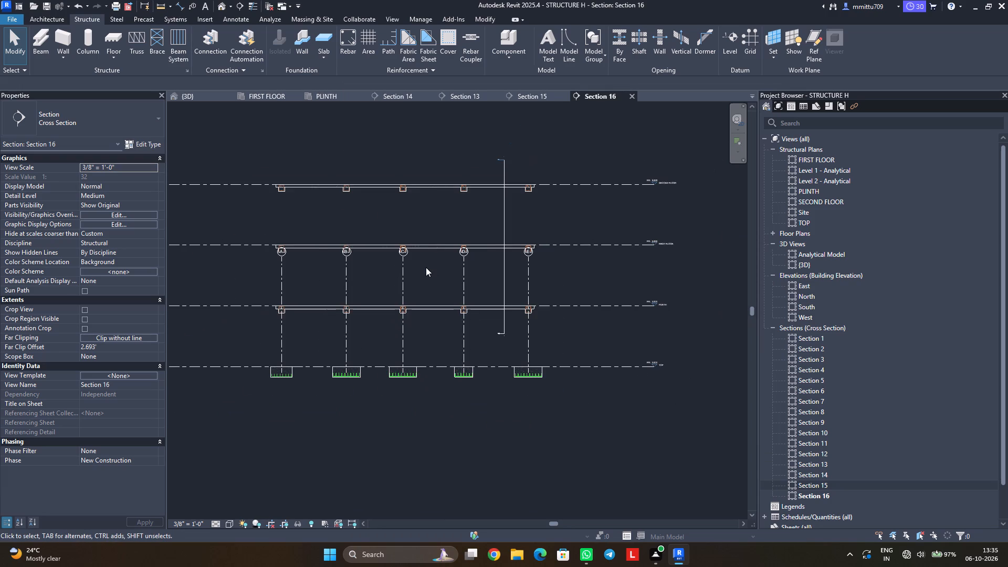
scroll(422, 267, "up", 1)
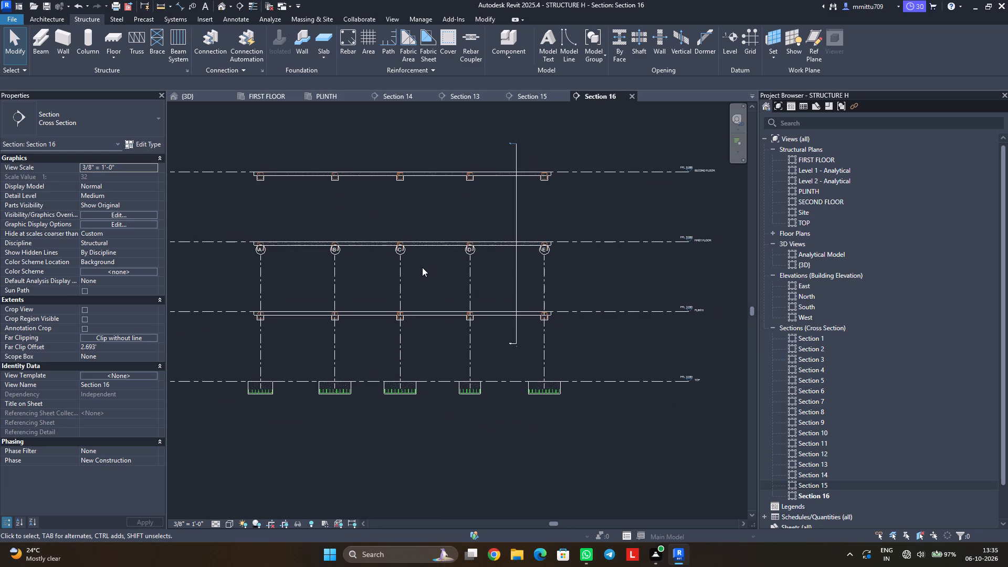
middle_click_drag(421, 267, 419, 281)
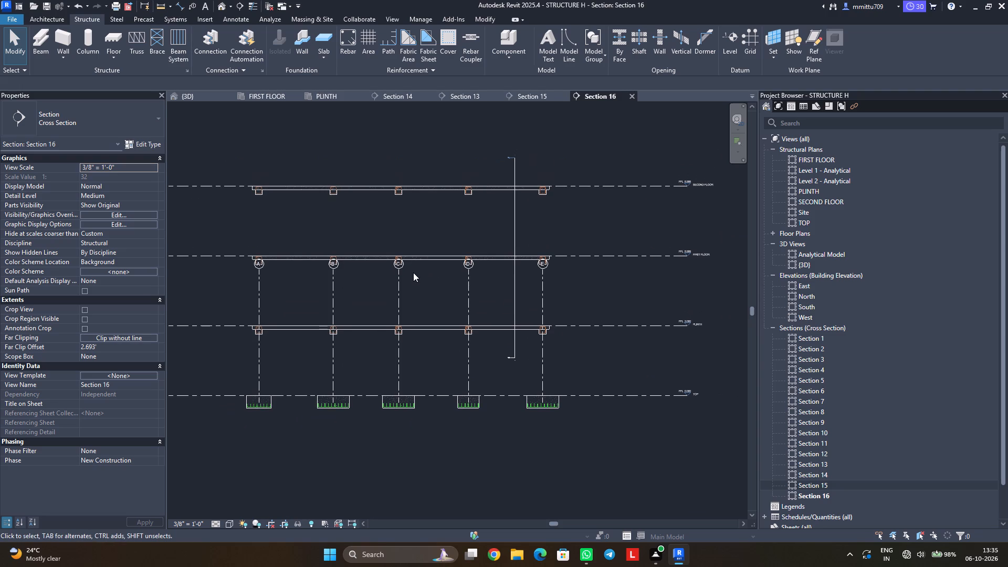
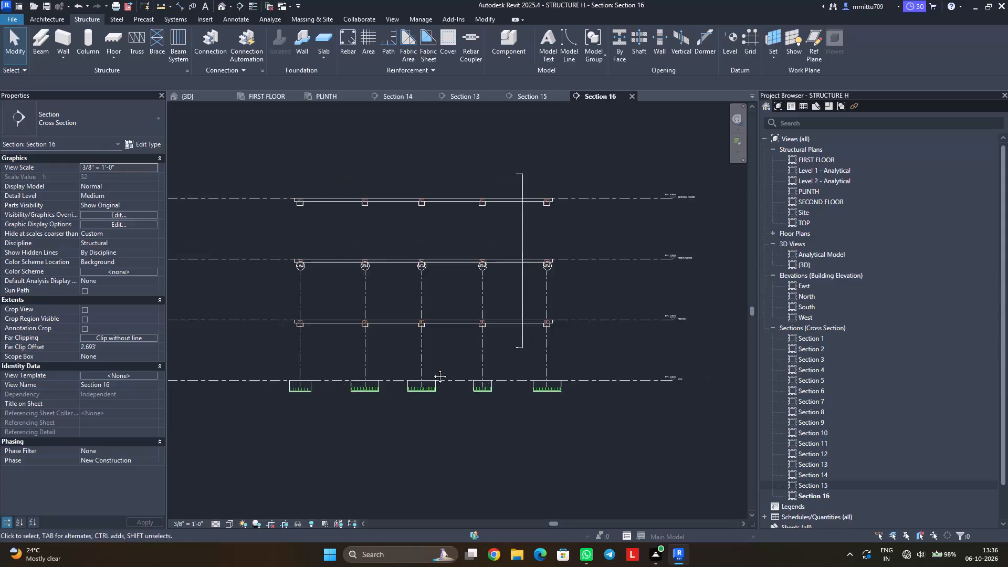
Inspect the reinforced building frame in the 3D view from its sides and from below.
left_click(193, 93)
middle_click_drag(415, 377, 378, 314)
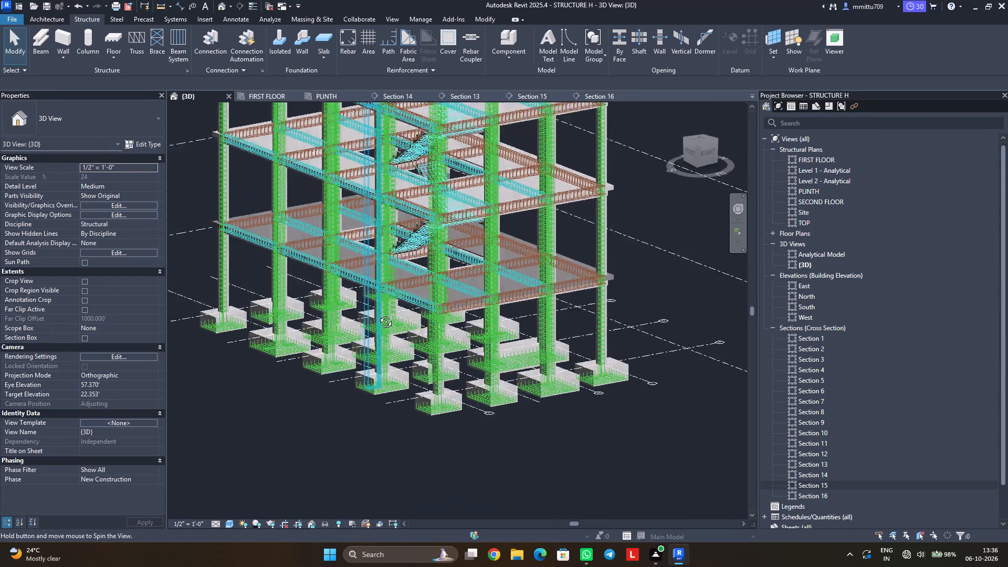
middle_click_drag(378, 314, 380, 310)
middle_click_drag(382, 316, 409, 403)
middle_click_drag(380, 297, 395, 385)
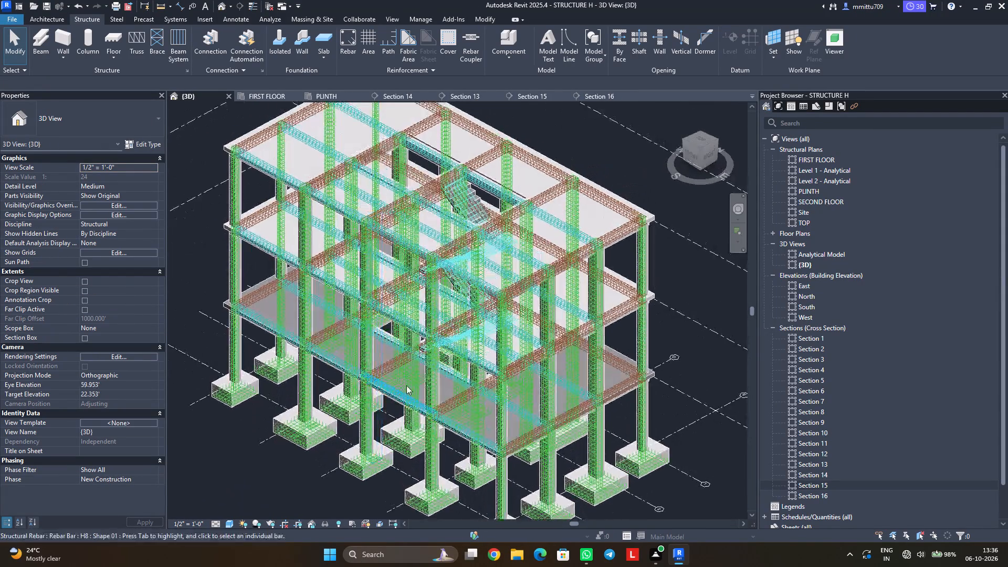
scroll(417, 390, "down", 2)
middle_click_drag(422, 431, 448, 375, "shift")
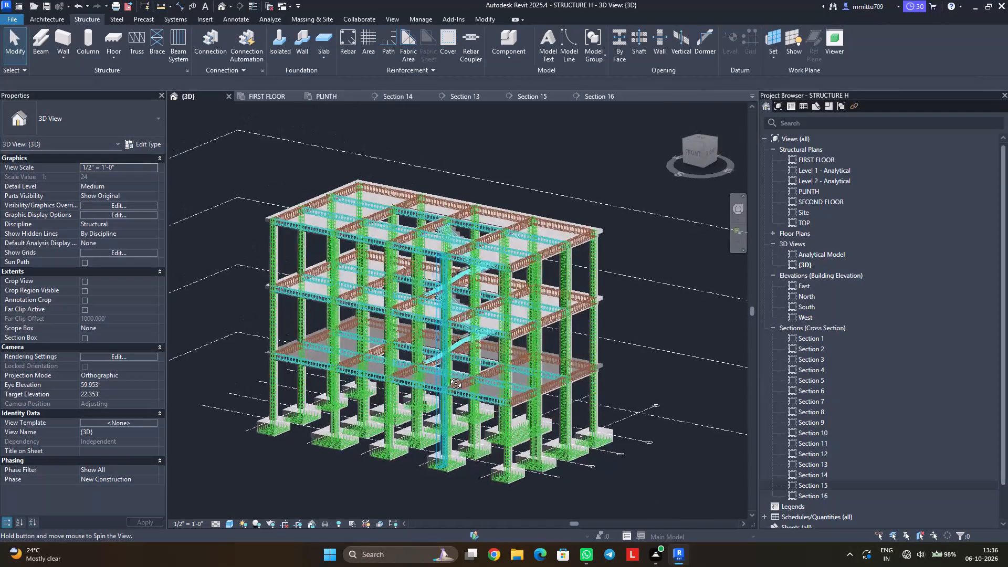
middle_click_drag(448, 375, 508, 231, "shift")
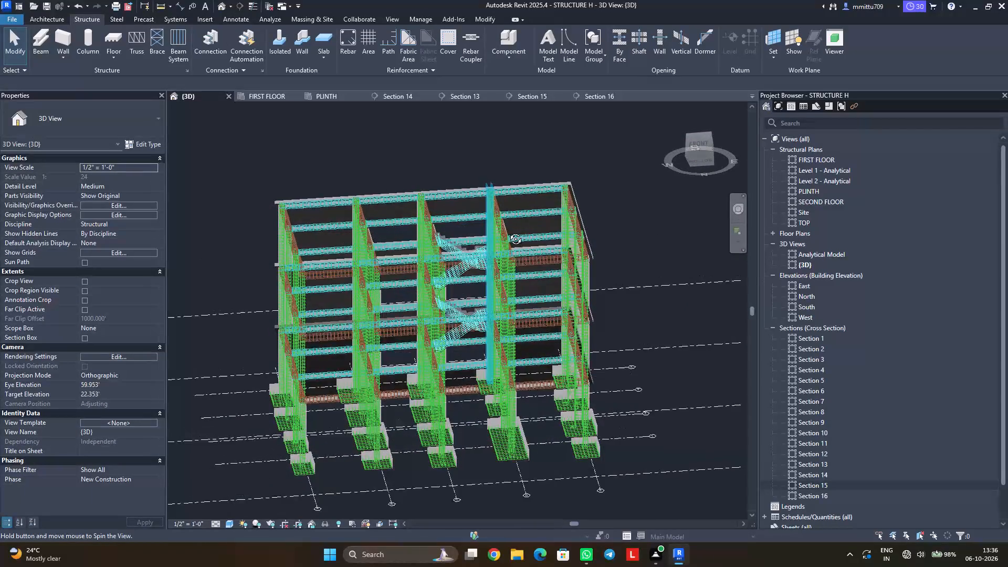
middle_click_drag(508, 231, 501, 140, "shift")
middle_click_drag(471, 288, 471, 217, "shift")
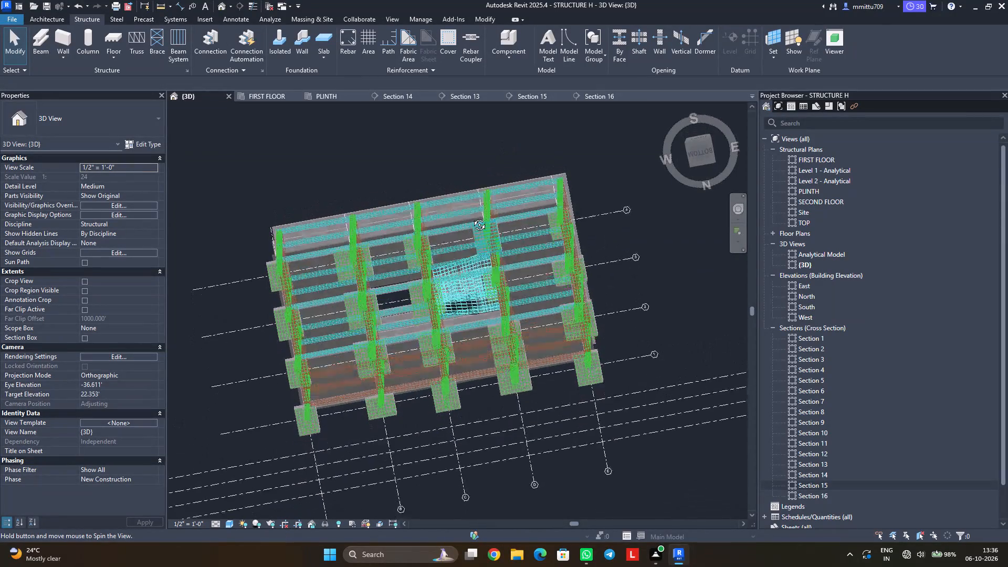
middle_click_drag(471, 217, 477, 190, "shift")
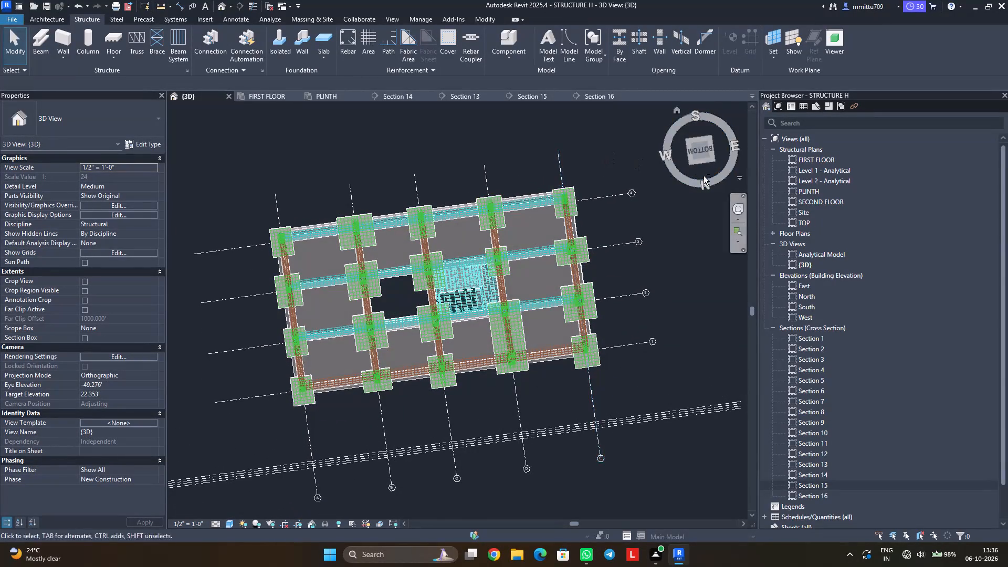
Examine the footing reinforcement and beam layout in the bottom orientation of the 3D view.
left_click(701, 150, "shift")
scroll(424, 291, "up", 2)
scroll(424, 291, "down", 1)
scroll(424, 291, "up", 3)
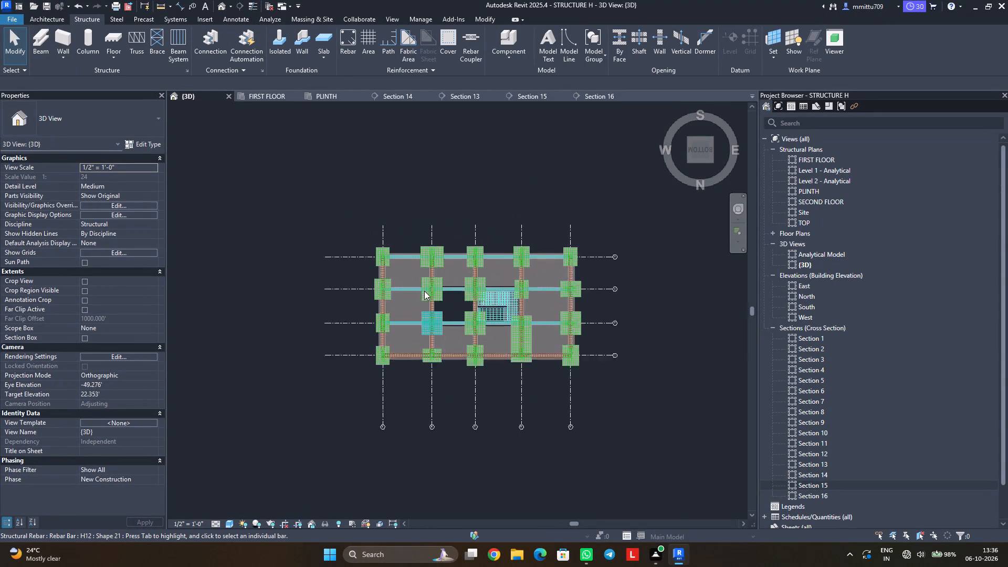
scroll(424, 291, "up", 2)
middle_click_drag(451, 295, 340, 302)
scroll(383, 302, "up", 1)
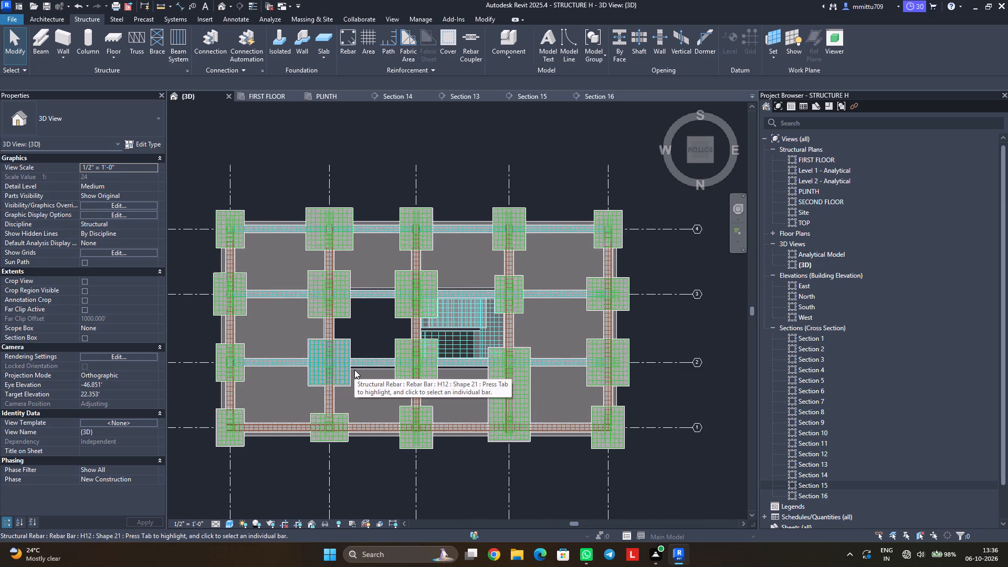
scroll(364, 353, "down", 1)
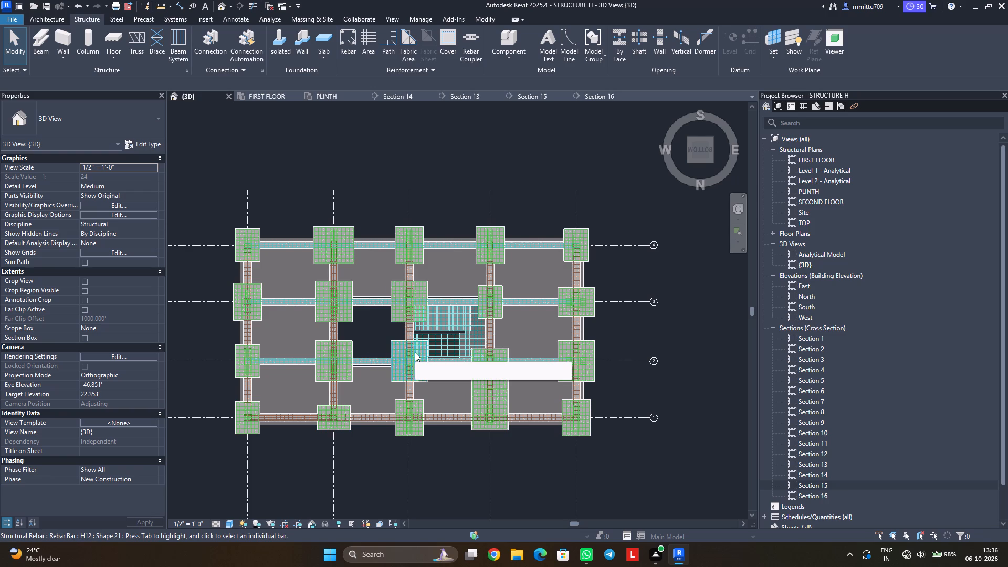
scroll(413, 337, "down", 3)
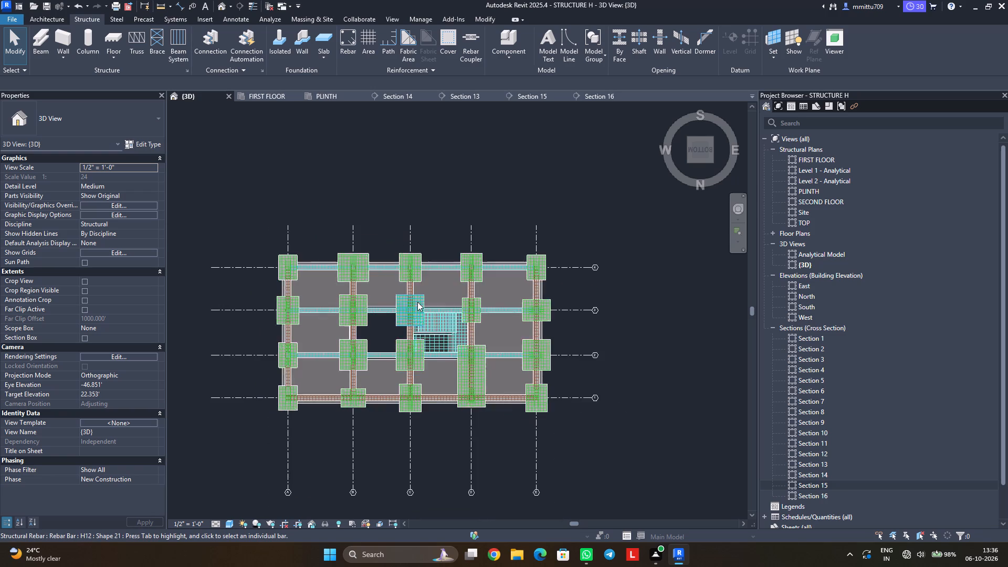
scroll(412, 310, "down", 4)
Inspect the full reinforced frame in 3D from the front and corner angles, including the staircase and footings.
middle_click_drag(422, 297, 422, 392, "shift")
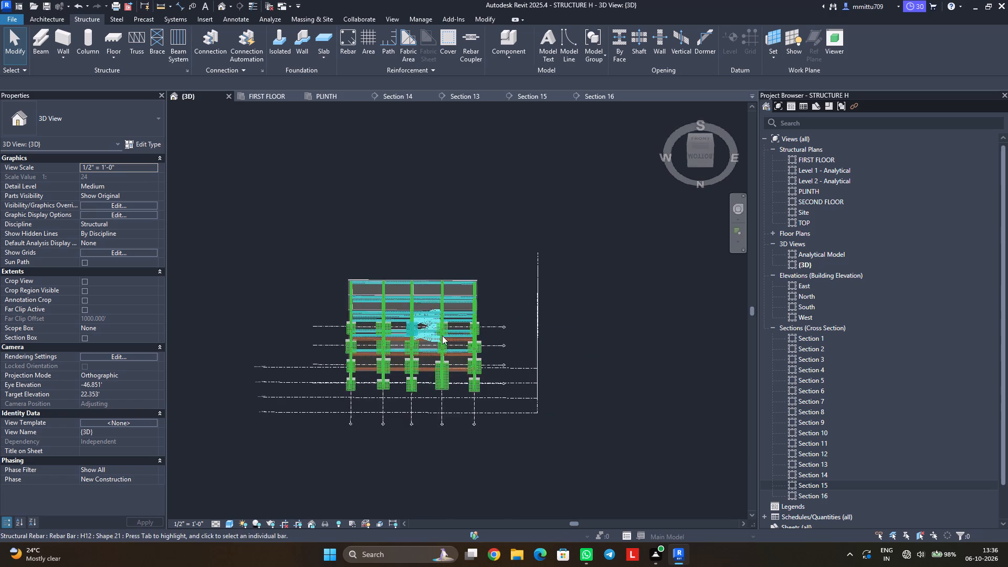
middle_click_drag(437, 327, 426, 408, "shift")
middle_click_drag(439, 373, 427, 421, "shift")
middle_click_drag(454, 356, 419, 405, "shift")
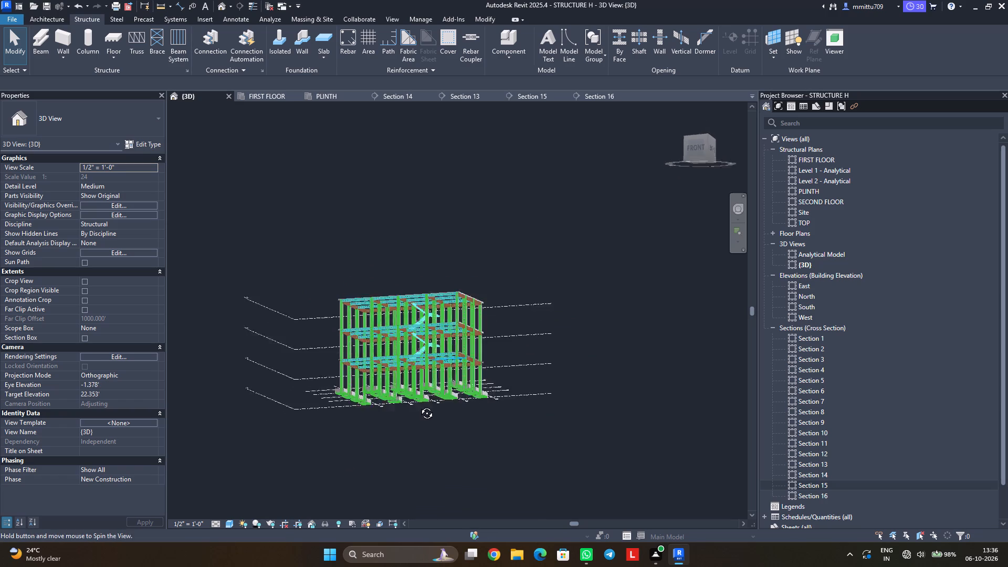
middle_click_drag(419, 405, 419, 406, "shift")
middle_click_drag(438, 360, 393, 390, "shift")
middle_click_drag(391, 372, 532, 442)
middle_click_drag(416, 393, 490, 360, "shift")
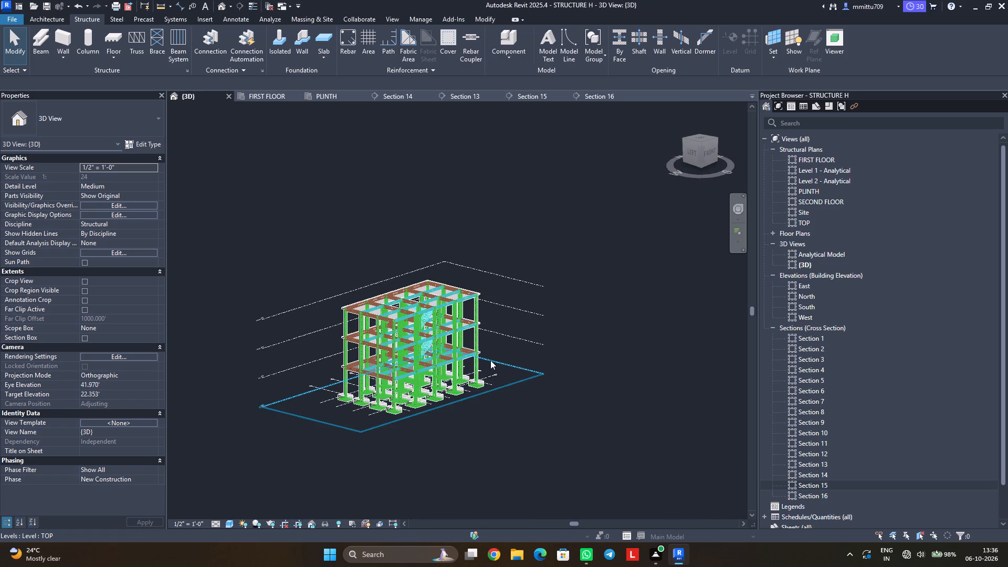
middle_click_drag(498, 385, 547, 390)
middle_click_drag(507, 391, 421, 402, "shift")
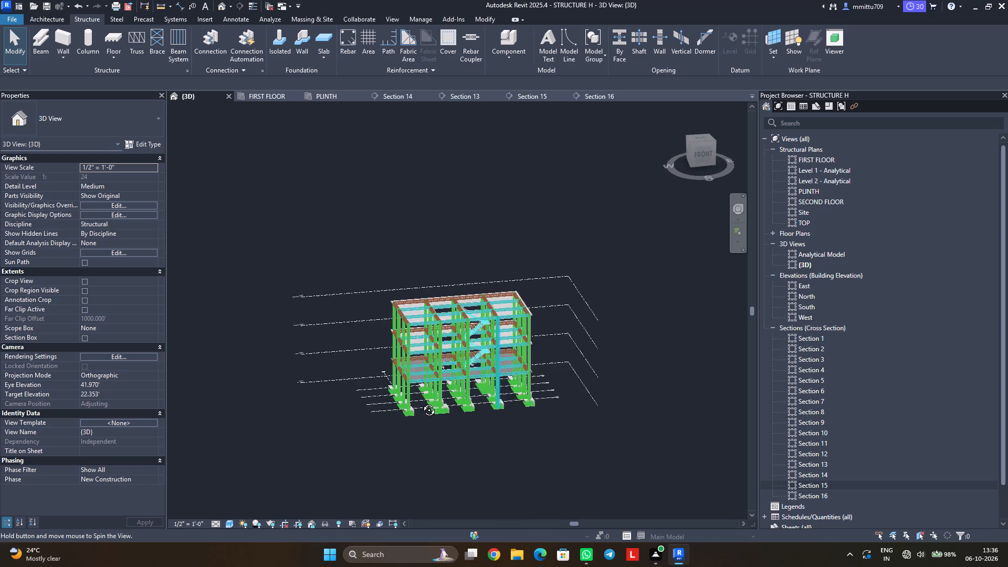
middle_click_drag(421, 402, 401, 402, "shift")
middle_click_drag(490, 384, 431, 391, "shift")
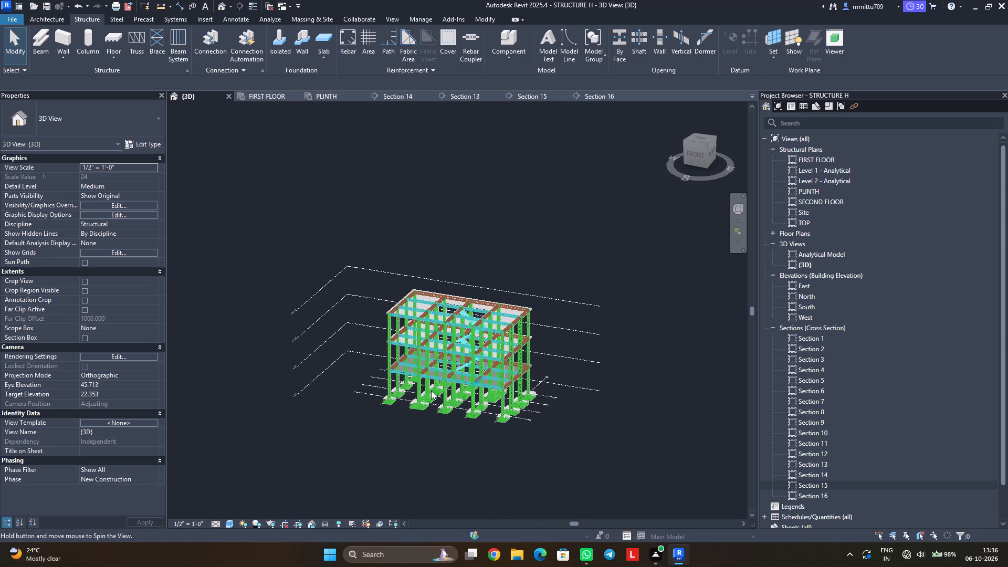
scroll(449, 391, "up", 7)
middle_click_drag(454, 387, 436, 375, "shift")
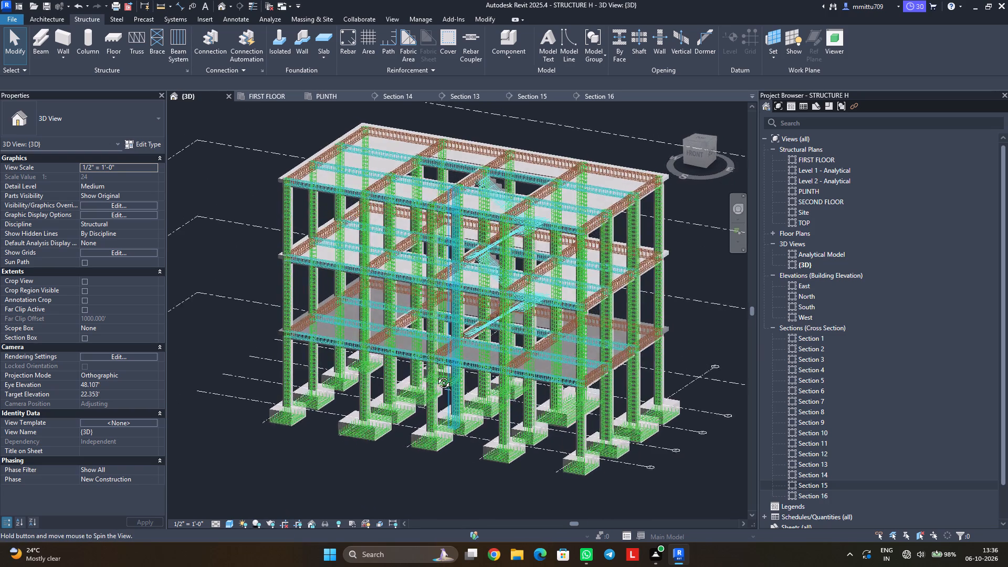
middle_click_drag(436, 375, 435, 375, "shift")
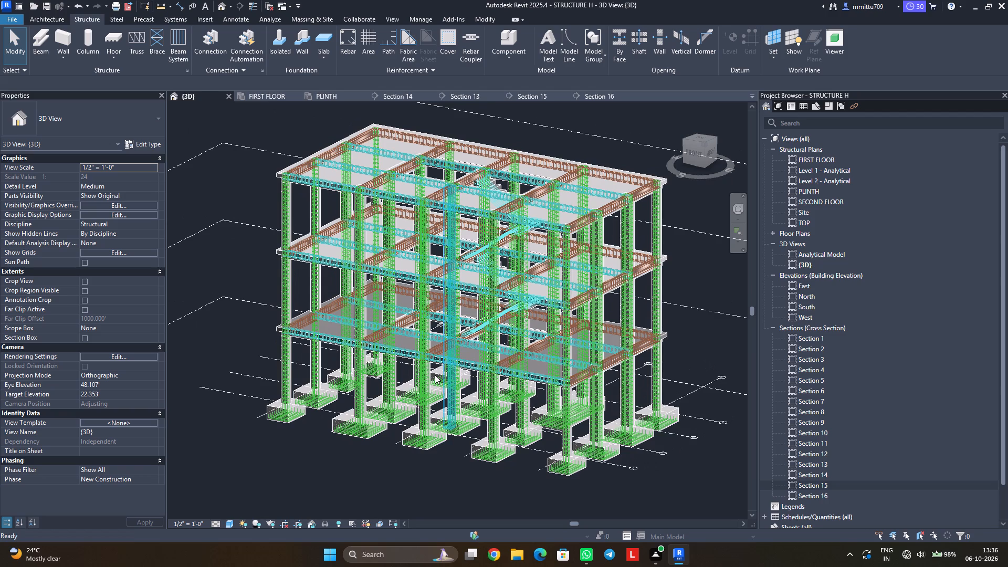
Switch to the PLINTH structural plan and close the open Section 13, 14, 15 and 16 views.
left_click(259, 97)
left_click(334, 101)
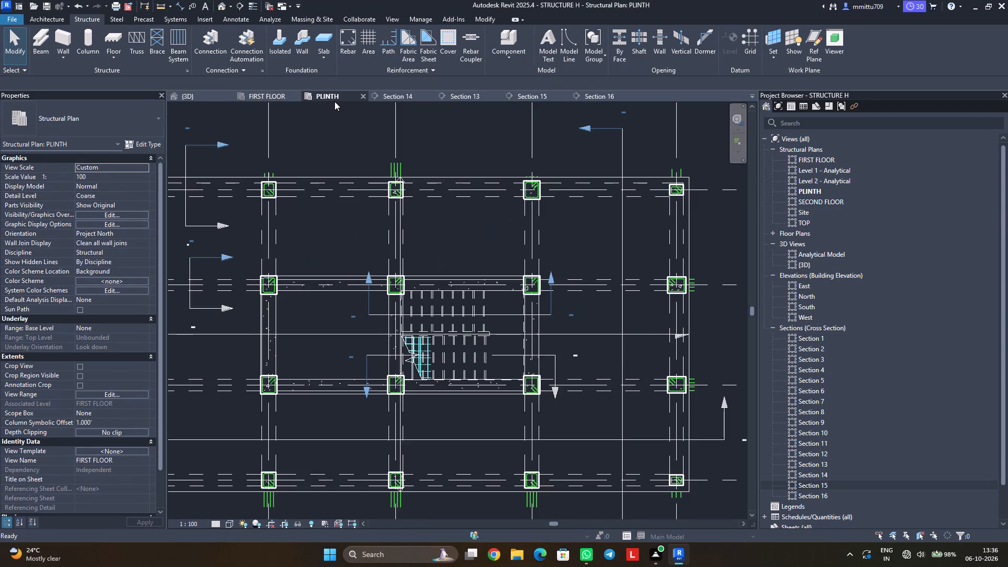
scroll(347, 188, "down", 3)
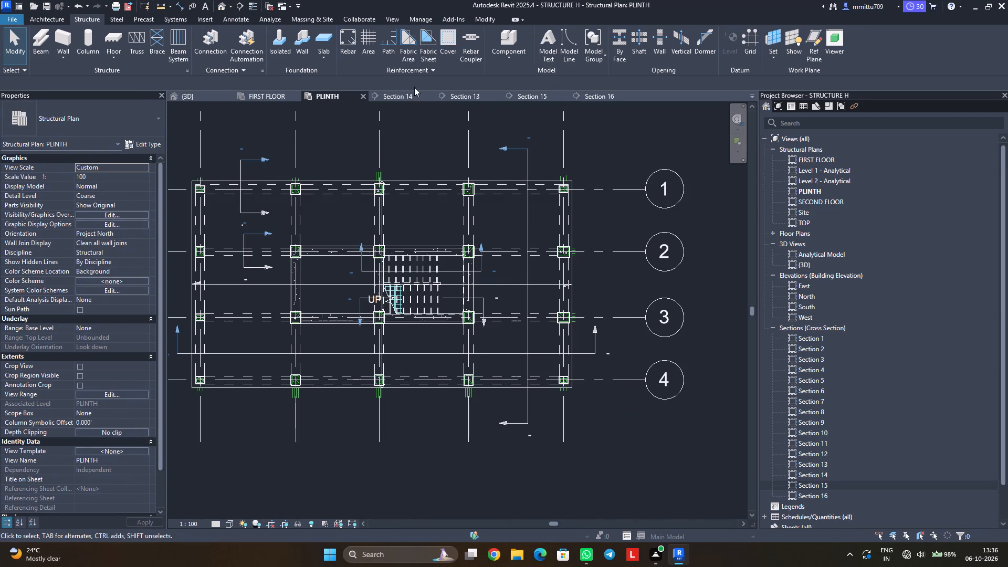
left_click(426, 94)
left_click(430, 92)
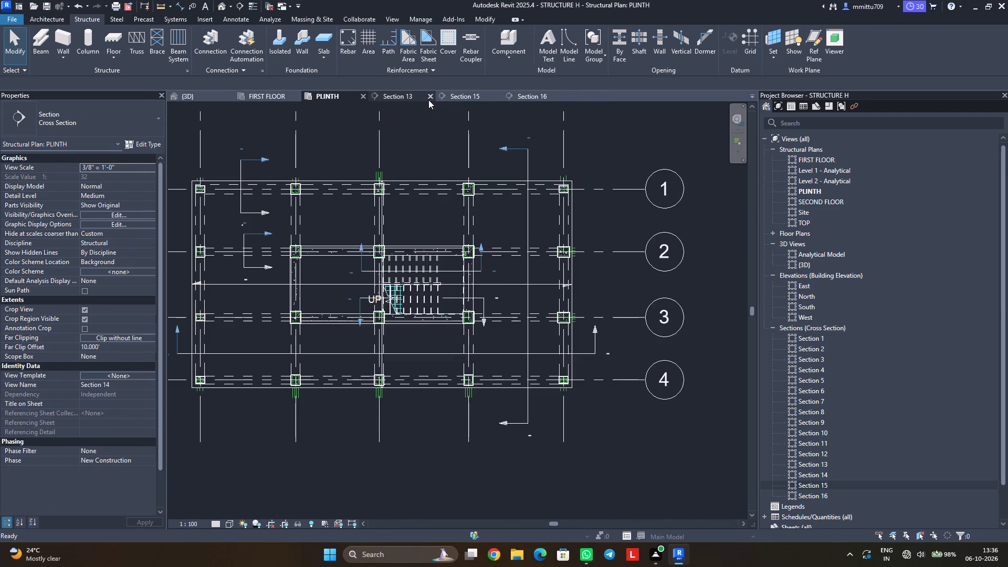
left_click(430, 96)
left_click(429, 96)
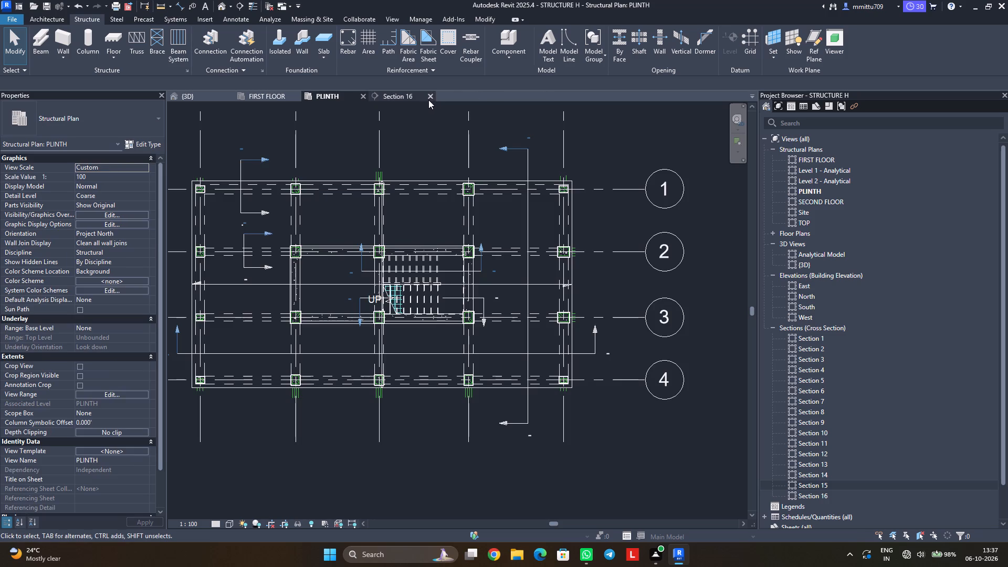
left_click(430, 97)
Save the STRUCTURE H project with the PLINTH plan open.
middle_click_drag(341, 208, 385, 285)
scroll(411, 296, "down", 1)
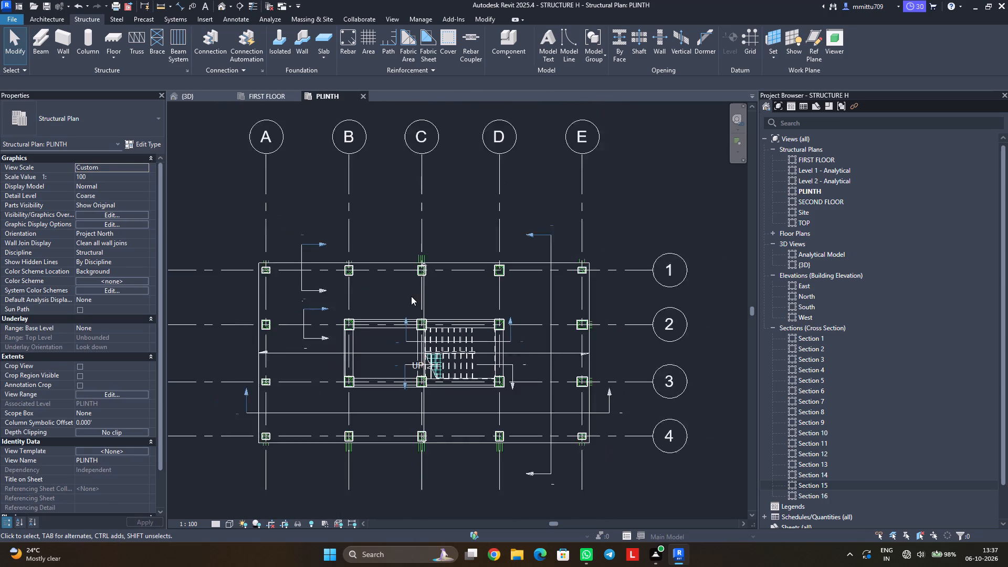
scroll(411, 296, "down", 1)
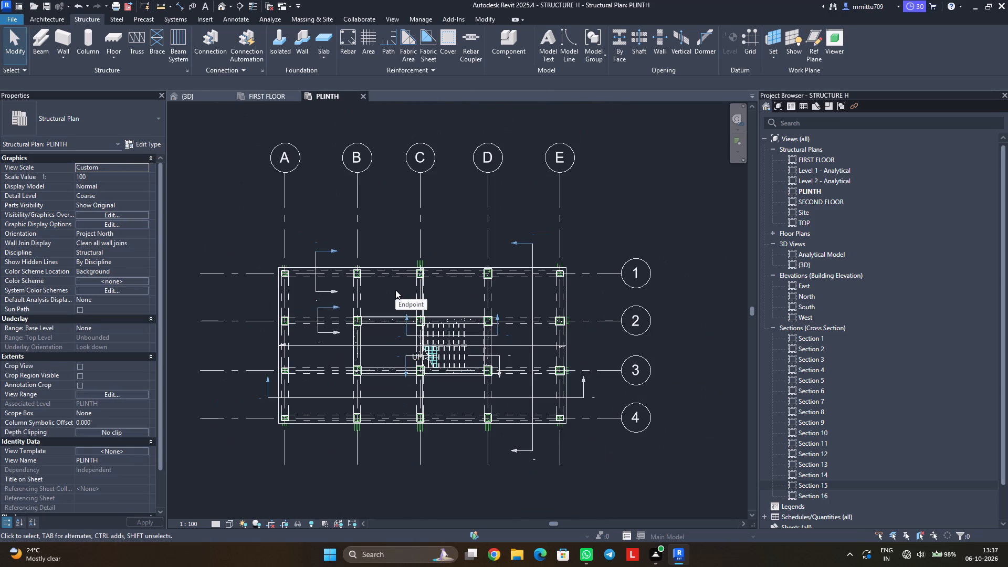
middle_click_drag(375, 289, 400, 272)
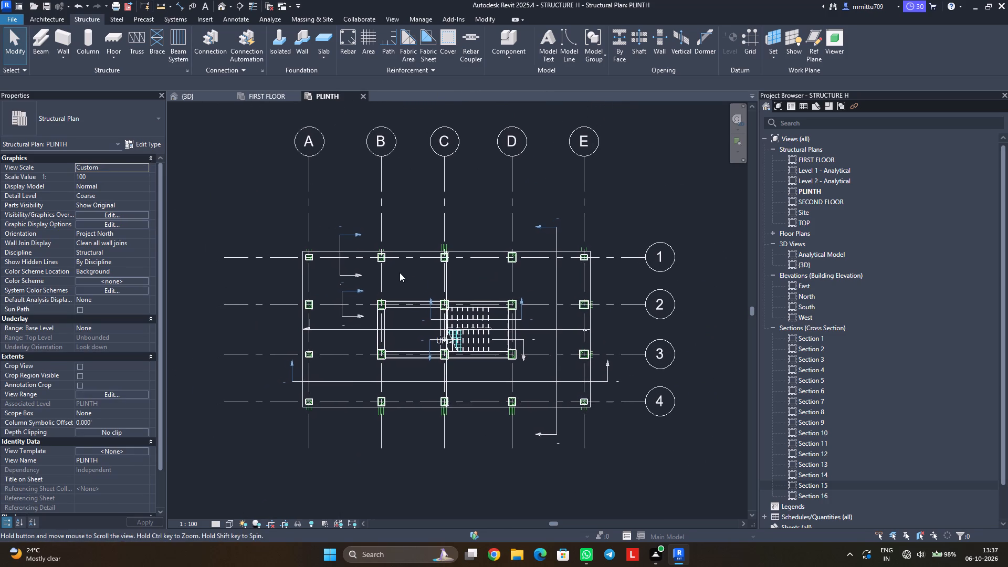
left_click(400, 272)
key("ctrl+s")
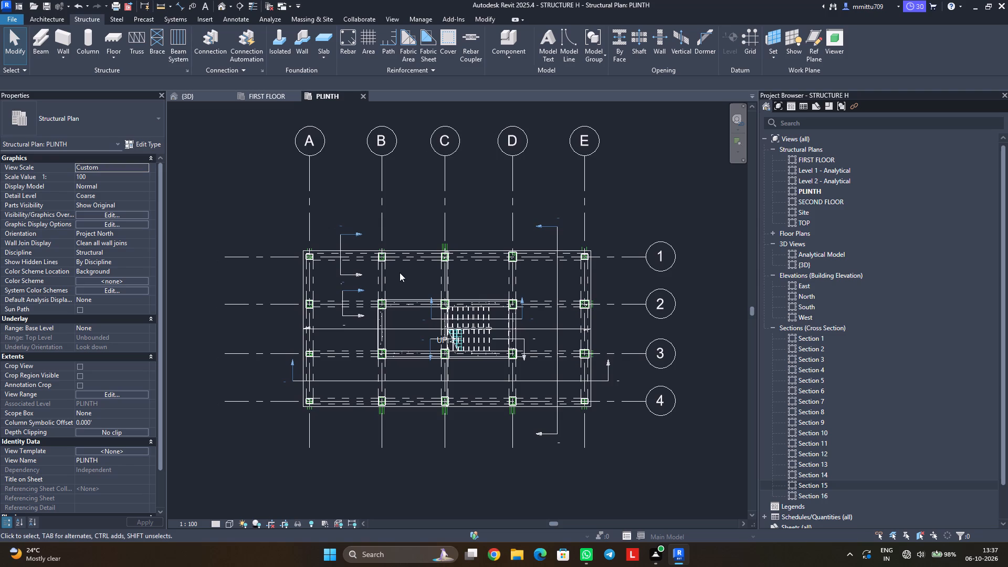
key("ctrl+s")
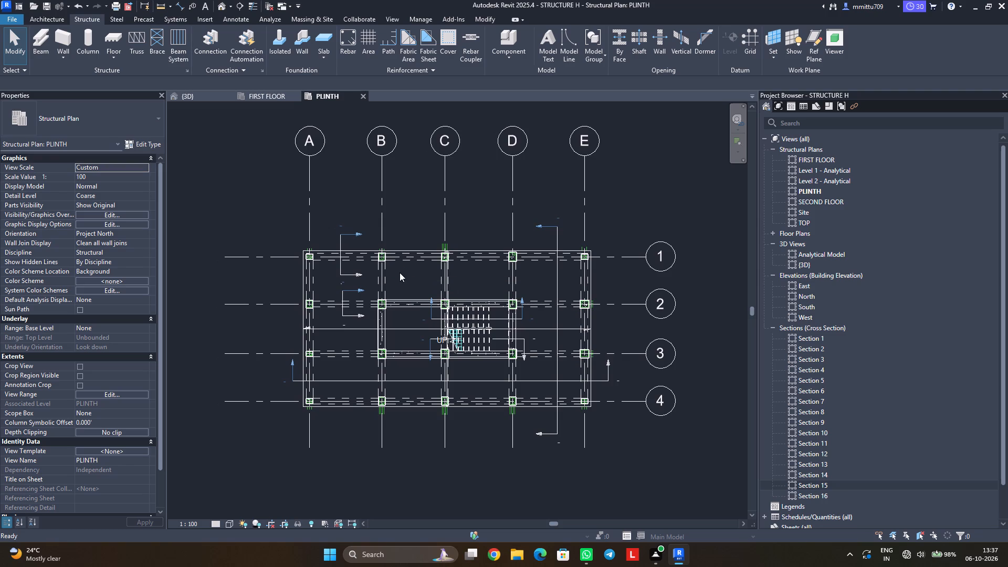
key("ctrl+s")
key("ctrl+s")
key("ctrl+s")
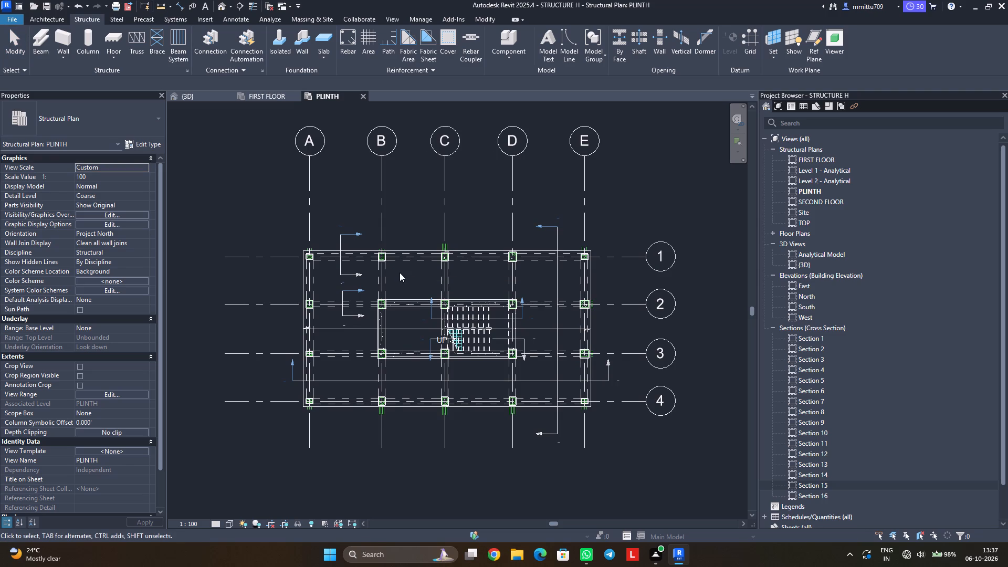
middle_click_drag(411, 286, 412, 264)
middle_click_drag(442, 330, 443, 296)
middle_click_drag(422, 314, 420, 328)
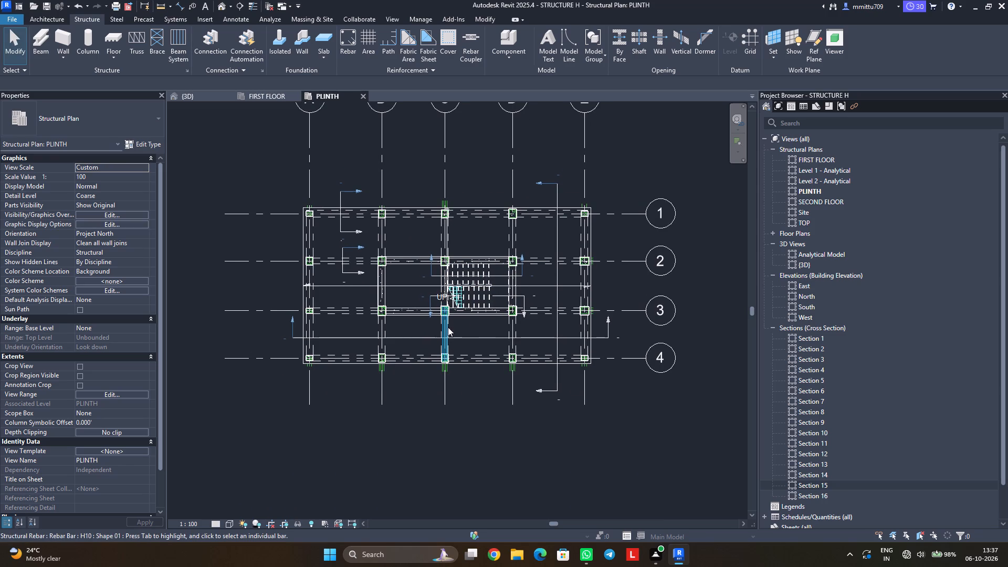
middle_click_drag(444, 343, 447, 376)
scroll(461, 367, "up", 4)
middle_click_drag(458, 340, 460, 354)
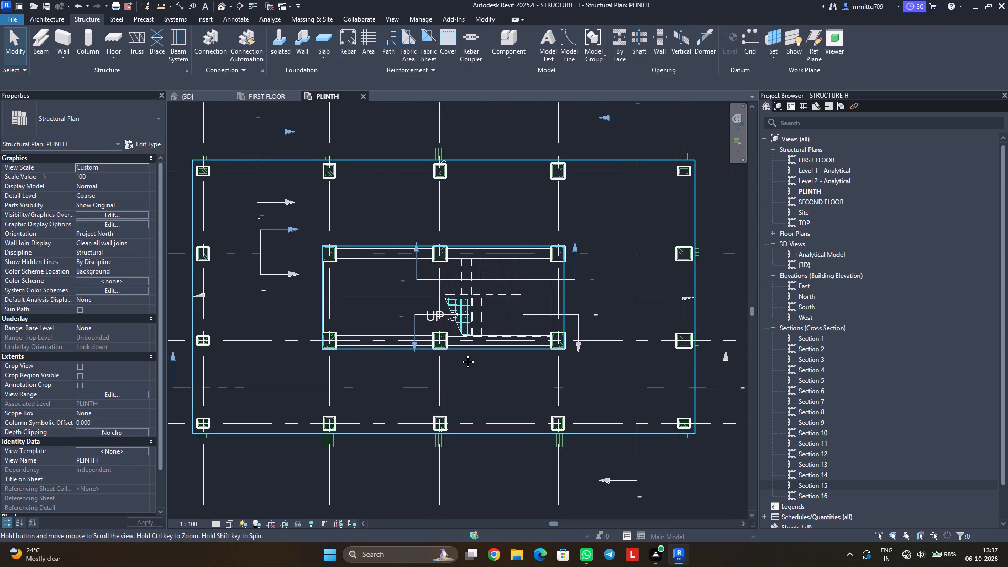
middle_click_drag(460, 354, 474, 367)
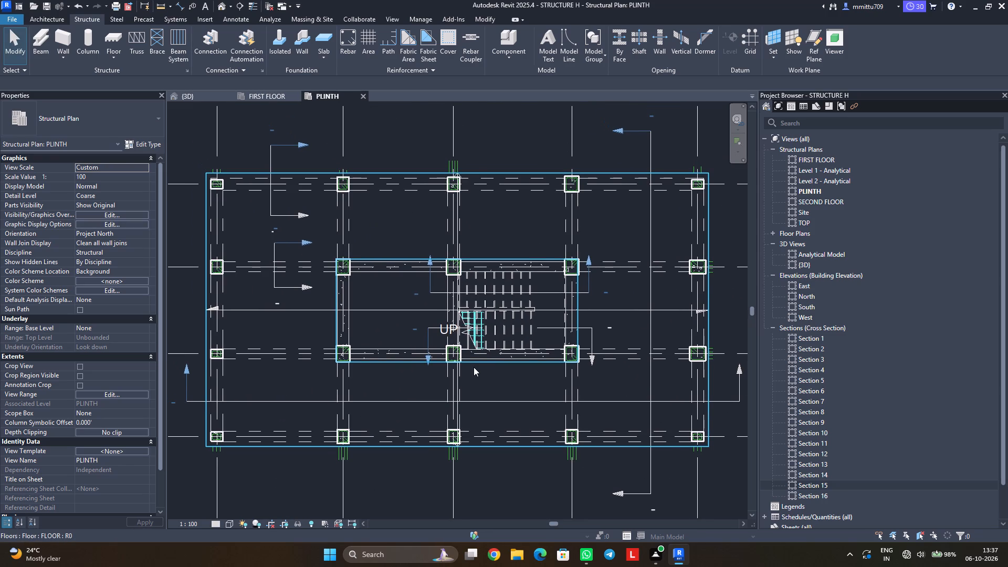
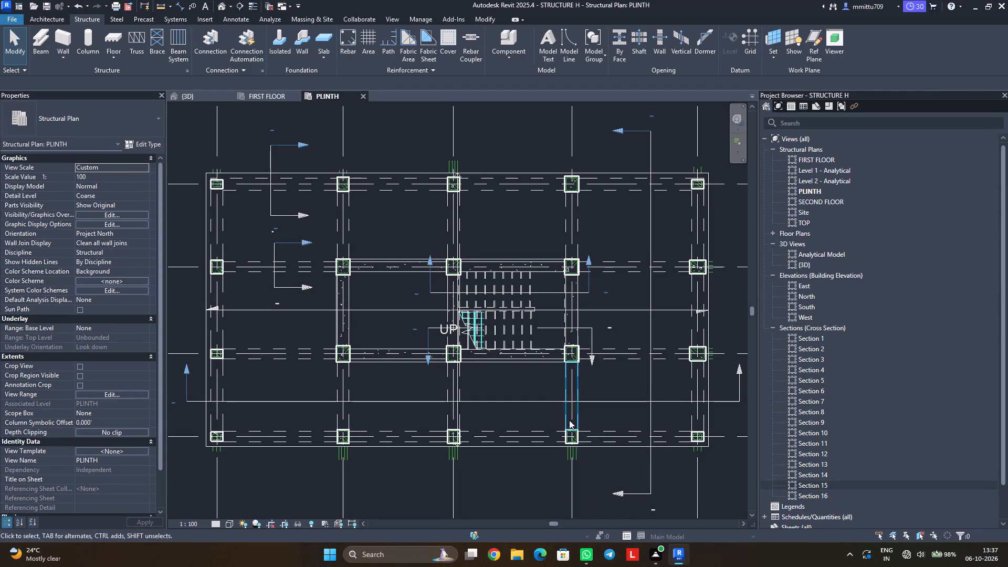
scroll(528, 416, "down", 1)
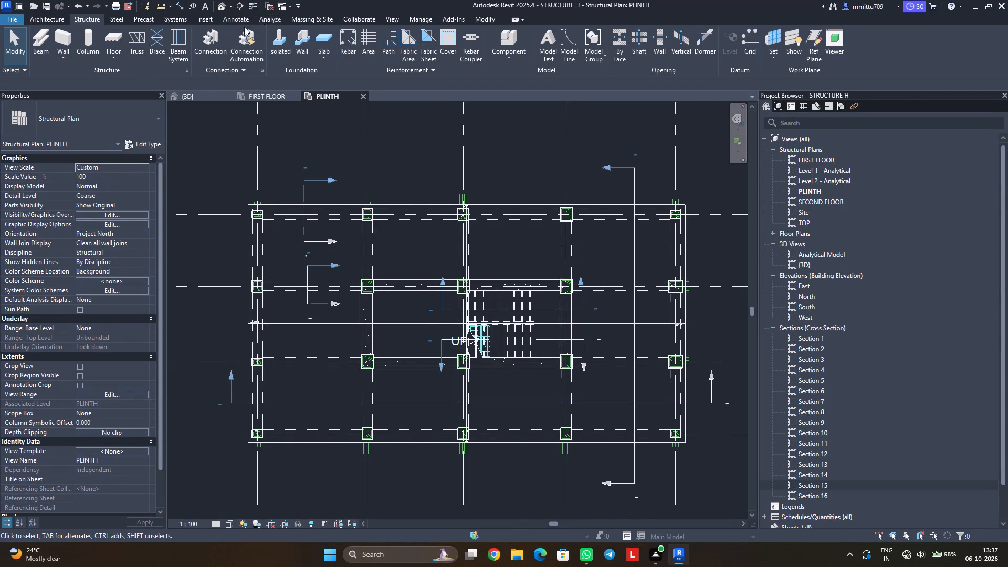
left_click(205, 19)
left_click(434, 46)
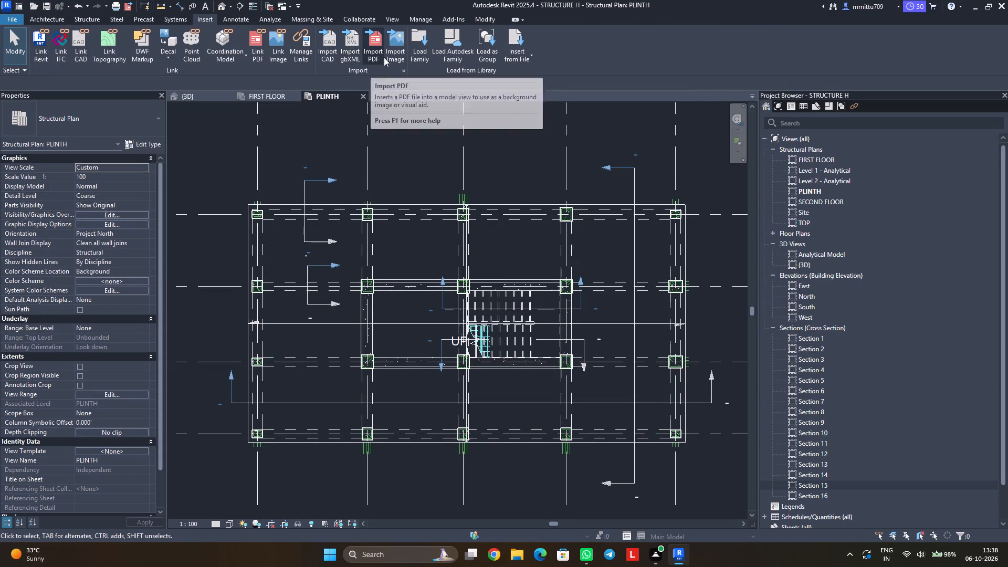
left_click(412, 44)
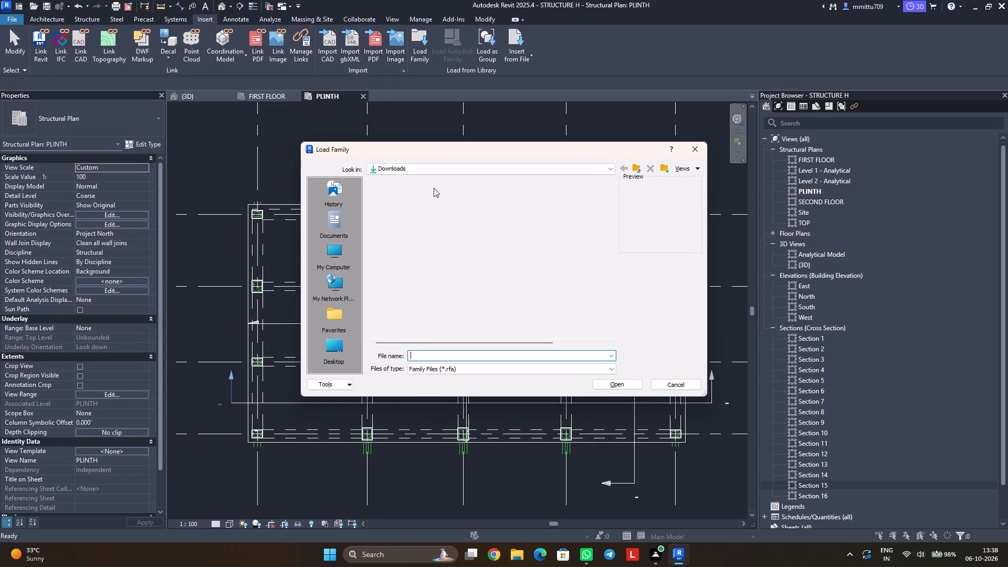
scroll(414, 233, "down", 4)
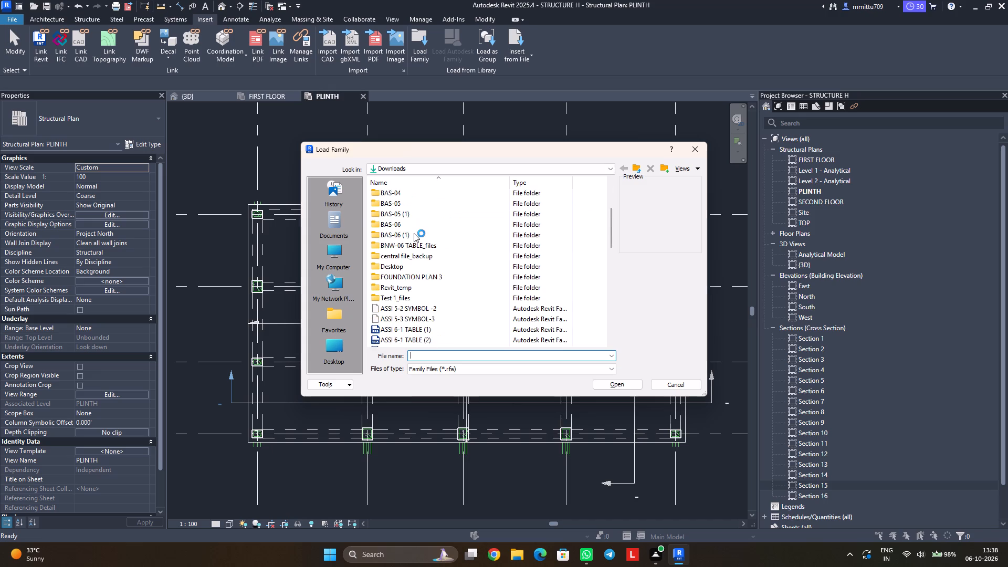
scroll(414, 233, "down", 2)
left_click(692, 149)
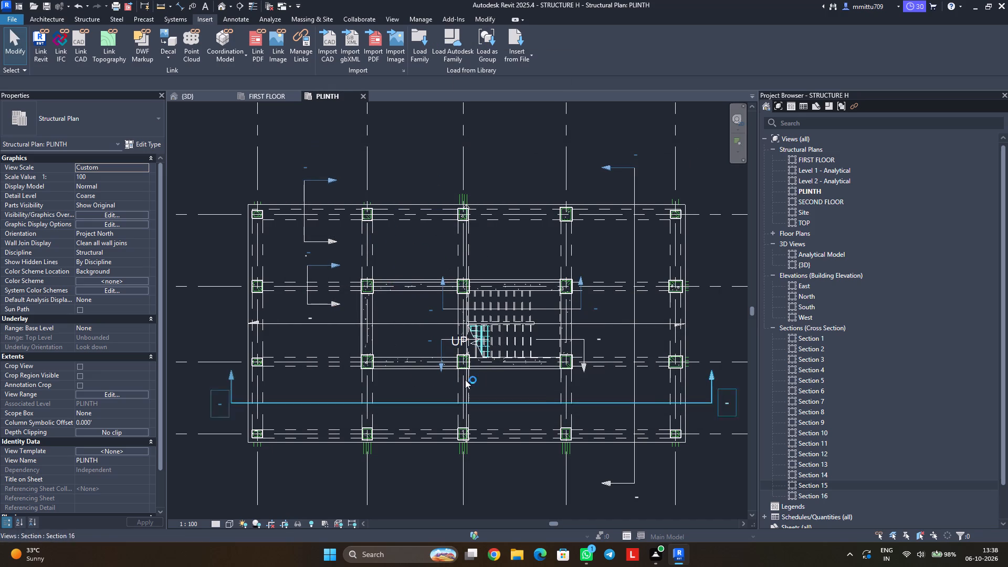
Look through the Annotations category of the Autodesk family library for tag and symbol families, without loading any.
left_click(463, 51)
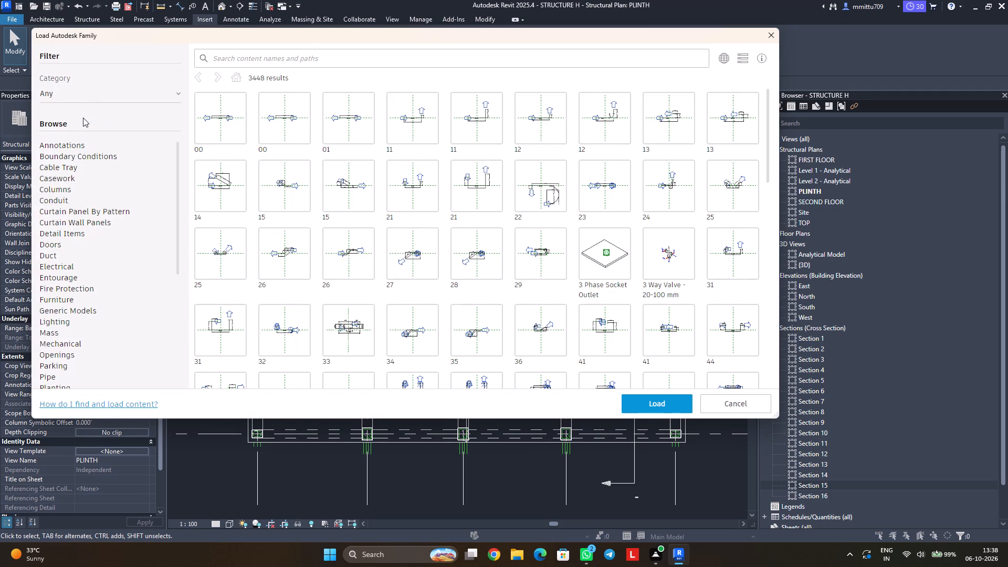
left_click(72, 145)
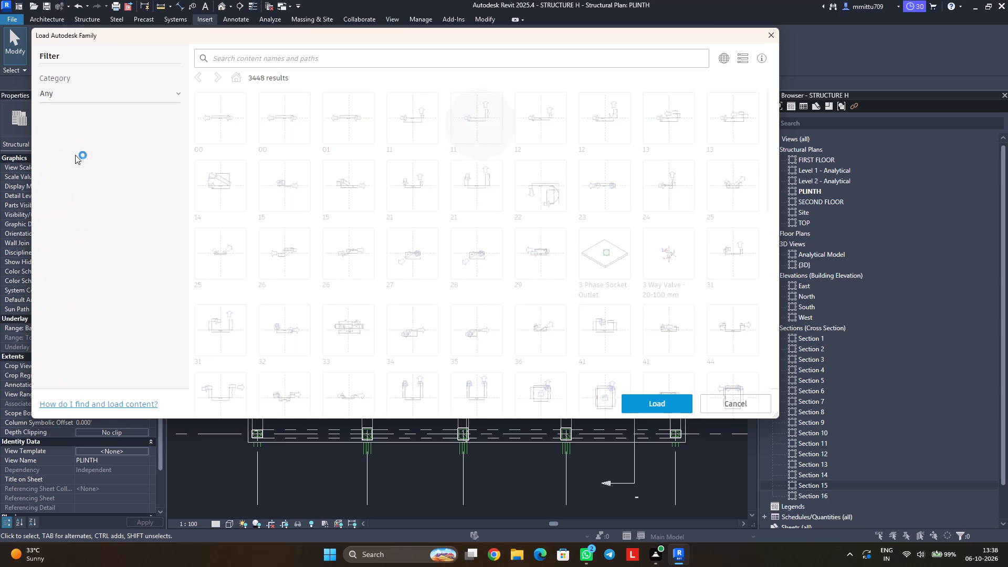
scroll(230, 172, "down", 4)
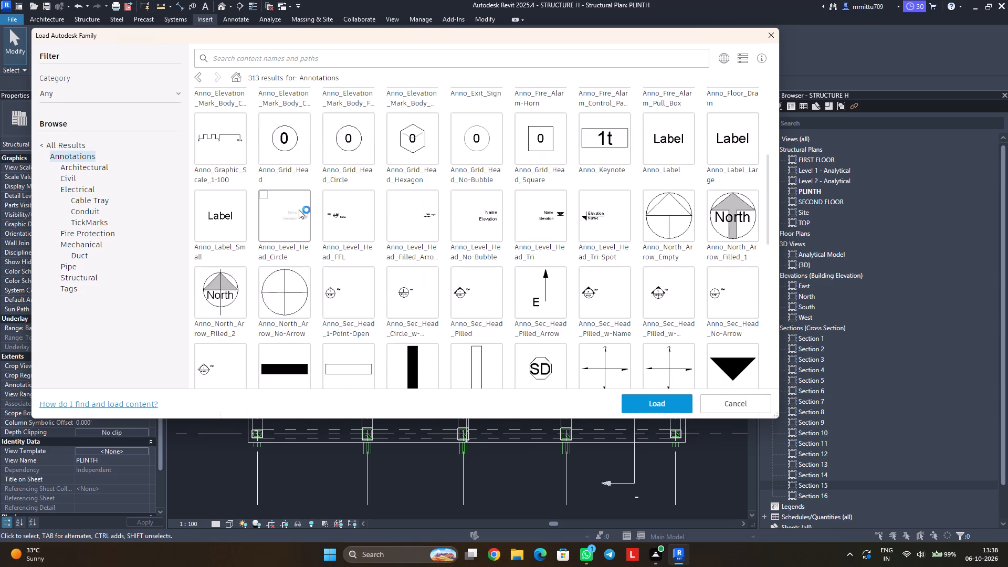
scroll(299, 209, "down", 11)
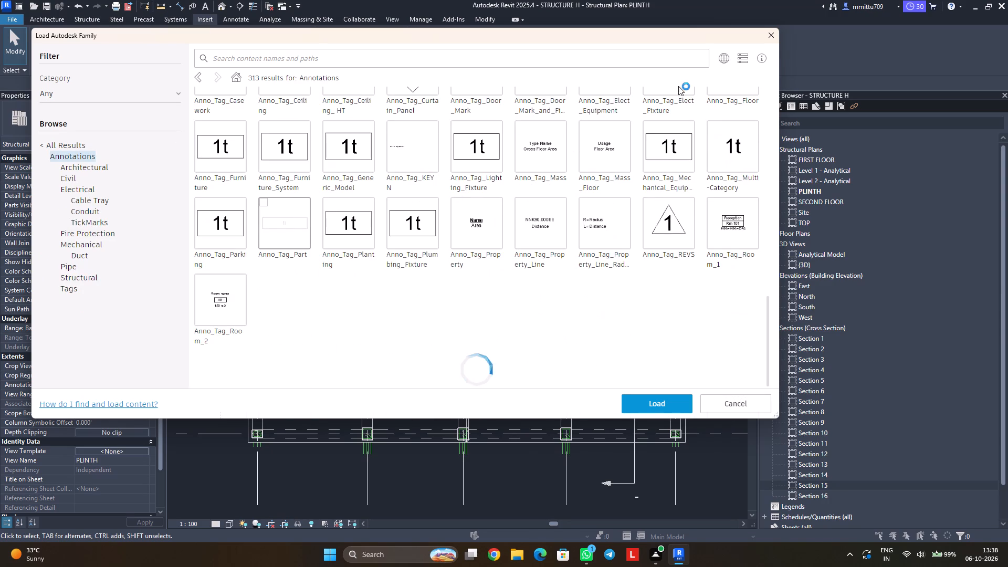
left_click(771, 41)
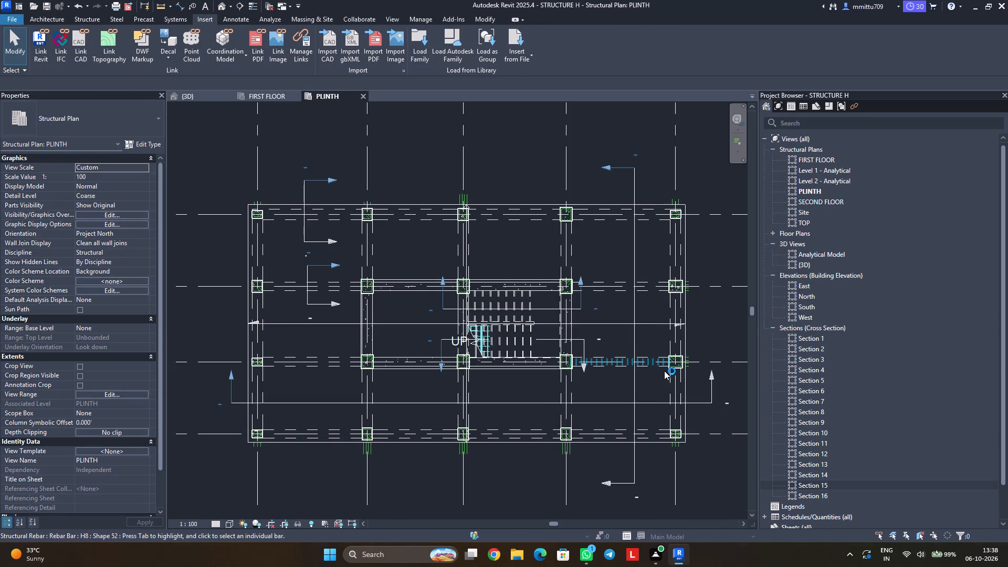
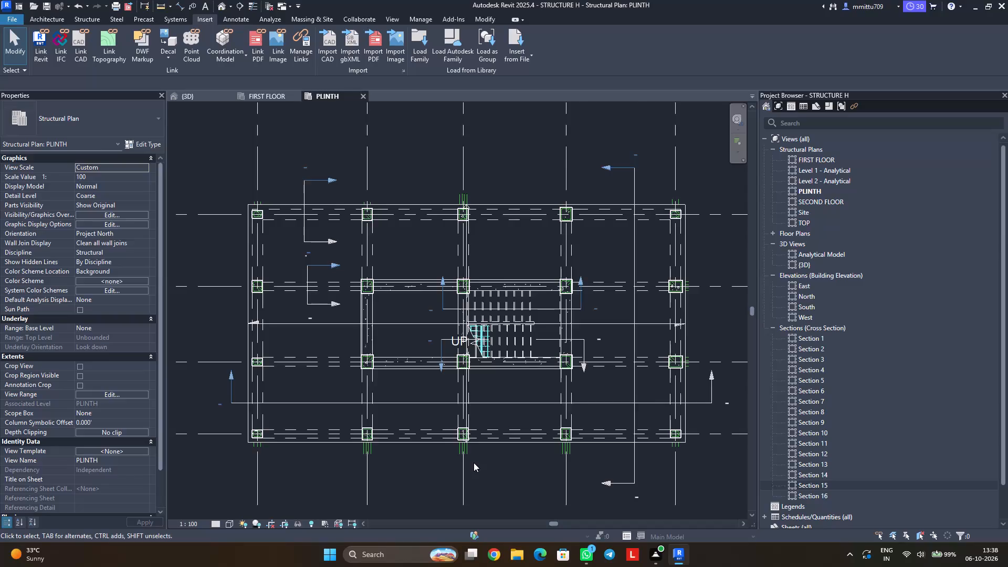
Examine the floor slab in the PLINTH plan and the foundation slab in the FIRST FLOOR plan, along with each plan's overall layout.
scroll(474, 463, "down", 1)
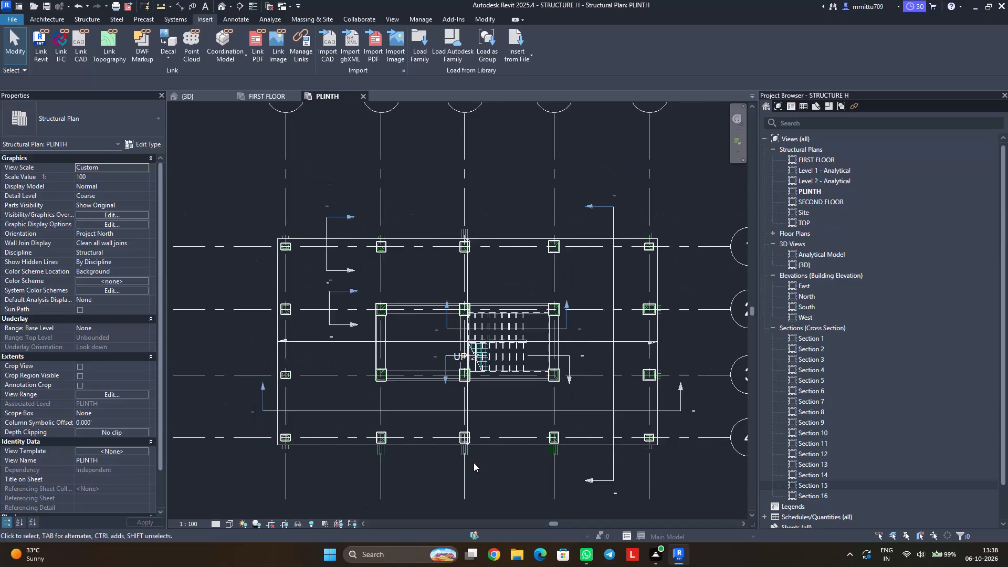
middle_click_drag(490, 467, 493, 456)
scroll(493, 455, "down", 1)
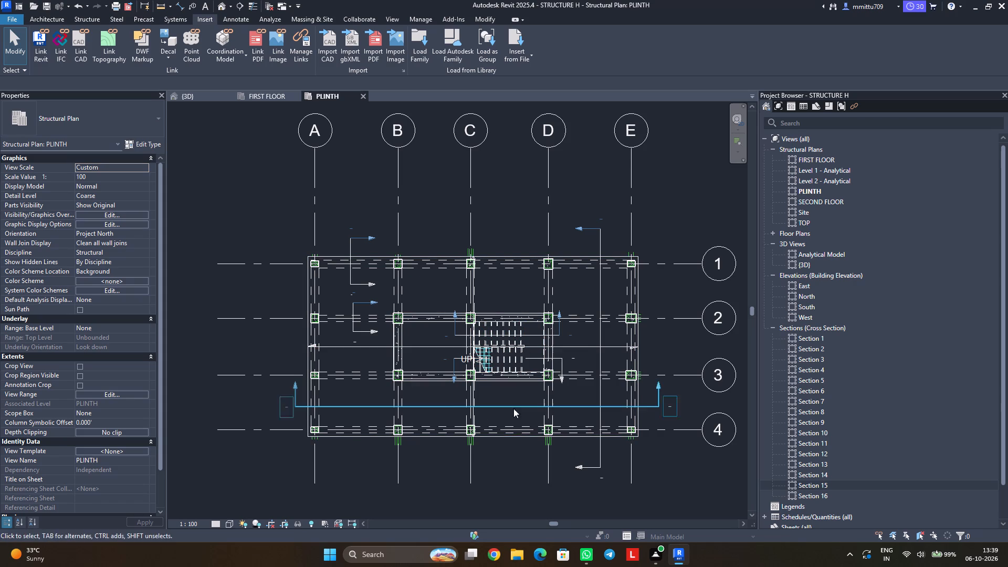
left_click(513, 438)
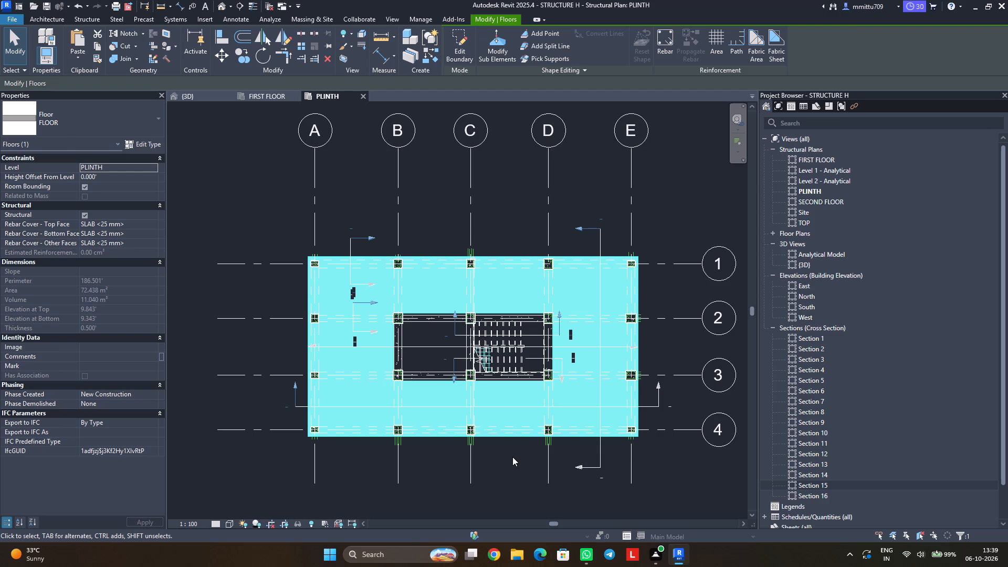
left_click(512, 457)
left_click(270, 99)
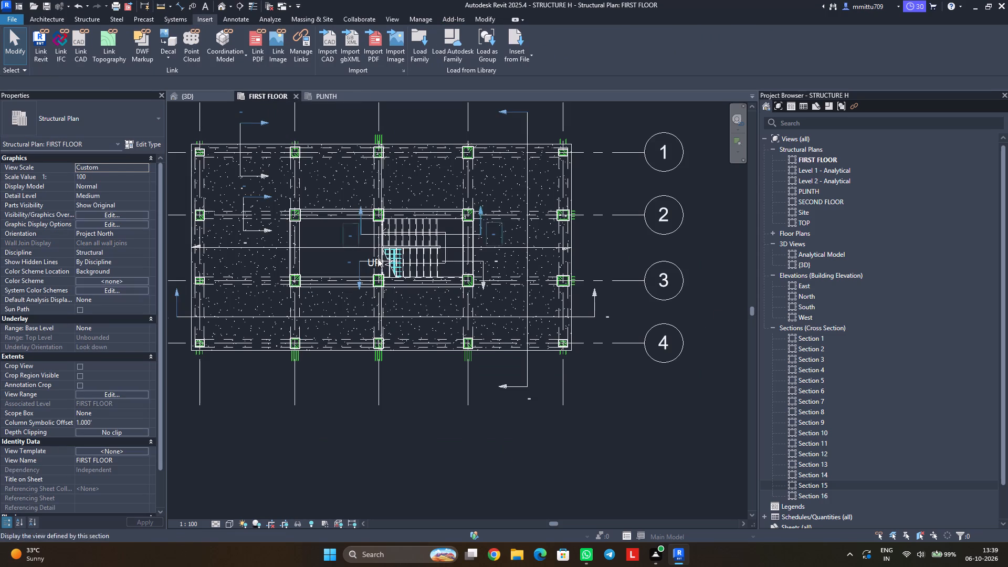
left_click(433, 355)
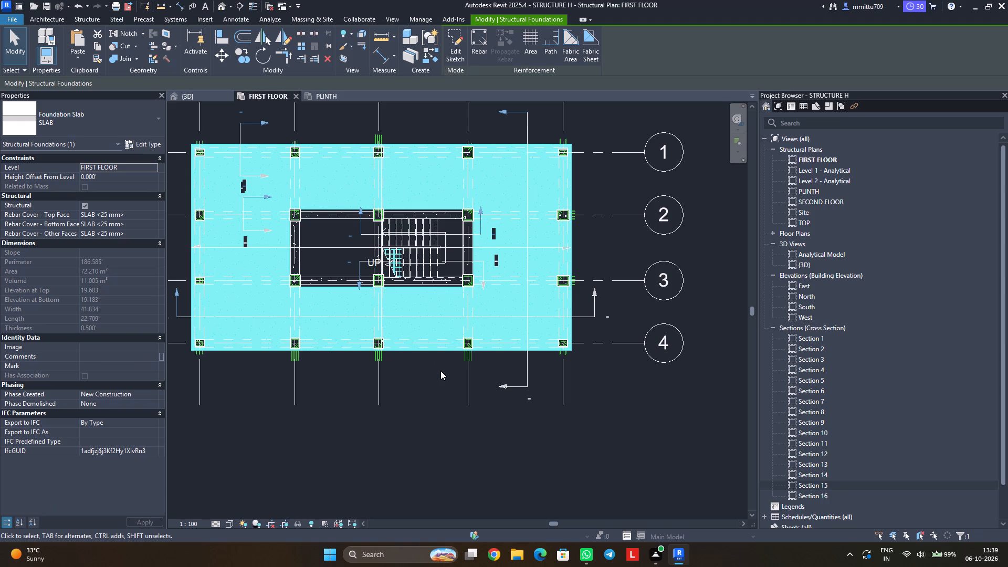
left_click(440, 371)
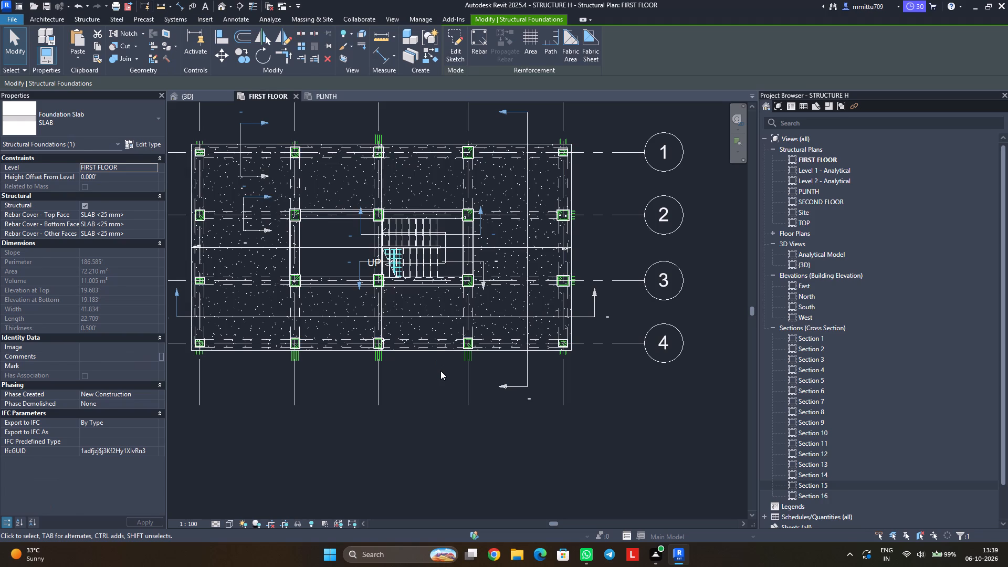
middle_click_drag(436, 406, 444, 428)
scroll(448, 422, "down", 1)
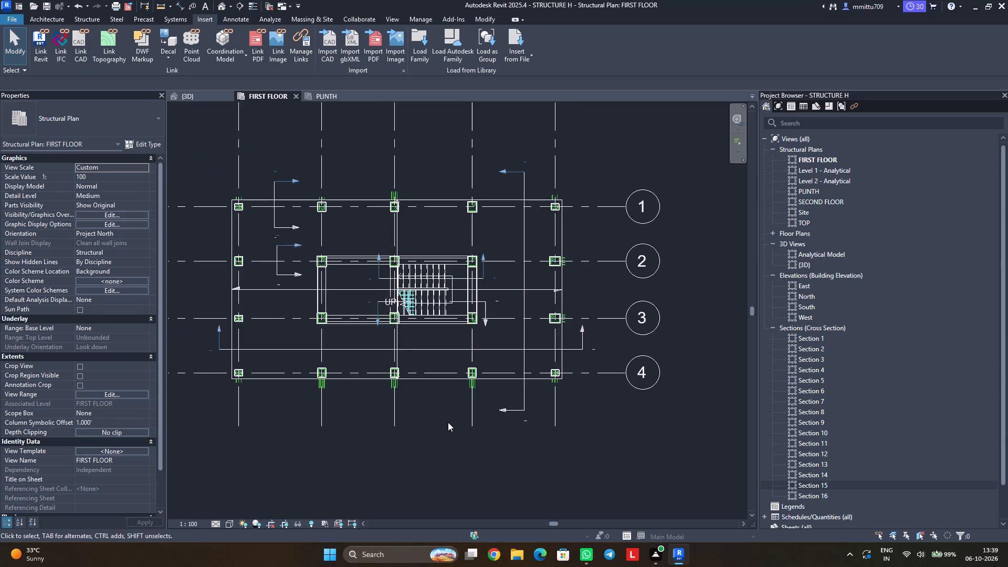
middle_click_drag(444, 417, 464, 439)
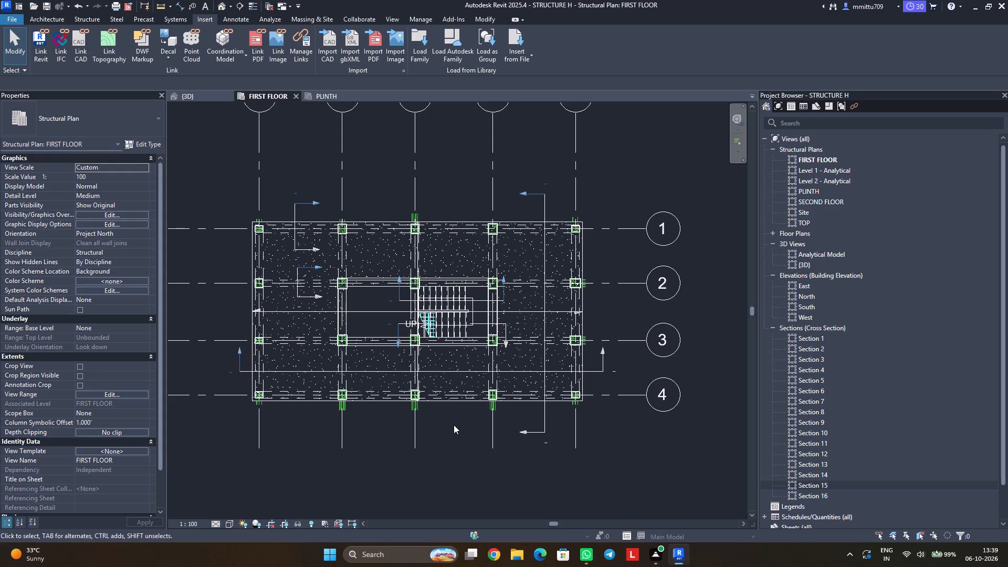
scroll(454, 425, "down", 1)
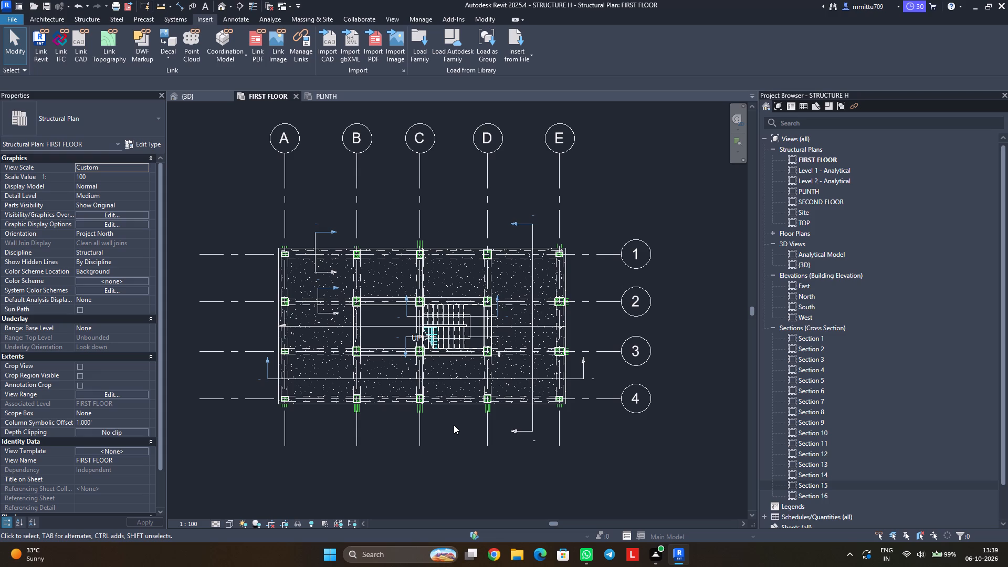
scroll(445, 420, "down", 2)
scroll(445, 420, "up", 1)
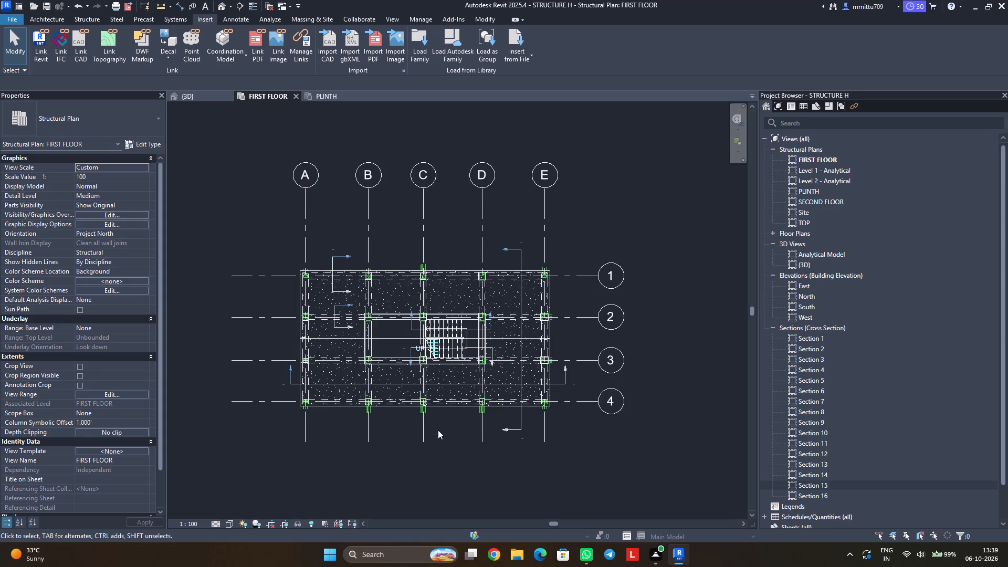
middle_click_drag(438, 430, 445, 430)
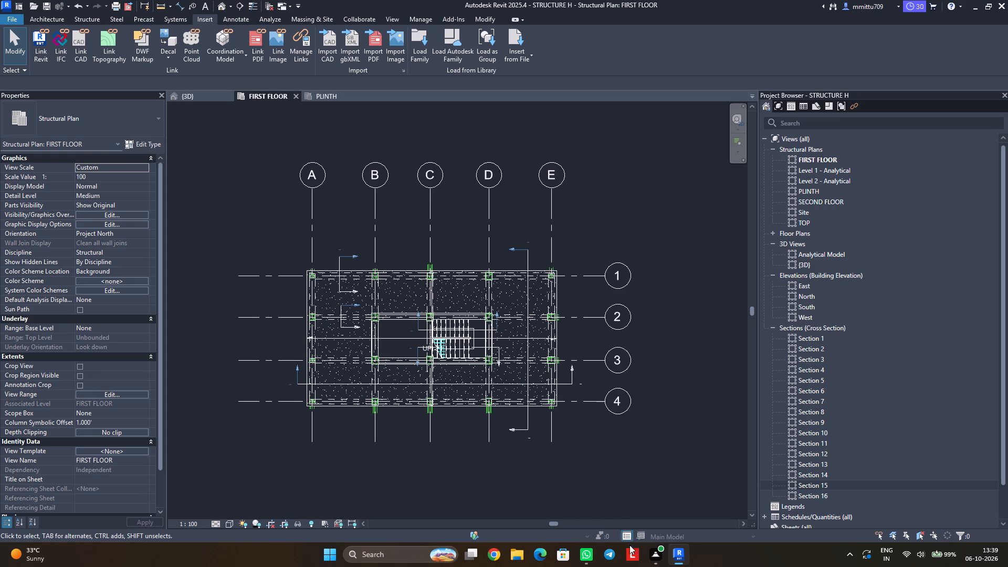
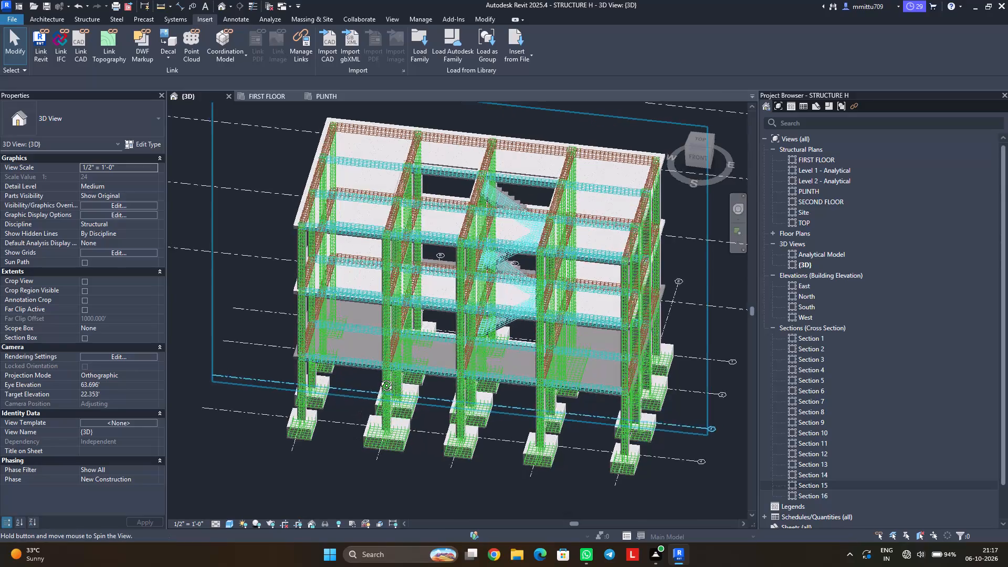
Delete the floor slab at the PLINTH level in the 3D view.
middle_click_drag(449, 371, 444, 415)
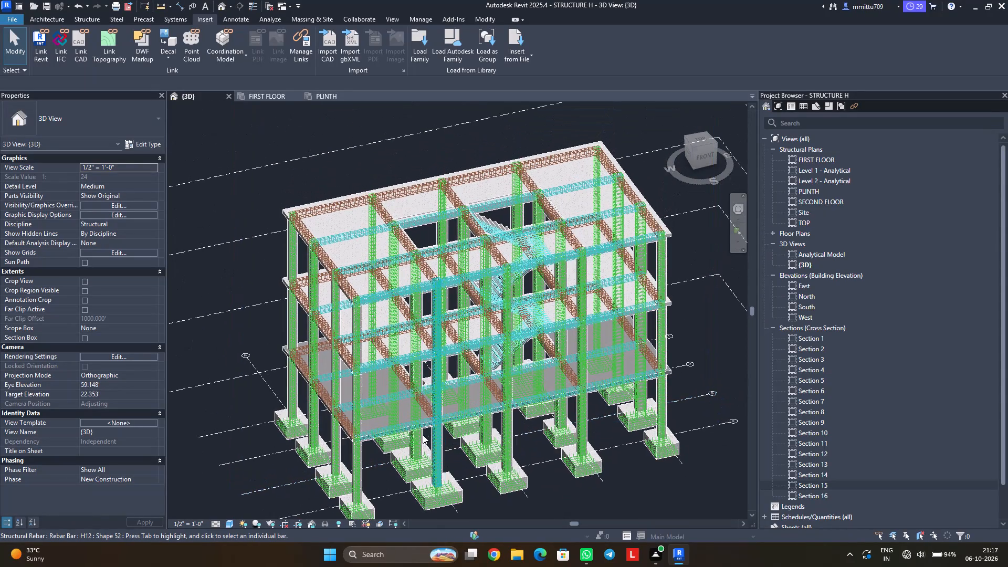
scroll(423, 435, "up", 1)
scroll(423, 435, "down", 1)
scroll(363, 419, "up", 1)
middle_click_drag(323, 426, 293, 393, "shift")
scroll(294, 394, "up", 1, "shift")
middle_click_drag(293, 393, 292, 393, "shift")
scroll(354, 417, "up", 1)
scroll(349, 417, "down", 2)
scroll(346, 417, "up", 1)
scroll(345, 417, "down", 1)
scroll(344, 417, "up", 11)
scroll(310, 416, "down", 1)
scroll(310, 416, "up", 2)
scroll(310, 416, "down", 1)
scroll(310, 416, "up", 2)
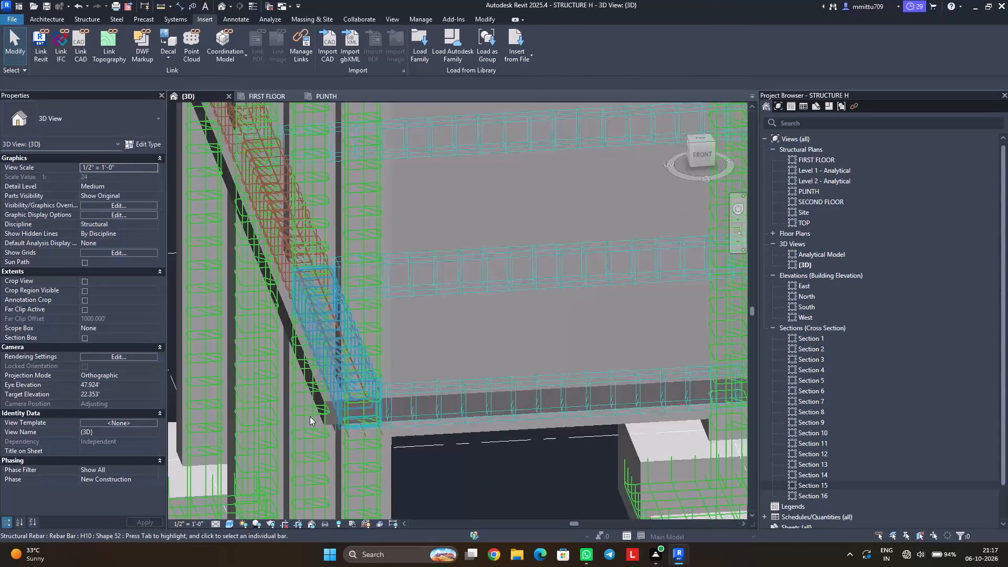
scroll(310, 416, "up", 2)
scroll(310, 416, "down", 1)
scroll(310, 416, "up", 2)
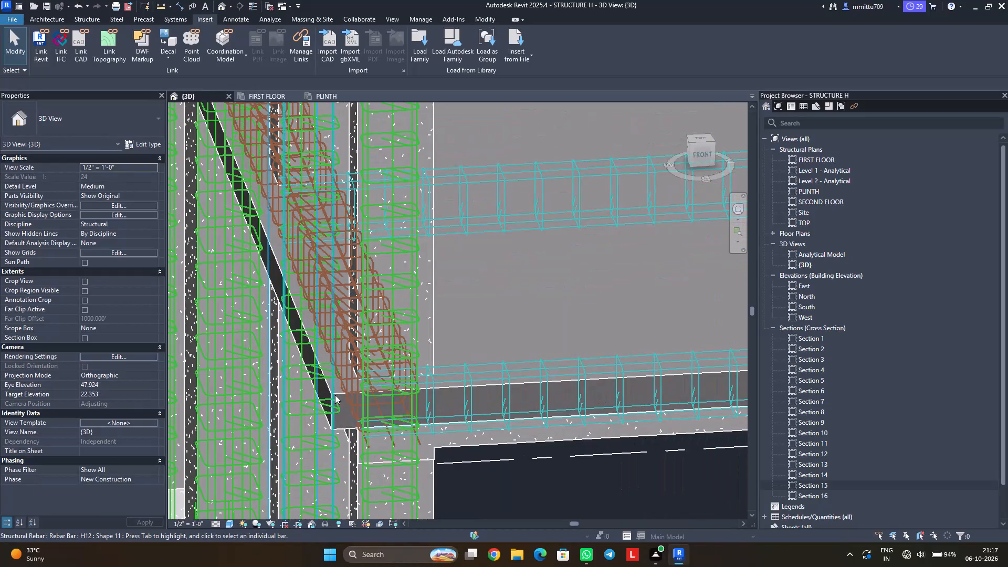
key("Tab")
key("Tab")
key("Tab")
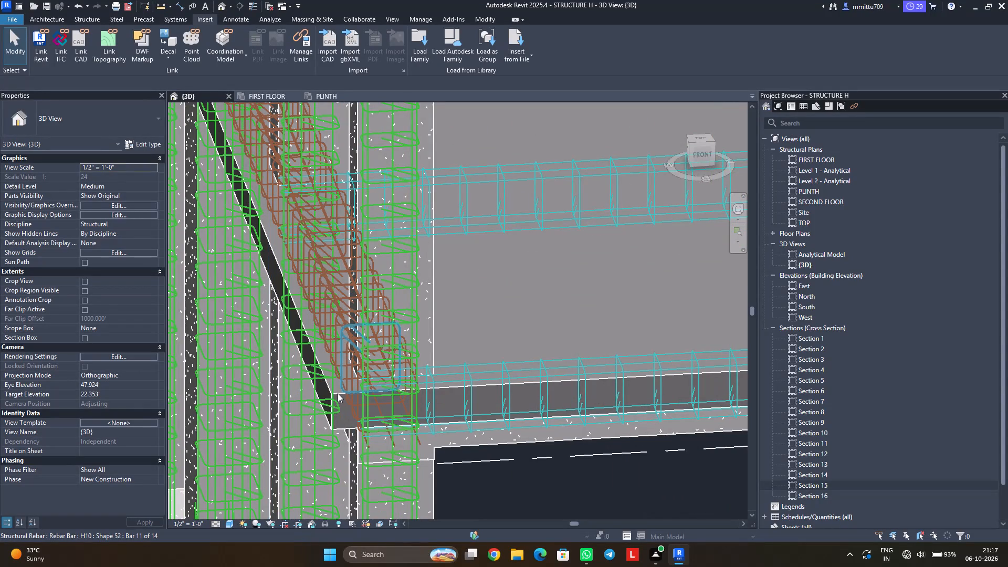
key("Tab")
key("Tab")
key("Tab")
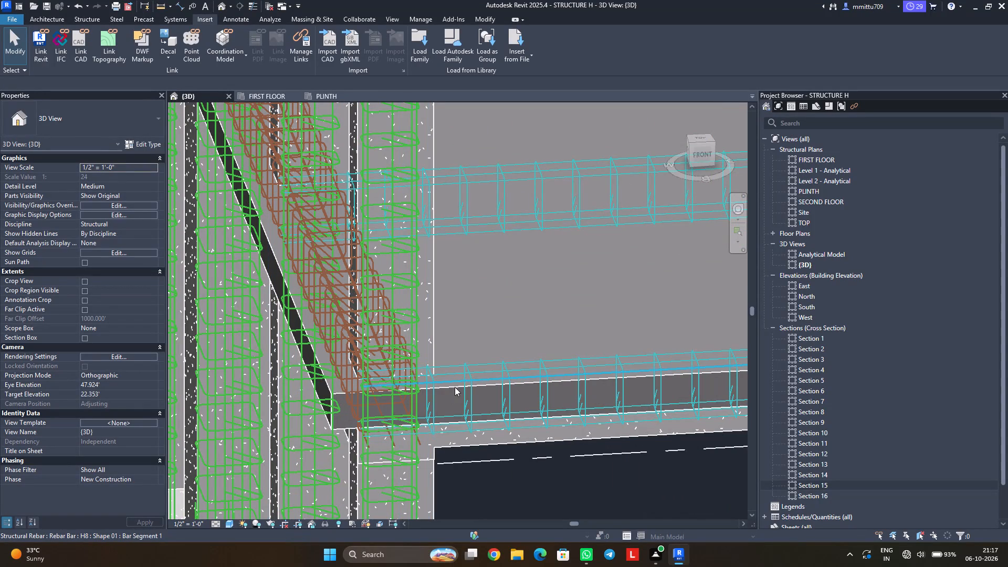
key("Tab")
key("Tab")
scroll(307, 333, "down", 3)
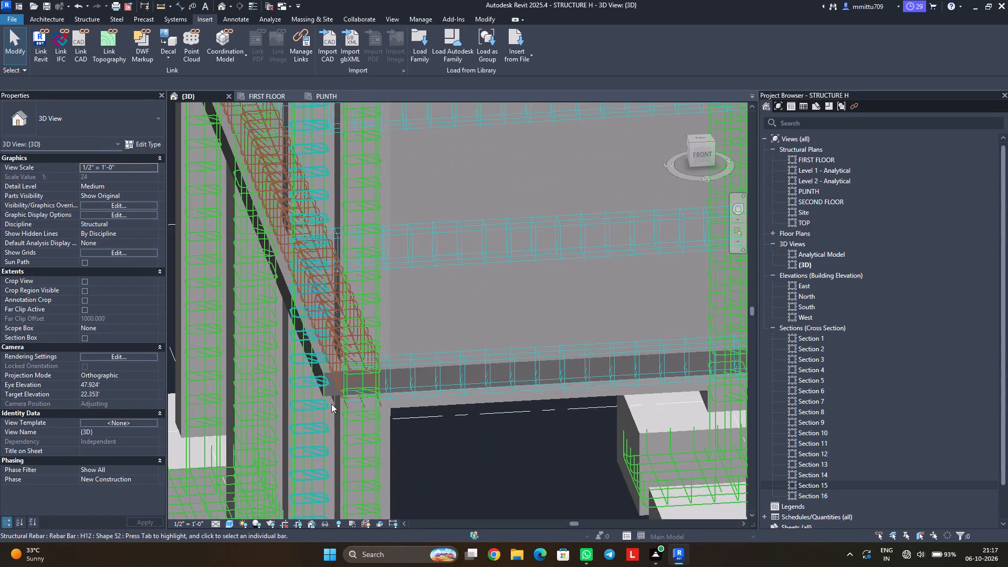
middle_click_drag(334, 405, 317, 337, "ctrl")
middle_click_drag(383, 366, 344, 331, "shift")
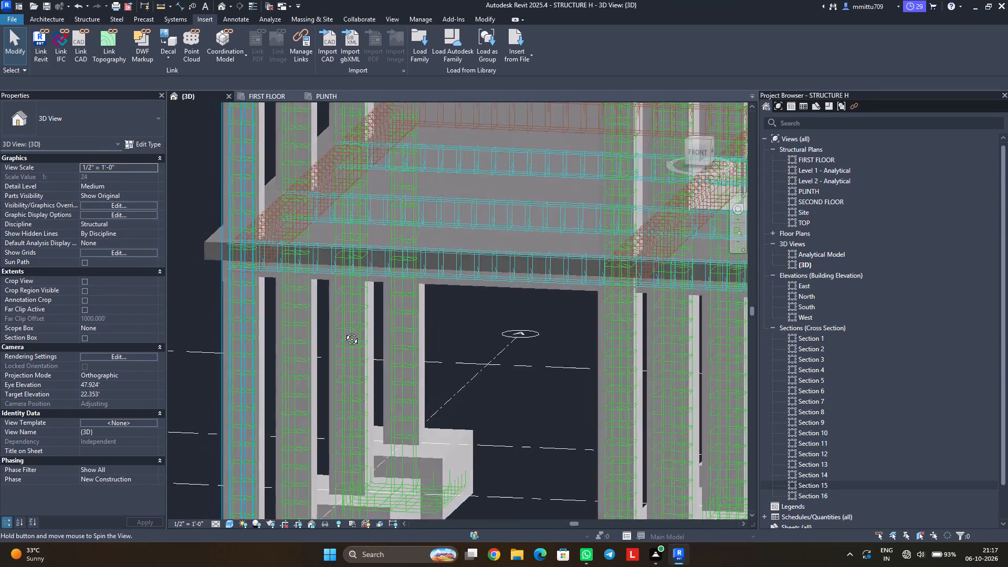
middle_click_drag(344, 331, 346, 330, "shift")
left_click(241, 248)
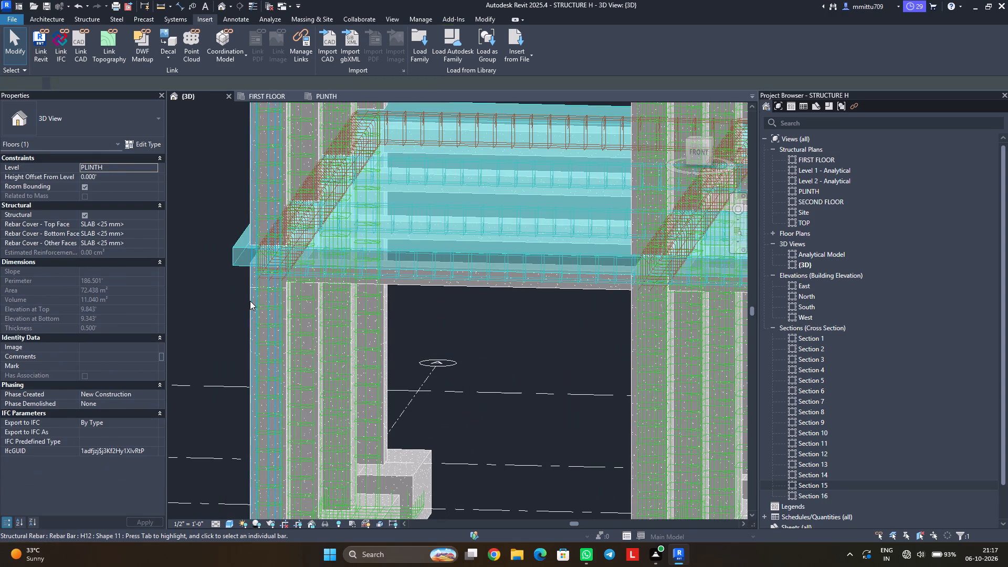
key("Delete")
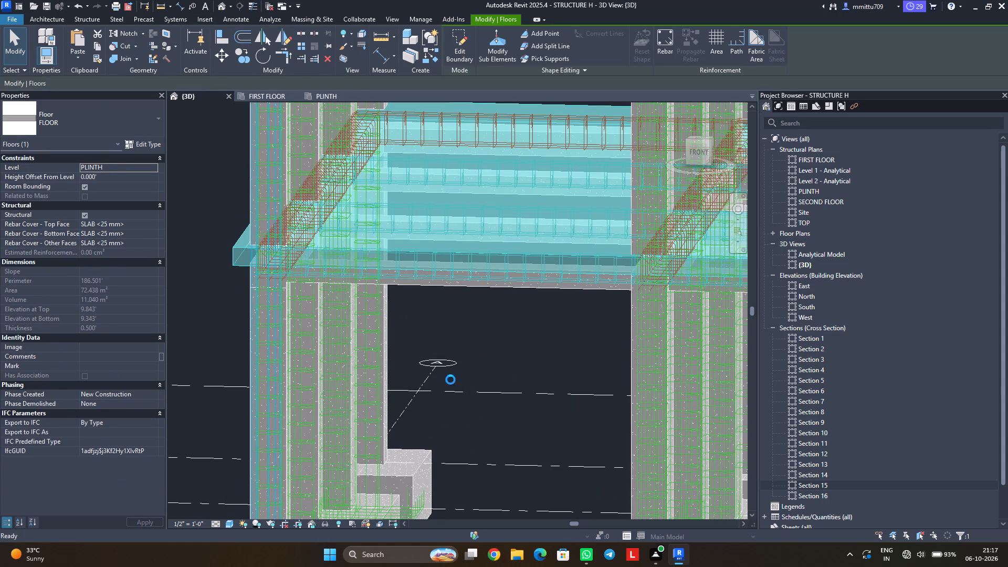
Delete the foundation slab at the FIRST FLOOR level in the 3D view.
scroll(466, 396, "down", 2)
scroll(466, 396, "up", 1)
scroll(466, 396, "down", 1)
scroll(466, 396, "up", 1)
scroll(466, 396, "down", 1)
scroll(466, 396, "up", 2)
scroll(466, 396, "down", 5)
scroll(466, 396, "up", 1)
scroll(466, 396, "down", 1)
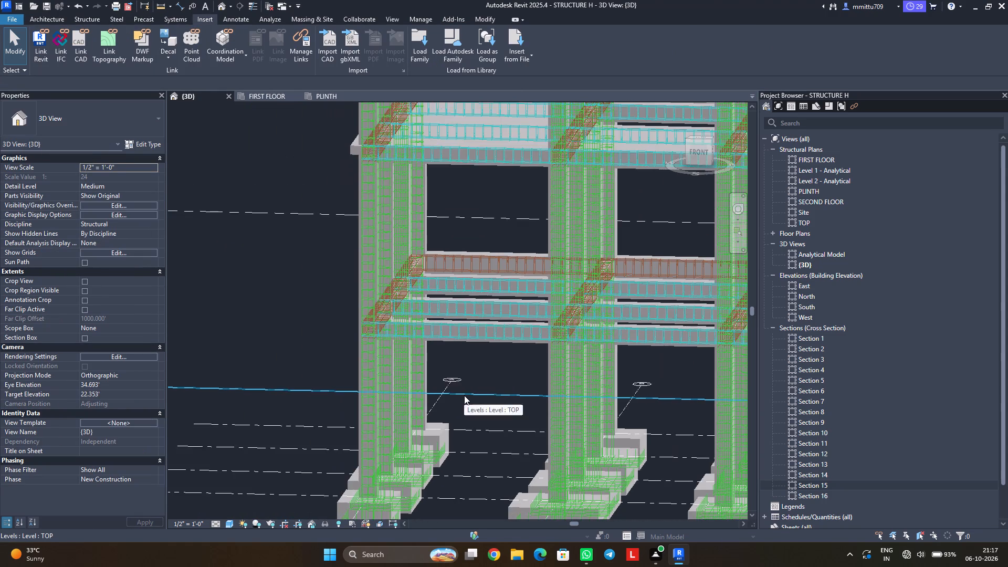
scroll(464, 395, "down", 1)
scroll(464, 395, "up", 1)
scroll(464, 395, "down", 1)
scroll(464, 395, "up", 1)
scroll(464, 395, "down", 2)
middle_click_drag(447, 329, 484, 451)
scroll(447, 329, "up", 1)
middle_click_drag(455, 424, 463, 442)
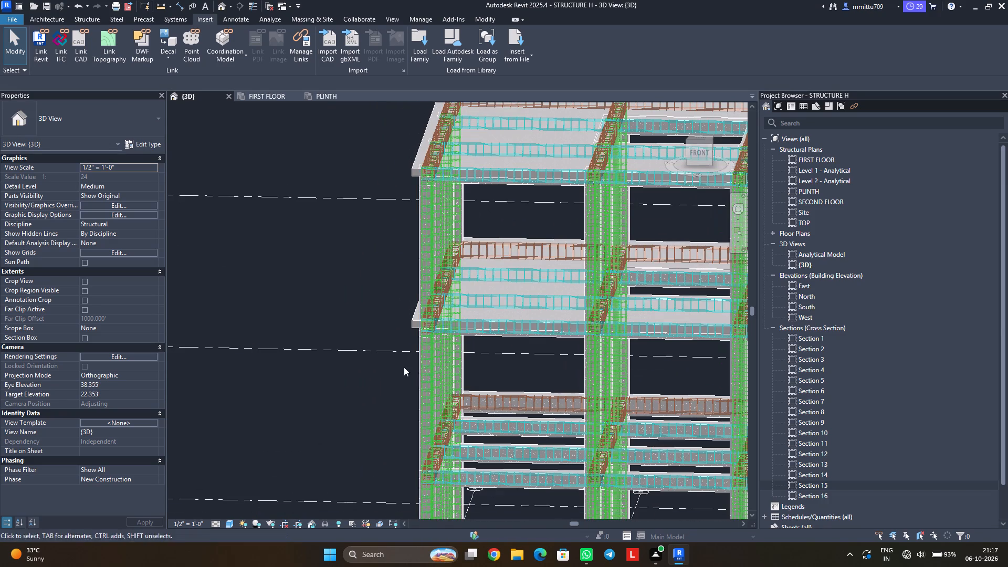
left_click(413, 323)
key("Delete")
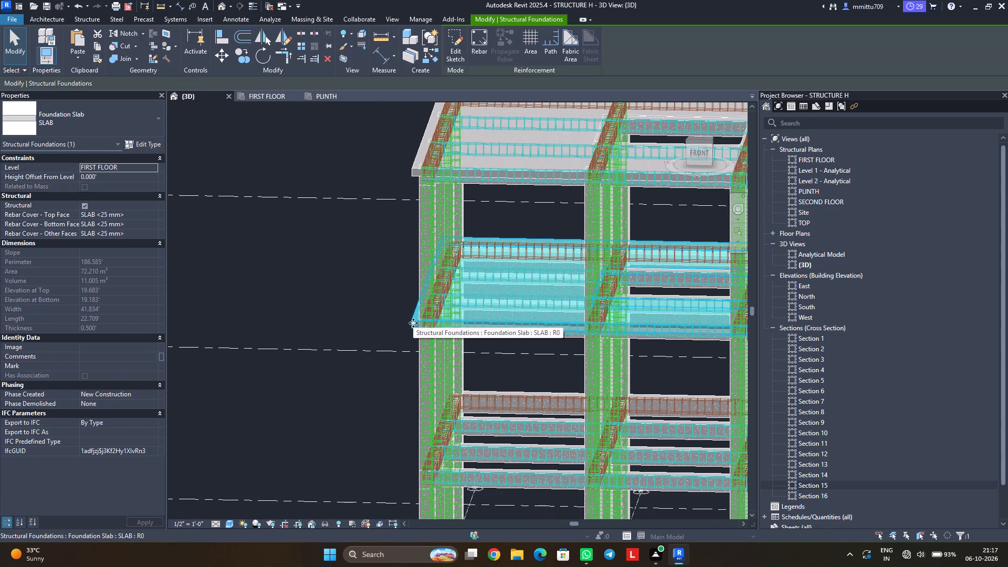
Delete the foundation slab at the SECOND FLOOR level in the 3D view.
left_click(410, 167)
key("Delete")
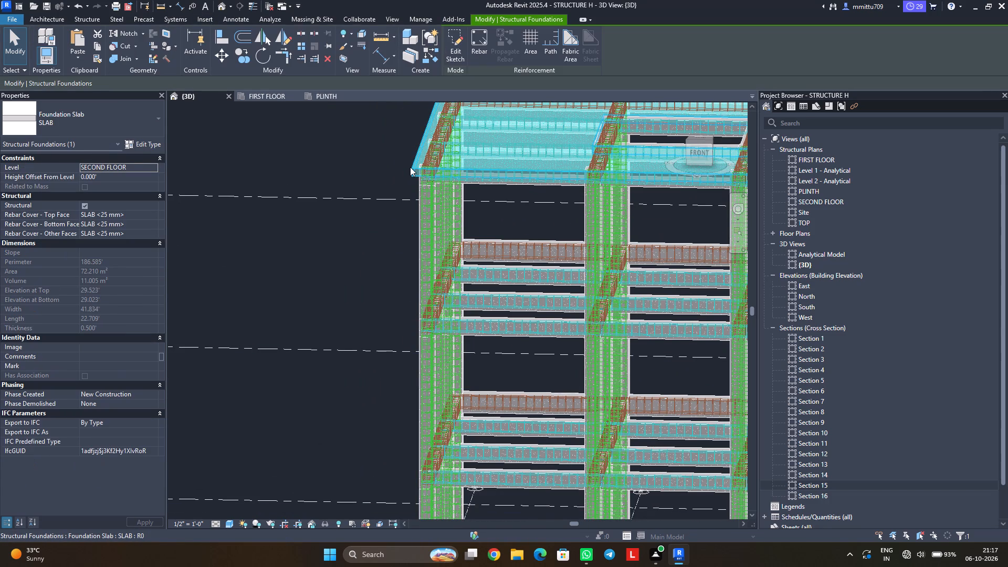
scroll(413, 167, "up", 2)
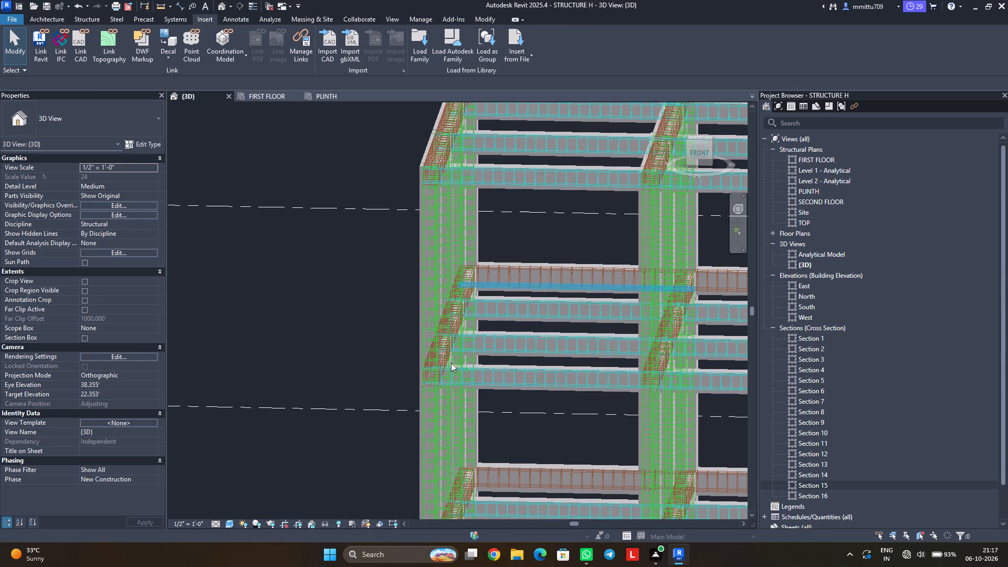
middle_click_drag(488, 372, 477, 366)
In the PLINTH plan, create a rectangular structural floor about 10.5 by 22 feet between grids A and B, spanning grids 1 to 4.
double_click(325, 97)
scroll(401, 333, "down", 1)
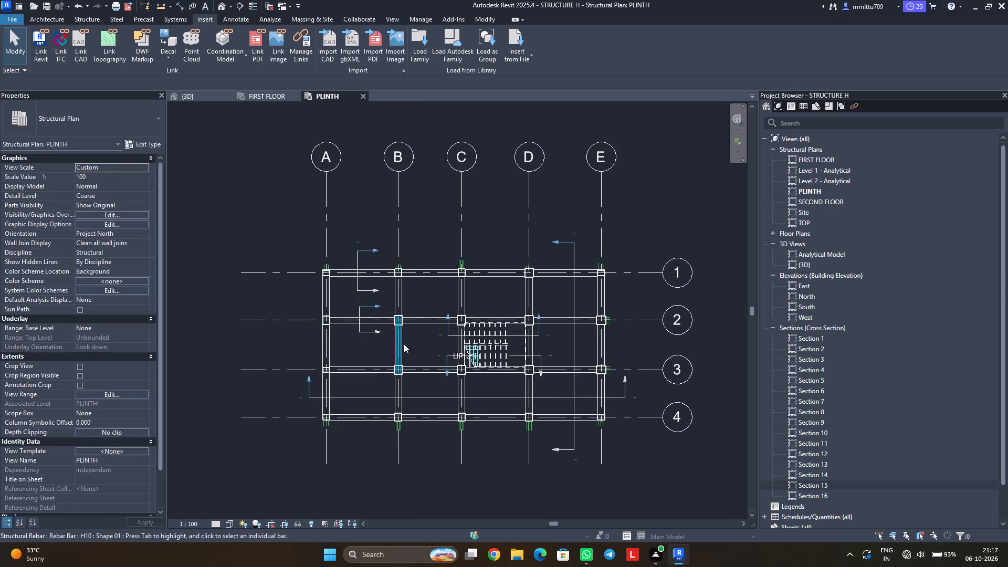
scroll(416, 380, "down", 1)
scroll(417, 383, "up", 1)
scroll(417, 384, "down", 1)
scroll(417, 384, "up", 4)
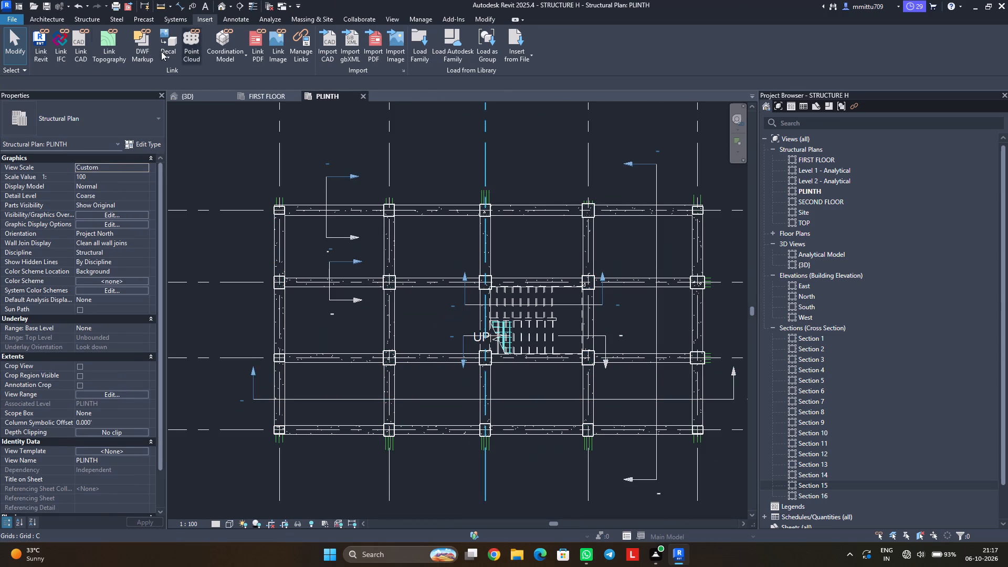
left_click(82, 17)
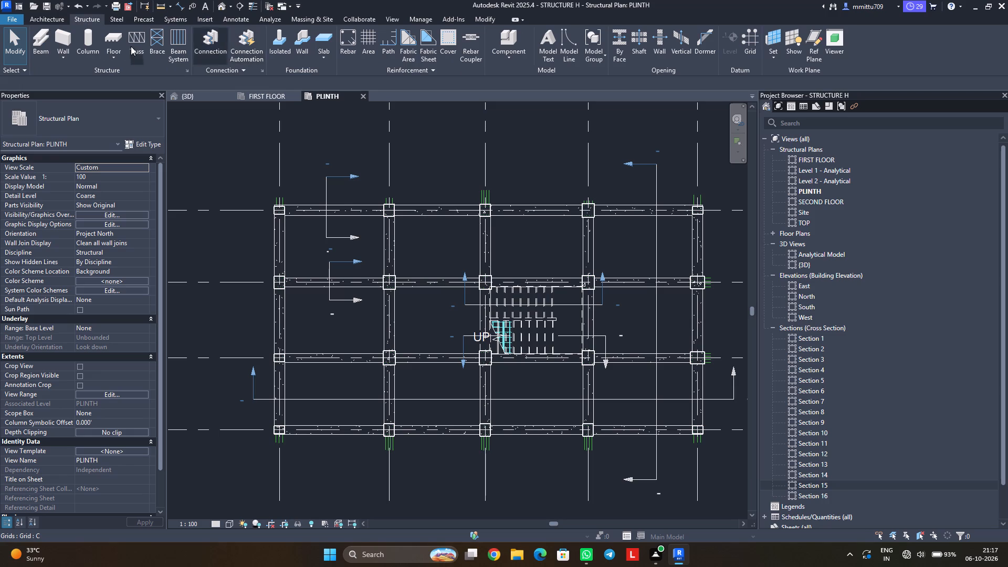
left_click(107, 39)
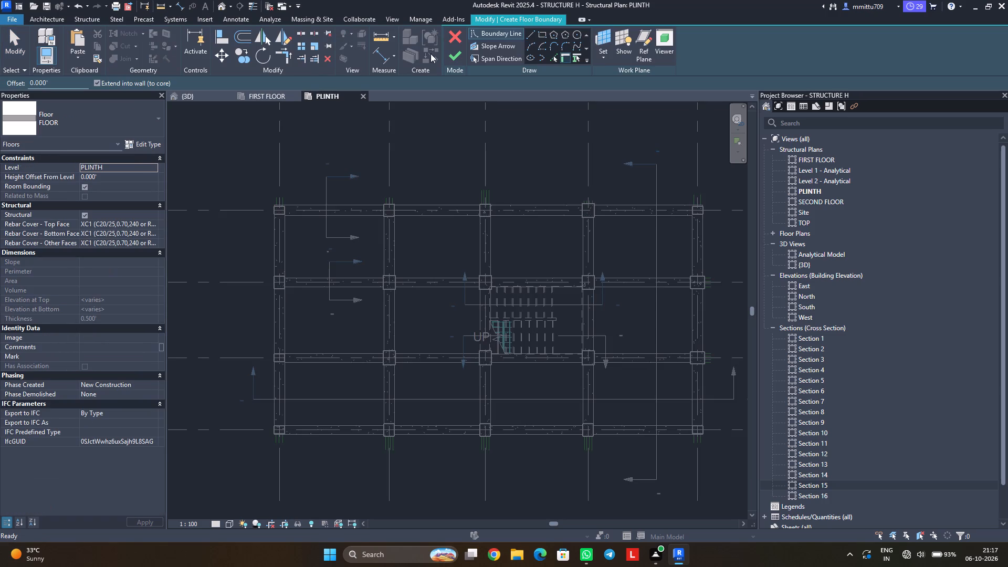
left_click(454, 37)
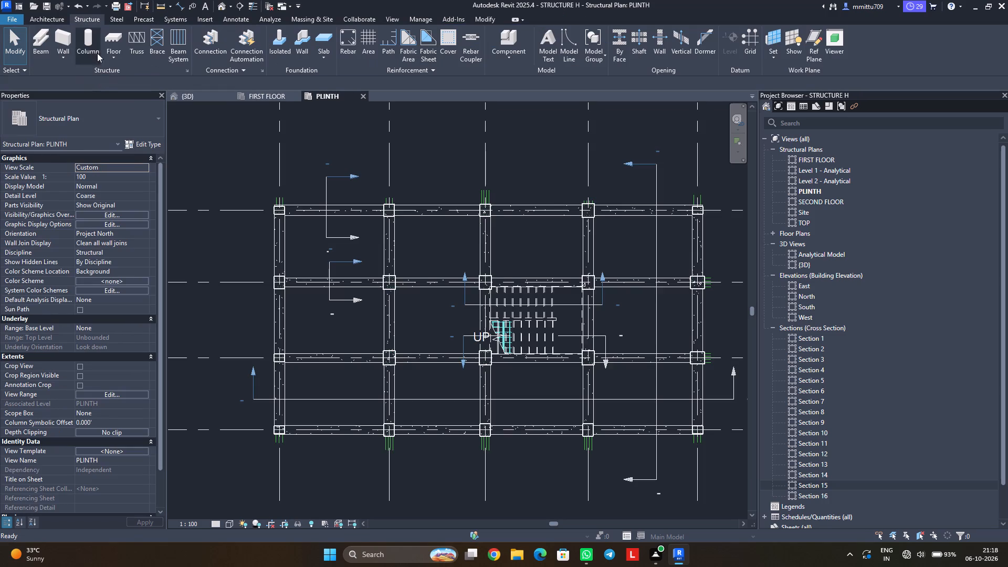
left_click(108, 56)
left_click(141, 71)
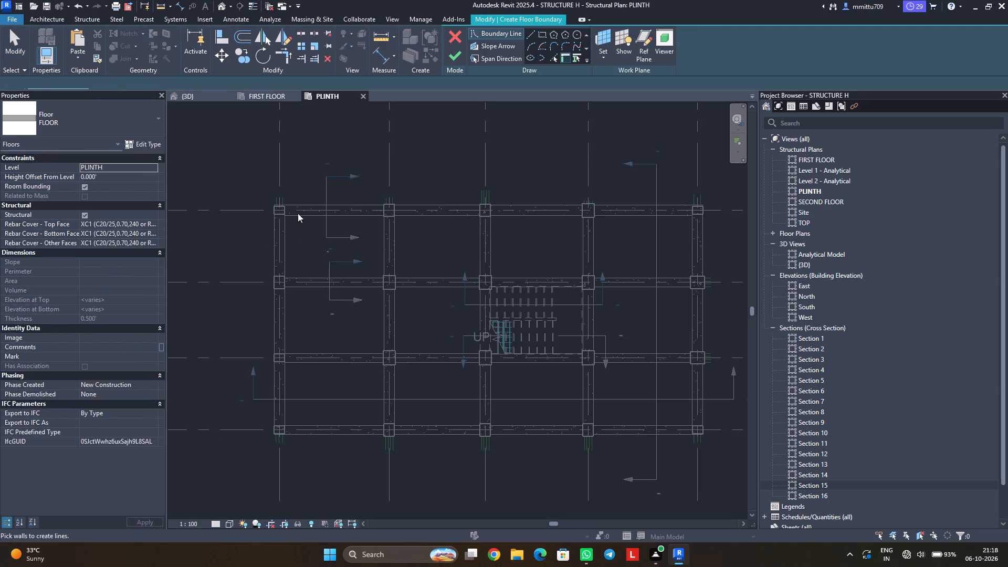
left_click(546, 32)
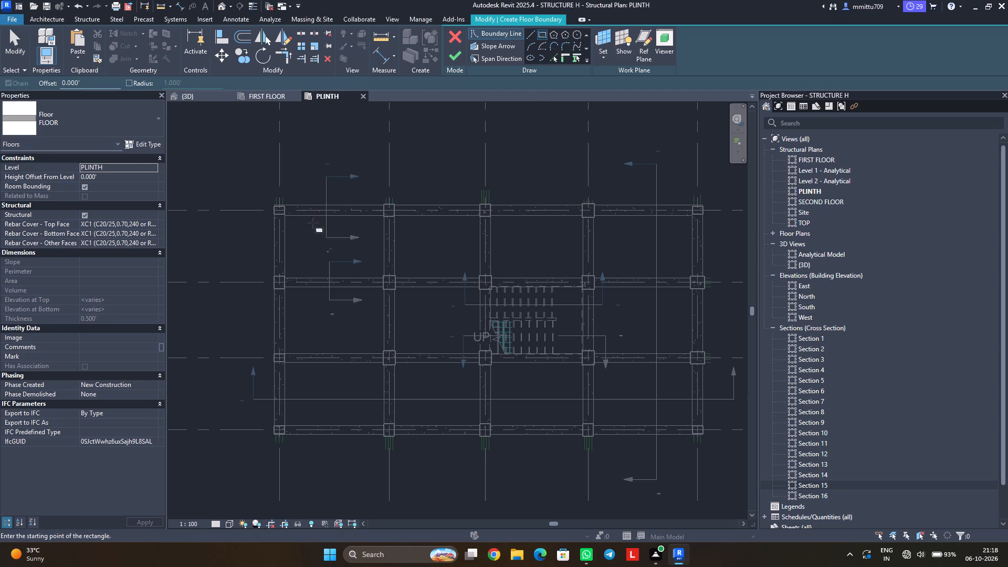
scroll(272, 205, "down", 2)
scroll(272, 205, "up", 2)
scroll(272, 205, "down", 2)
scroll(272, 205, "up", 5)
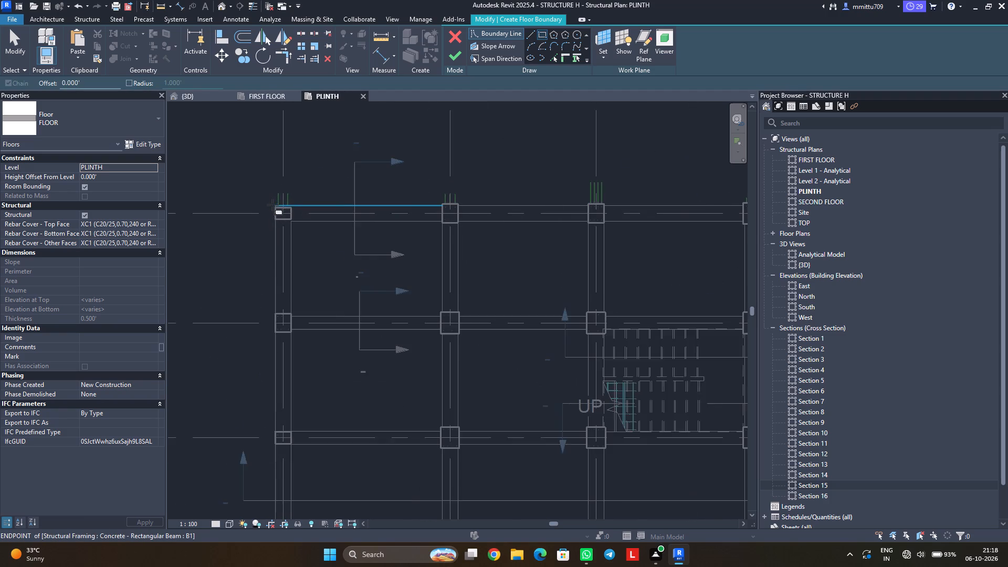
scroll(272, 205, "up", 8)
scroll(272, 205, "down", 1)
scroll(272, 205, "up", 1)
scroll(272, 205, "down", 1)
scroll(272, 205, "up", 1)
scroll(272, 205, "down", 1)
scroll(272, 205, "up", 1)
scroll(272, 205, "down", 1)
scroll(272, 205, "up", 4)
scroll(272, 205, "down", 1)
scroll(272, 205, "up", 1)
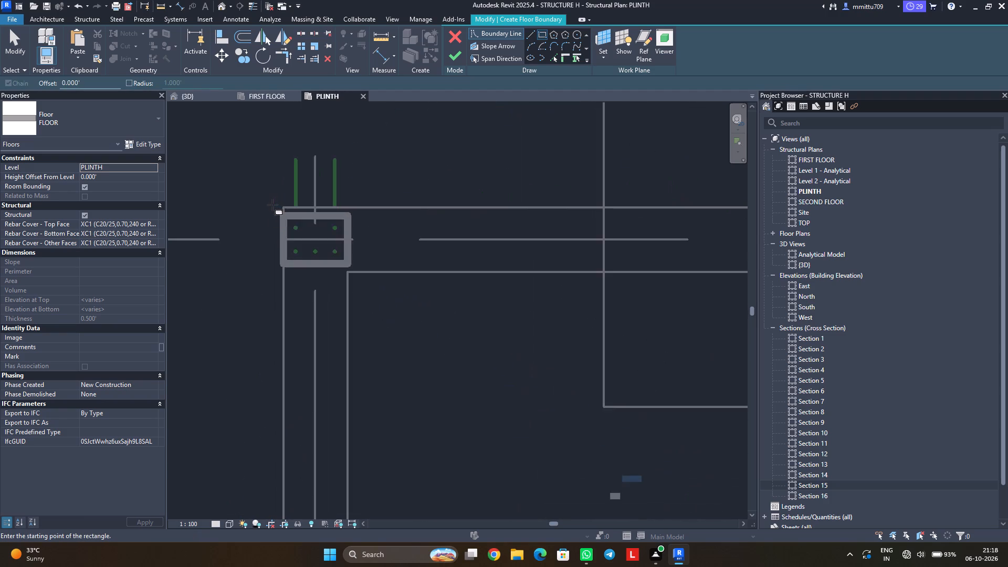
scroll(272, 205, "up", 1)
scroll(272, 205, "down", 2)
scroll(272, 205, "up", 1)
left_click(283, 205)
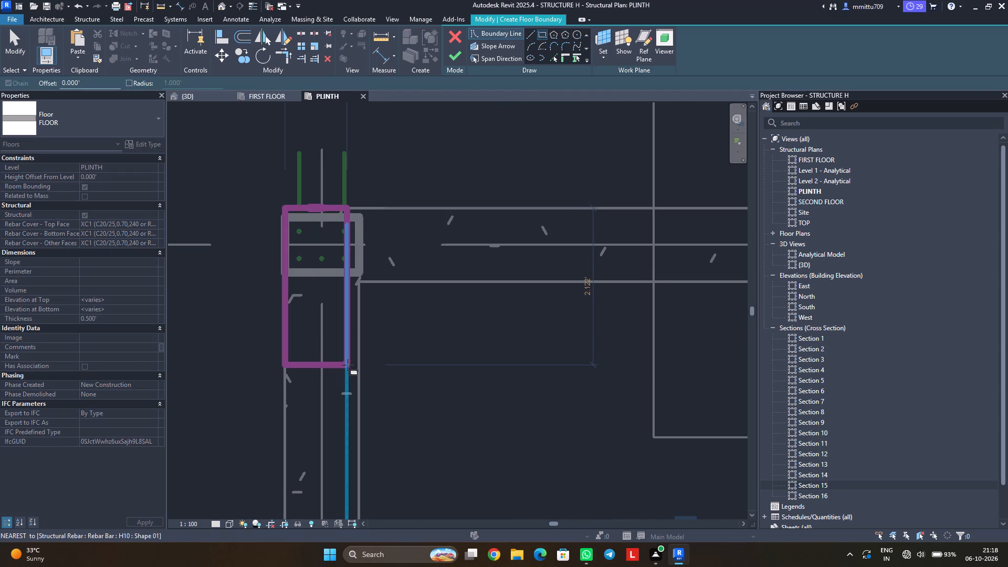
scroll(351, 368, "up", 2)
scroll(351, 368, "down", 16)
middle_click_drag(396, 406, 371, 312)
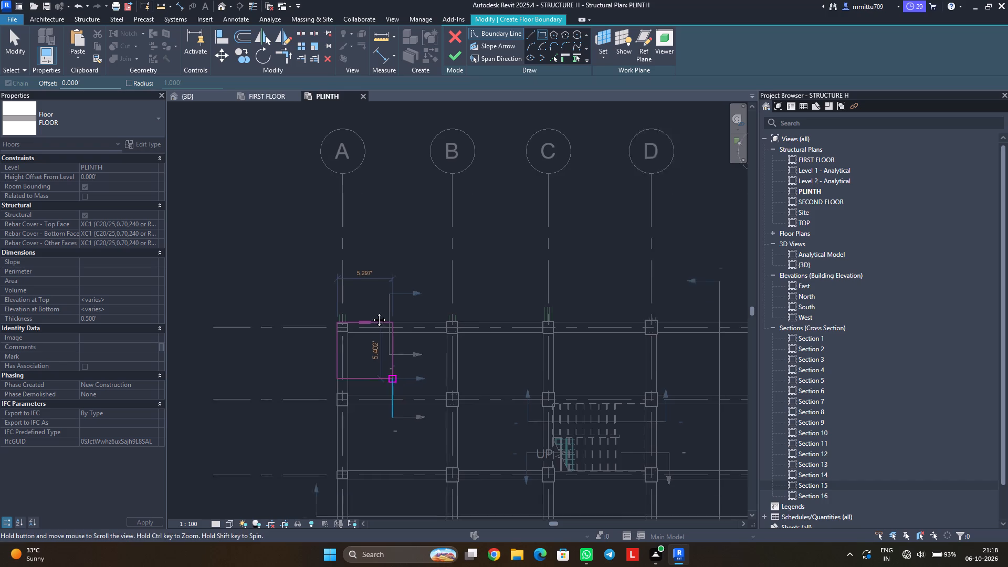
middle_click_drag(371, 312, 355, 264)
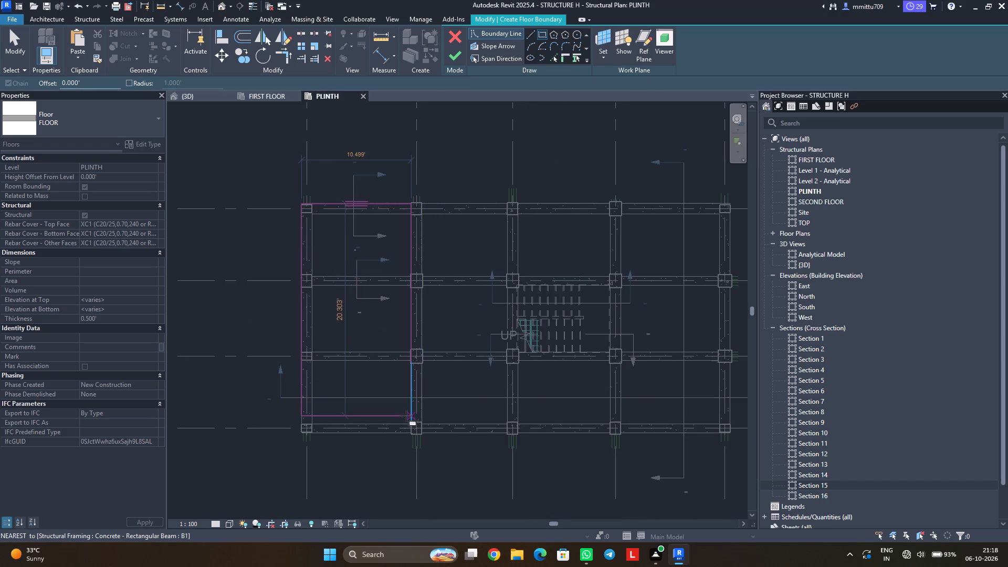
scroll(406, 416, "up", 6)
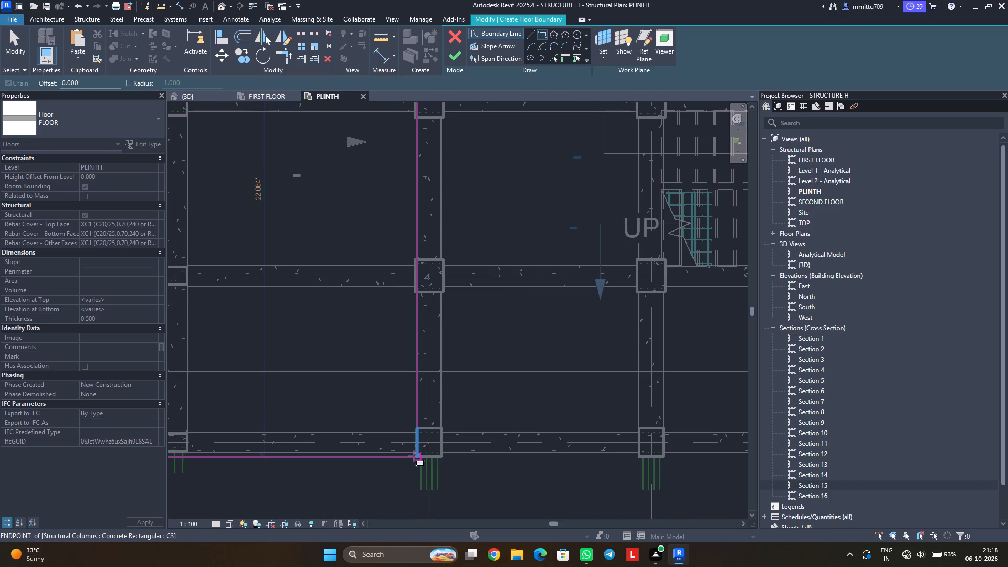
scroll(414, 456, "up", 6)
middle_click_drag(414, 456, 445, 409)
middle_click_drag(445, 409, 530, 367)
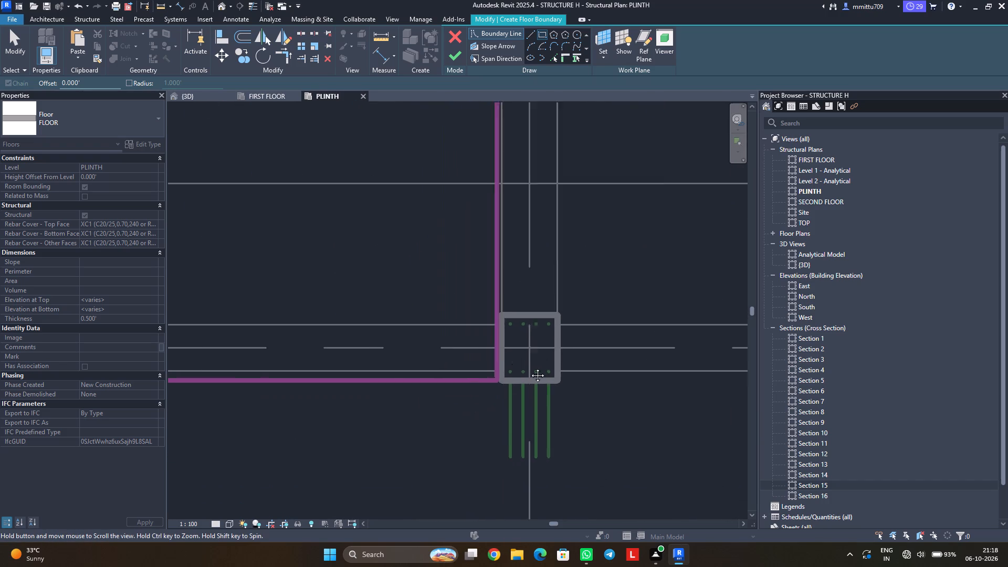
middle_click_drag(530, 367, 636, 349)
scroll(636, 349, "down", 4)
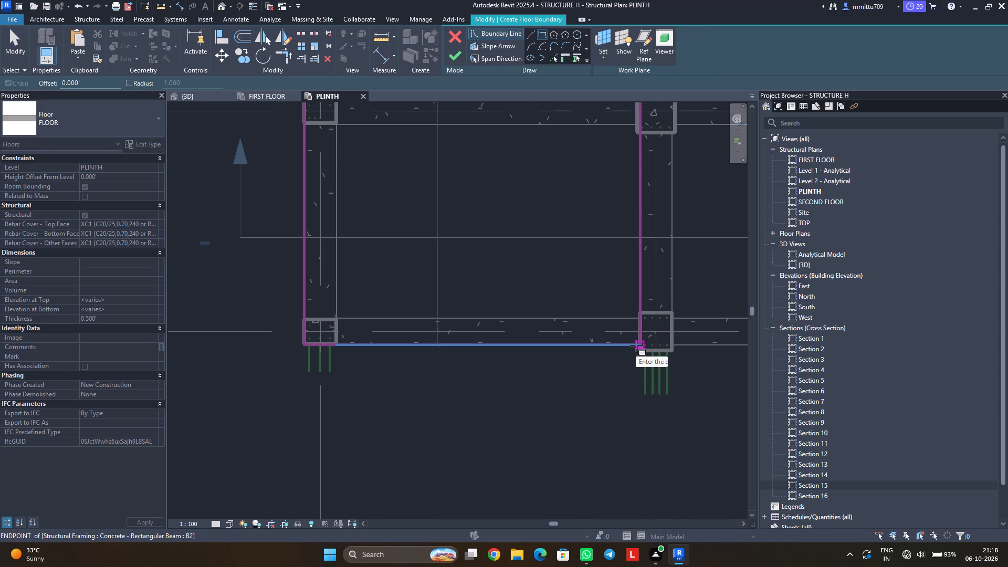
middle_click_drag(636, 345, 609, 368)
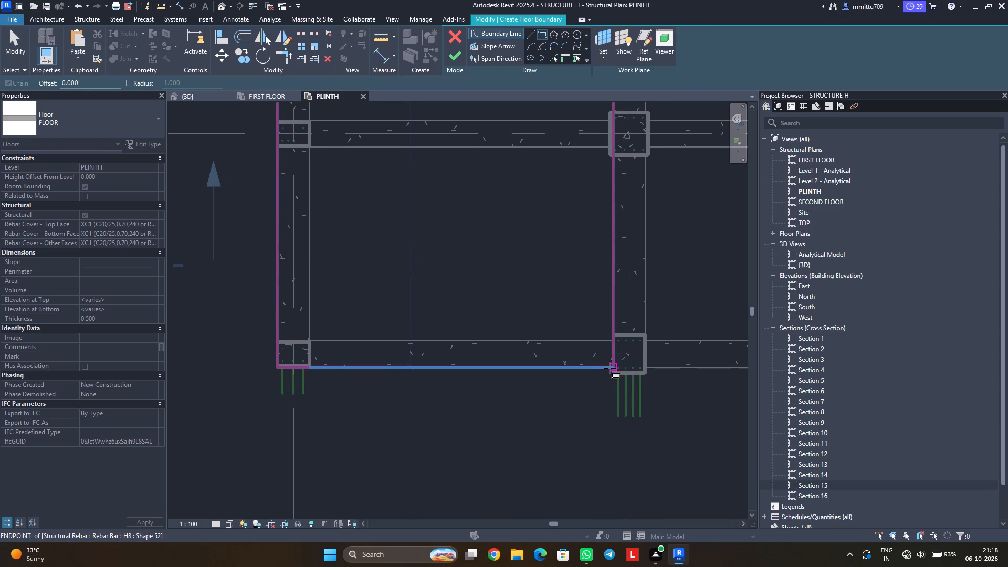
left_click(610, 368)
key("Escape")
key("Escape")
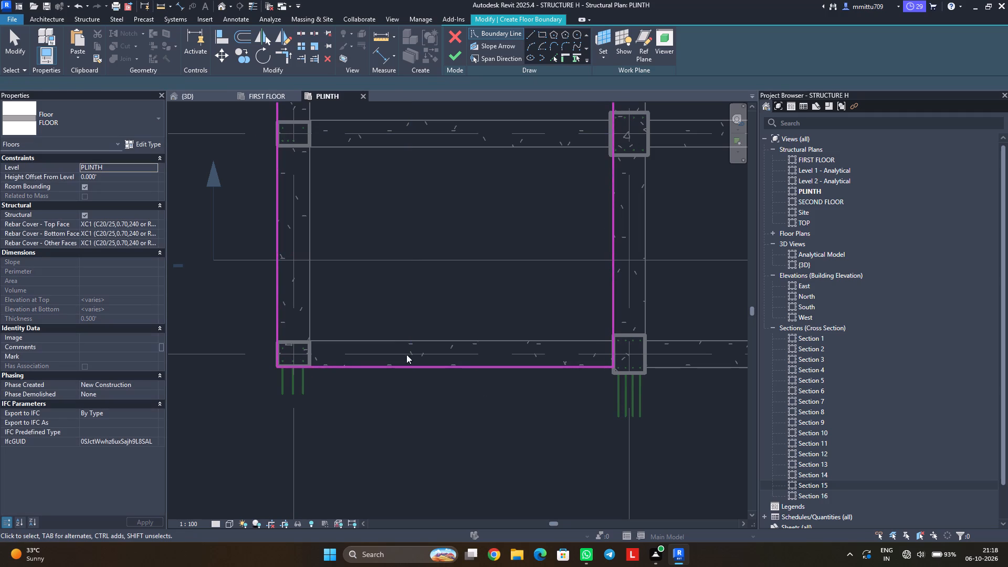
left_click(455, 57)
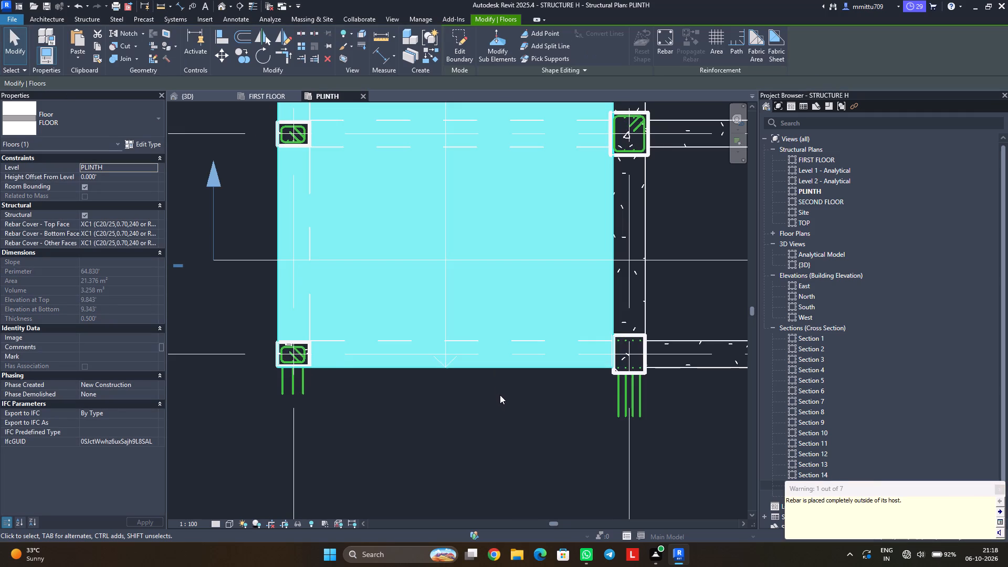
scroll(500, 396, "down", 3)
scroll(500, 397, "up", 2)
scroll(496, 398, "down", 1)
key("Escape")
key("Escape")
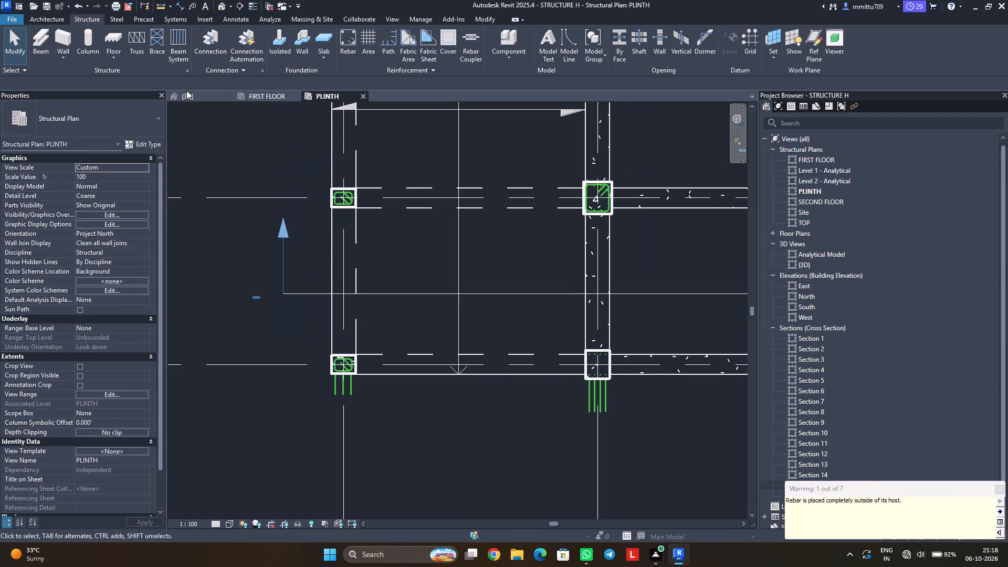
Examine the new floor panel at the PLINTH level in the 3D view.
left_click(186, 90)
left_click(204, 99)
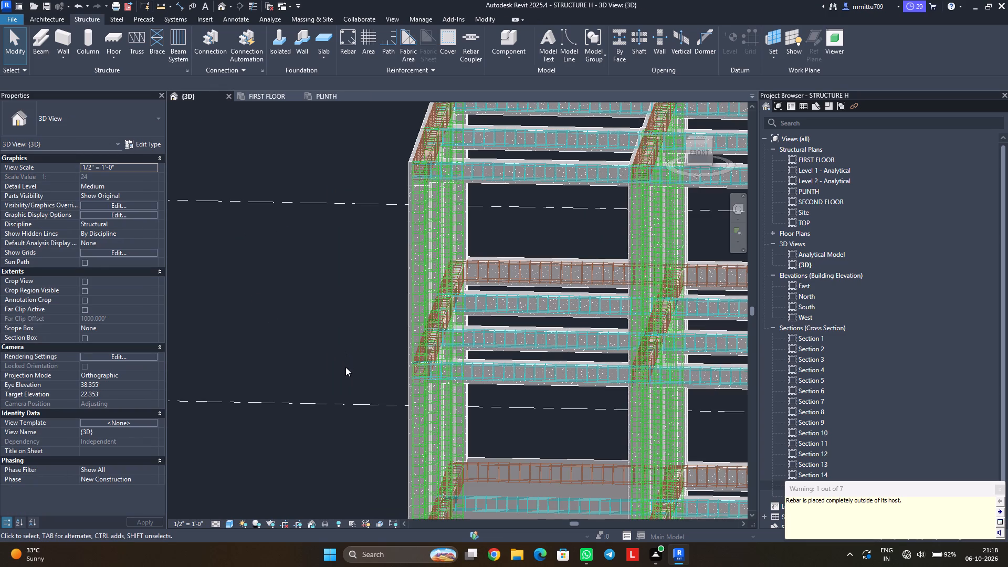
scroll(345, 367, "down", 1)
scroll(345, 367, "up", 1)
scroll(345, 367, "down", 6)
middle_click_drag(357, 393, 358, 409, "shift")
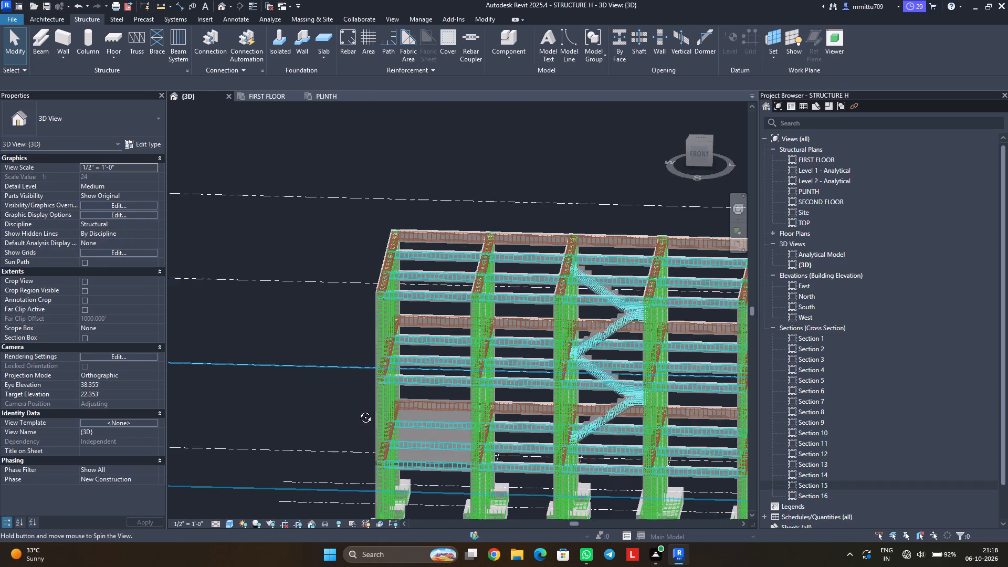
middle_click_drag(358, 409, 359, 417, "shift")
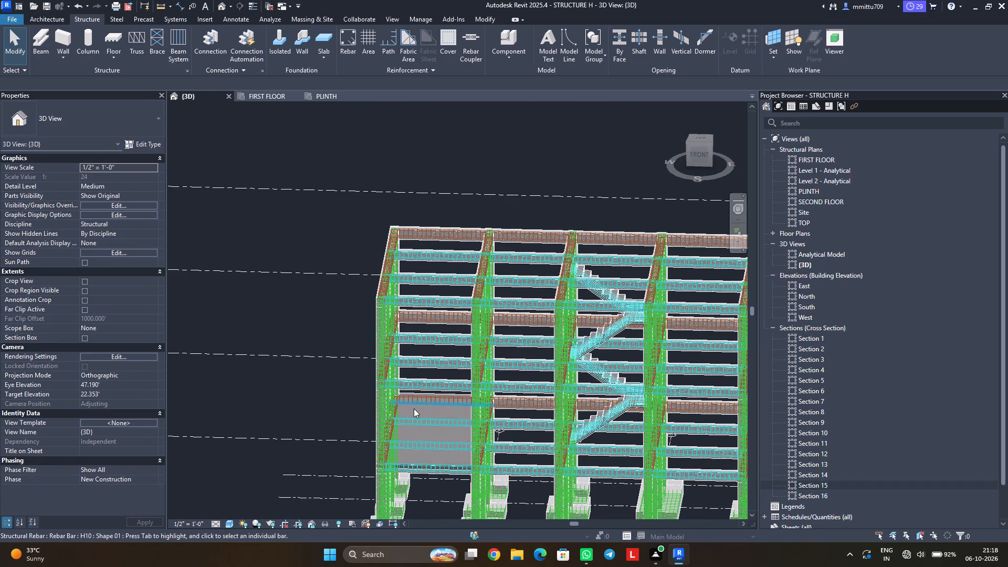
key("Tab")
key("Tab")
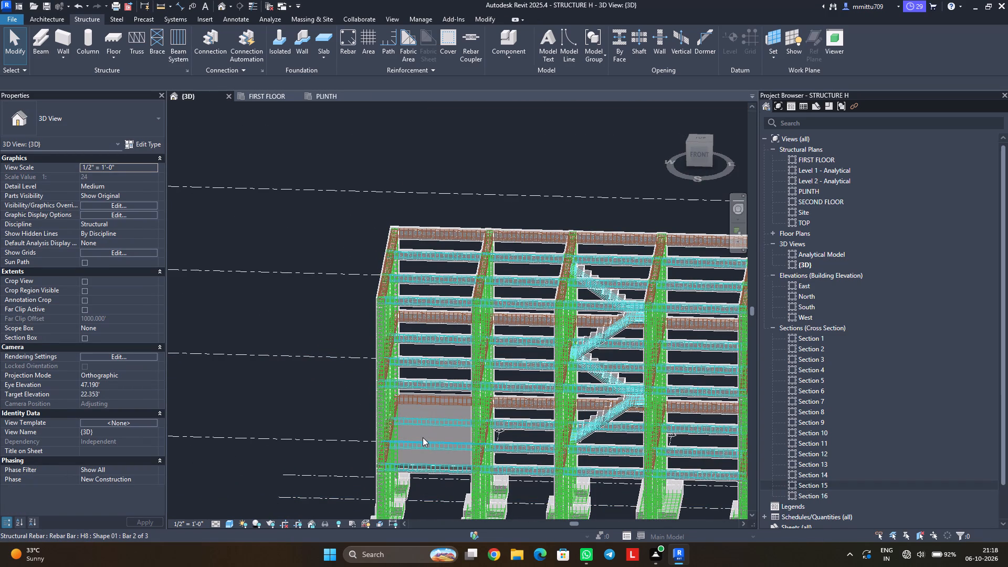
key("Tab")
key("Tab")
key("Tab")
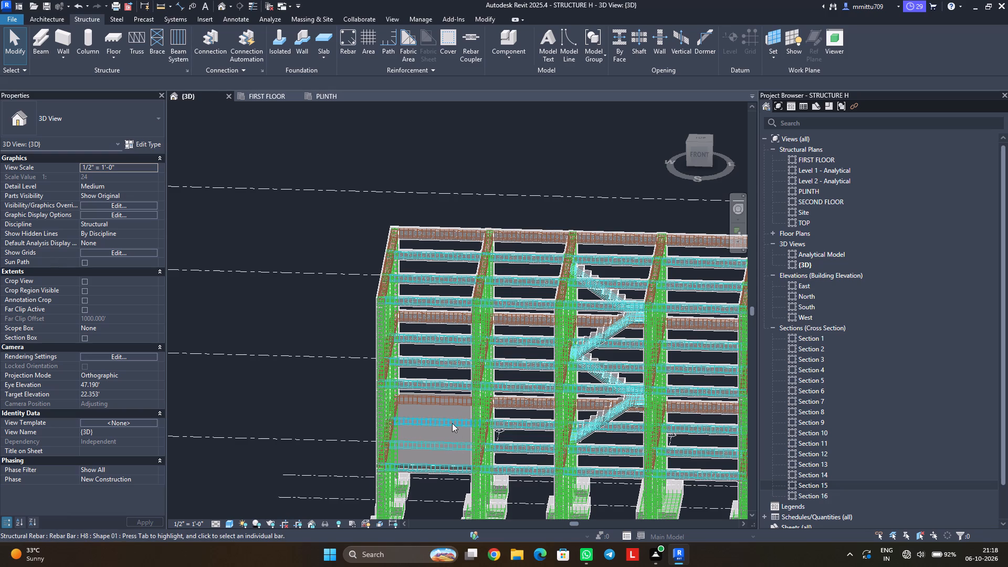
key("Tab")
key("Tab")
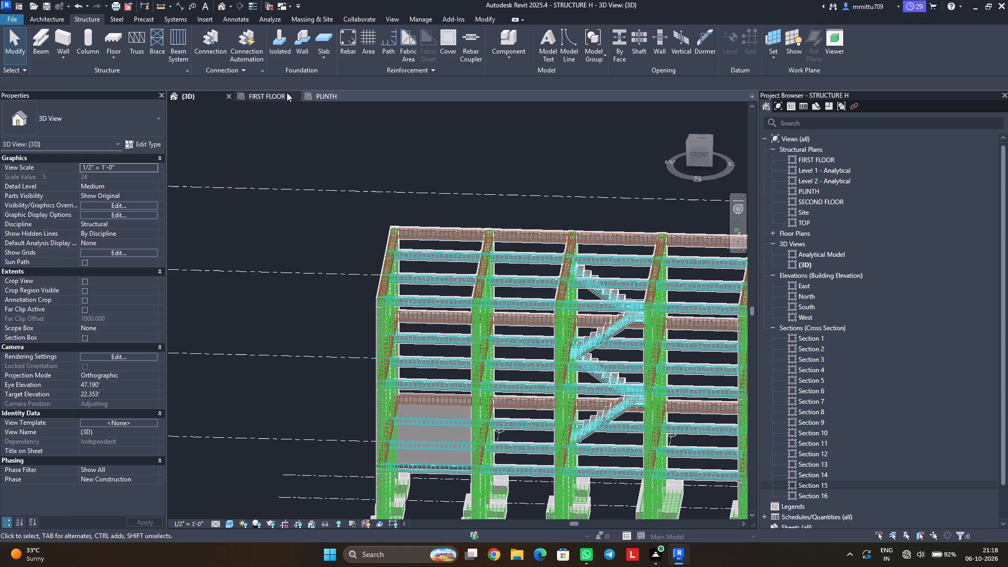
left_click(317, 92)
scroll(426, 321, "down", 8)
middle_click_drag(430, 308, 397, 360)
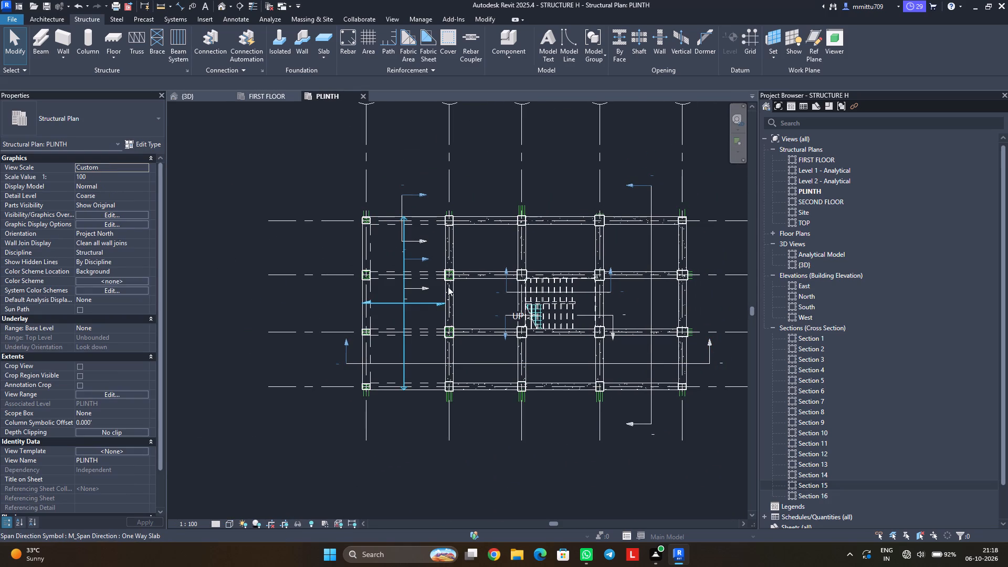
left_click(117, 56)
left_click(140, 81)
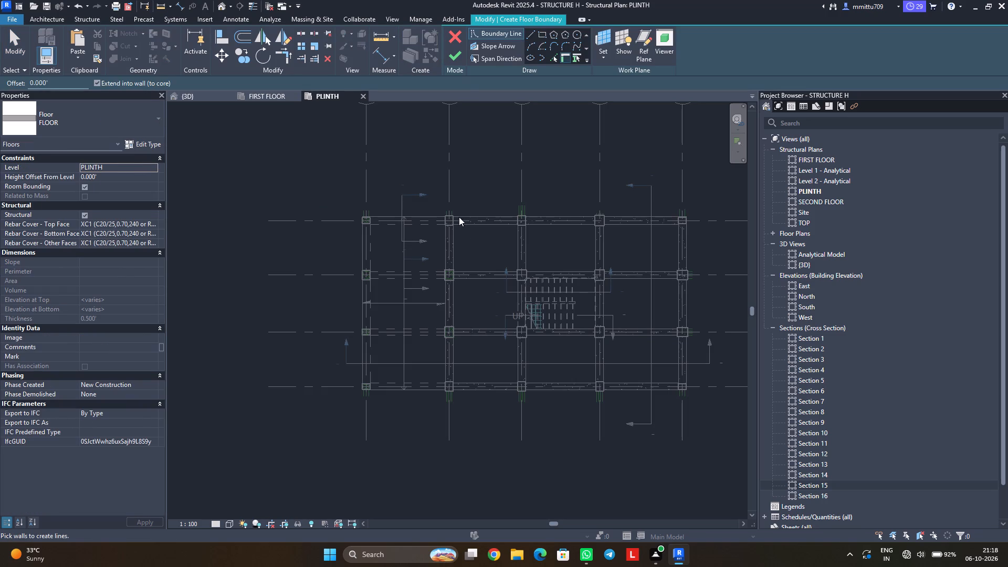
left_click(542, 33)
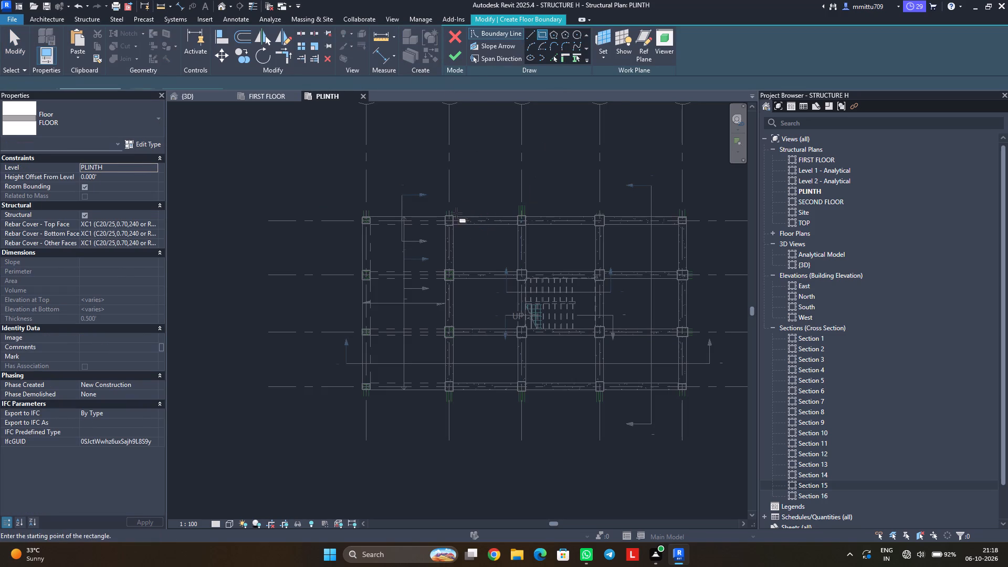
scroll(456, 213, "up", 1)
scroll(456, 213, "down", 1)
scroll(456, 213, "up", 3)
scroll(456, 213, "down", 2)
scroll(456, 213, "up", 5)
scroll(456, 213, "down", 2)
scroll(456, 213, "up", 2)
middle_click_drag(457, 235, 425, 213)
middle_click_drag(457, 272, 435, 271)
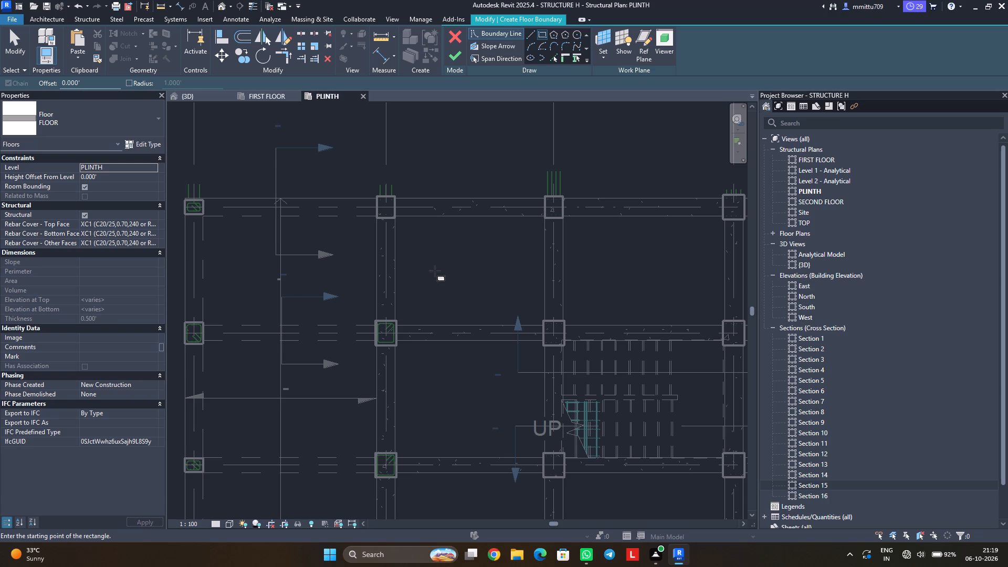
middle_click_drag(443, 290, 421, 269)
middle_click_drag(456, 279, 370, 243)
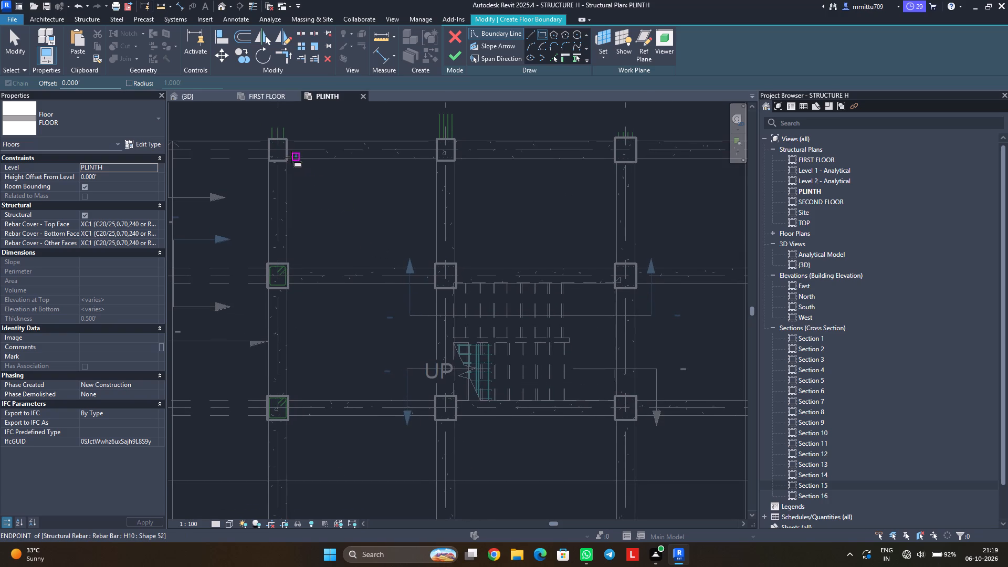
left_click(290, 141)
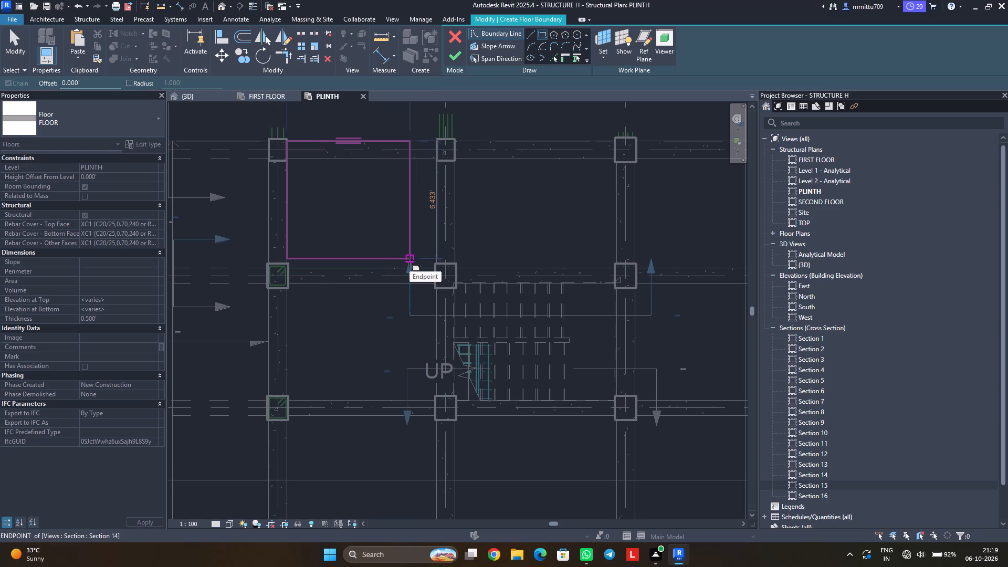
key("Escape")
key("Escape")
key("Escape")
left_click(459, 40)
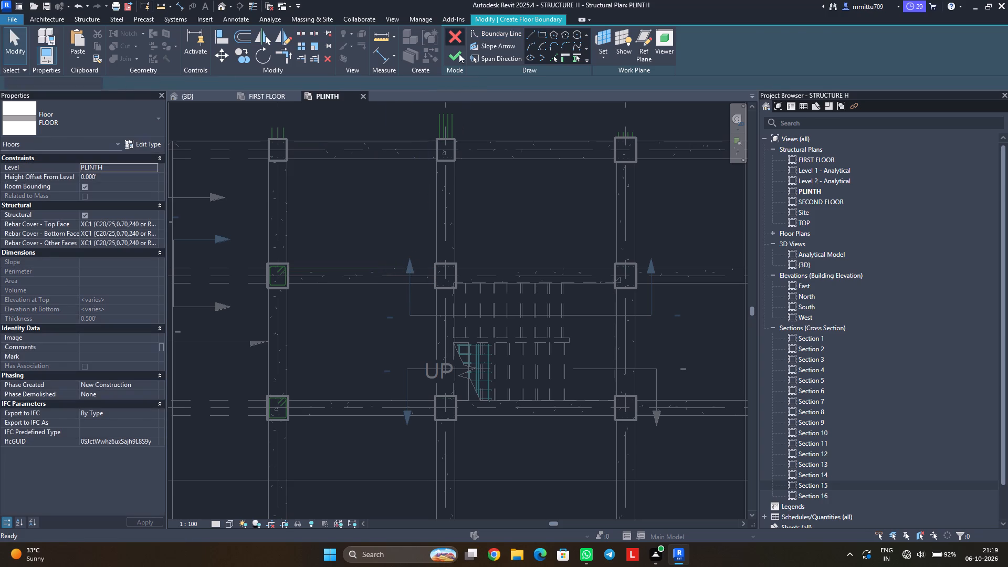
Inspect how the PLINTH floor panel meets the surrounding beams and columns in the 3D view, from above and below.
scroll(458, 255, "down", 2)
scroll(458, 255, "up", 1)
scroll(458, 255, "down", 2)
scroll(458, 255, "up", 2)
scroll(455, 309, "down", 1)
left_click(208, 98)
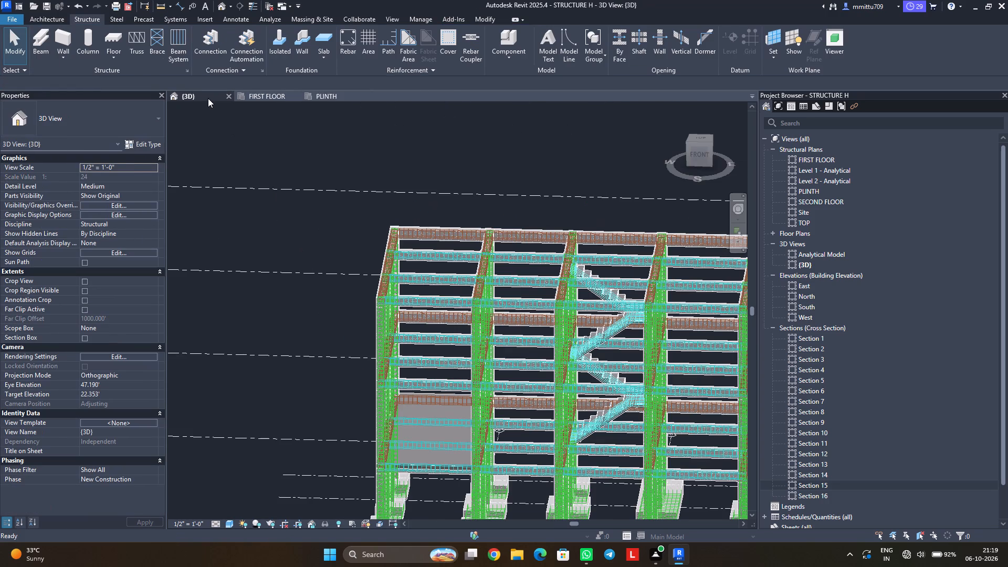
middle_click_drag(331, 348, 374, 360, "shift")
scroll(342, 361, "down", 1, "shift")
scroll(487, 473, "up", 1)
scroll(487, 471, "down", 1)
scroll(487, 470, "up", 2)
scroll(487, 468, "down", 1)
scroll(487, 468, "up", 3)
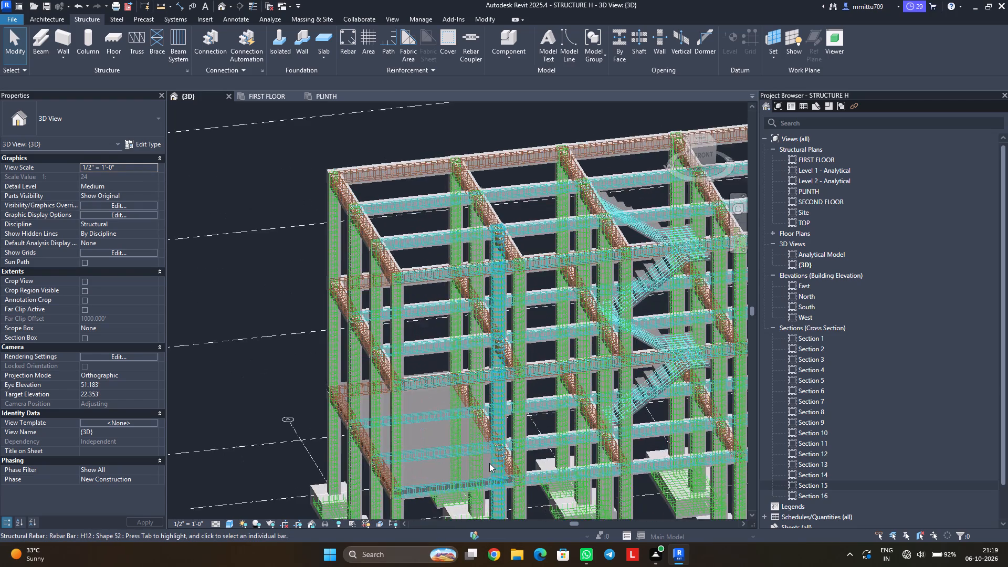
scroll(489, 463, "up", 1)
scroll(492, 461, "down", 1)
scroll(492, 461, "up", 1)
scroll(492, 461, "down", 1)
scroll(492, 461, "up", 8)
middle_click_drag(500, 461, 386, 310)
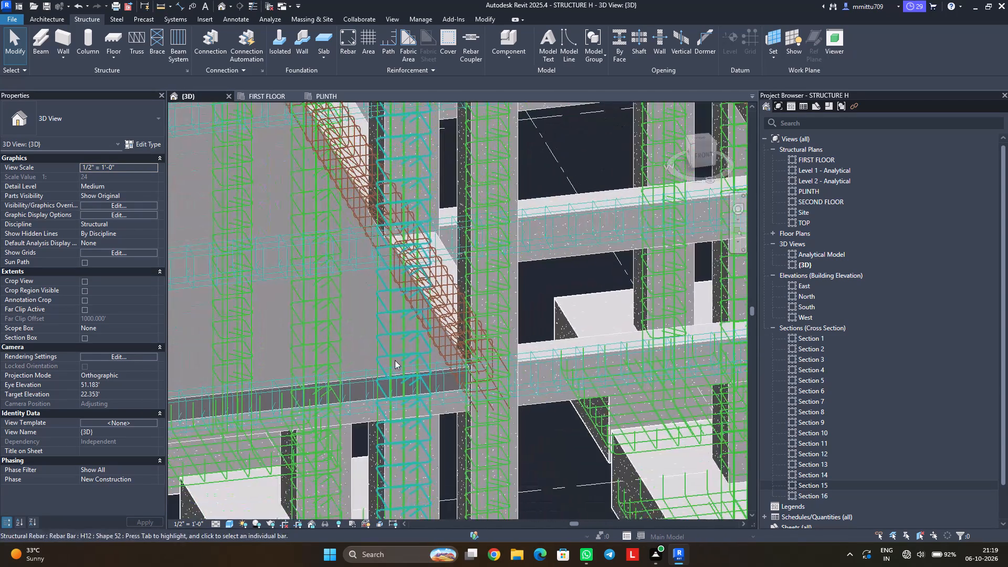
middle_click_drag(395, 363, 332, 342, "shift")
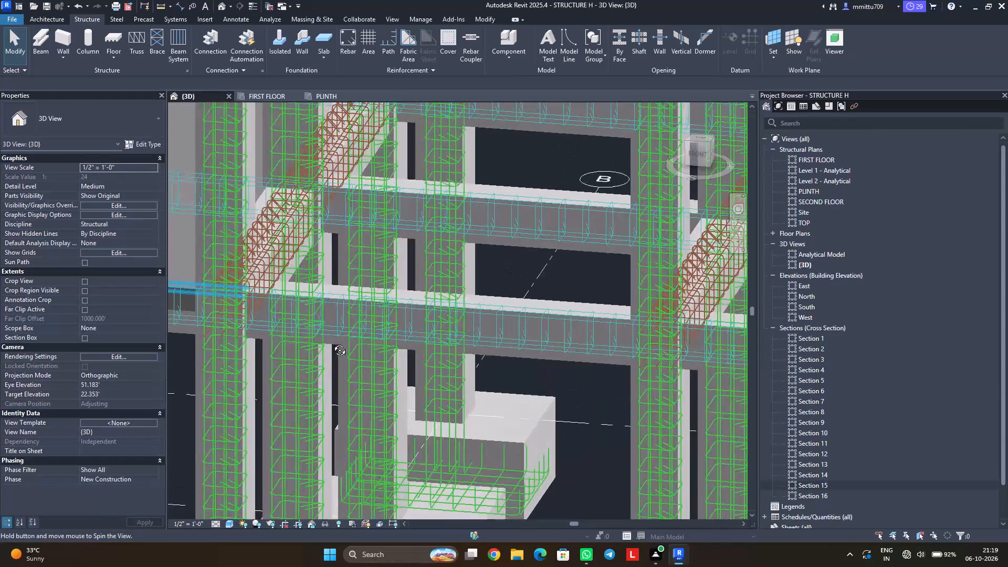
middle_click_drag(332, 342, 415, 280, "shift")
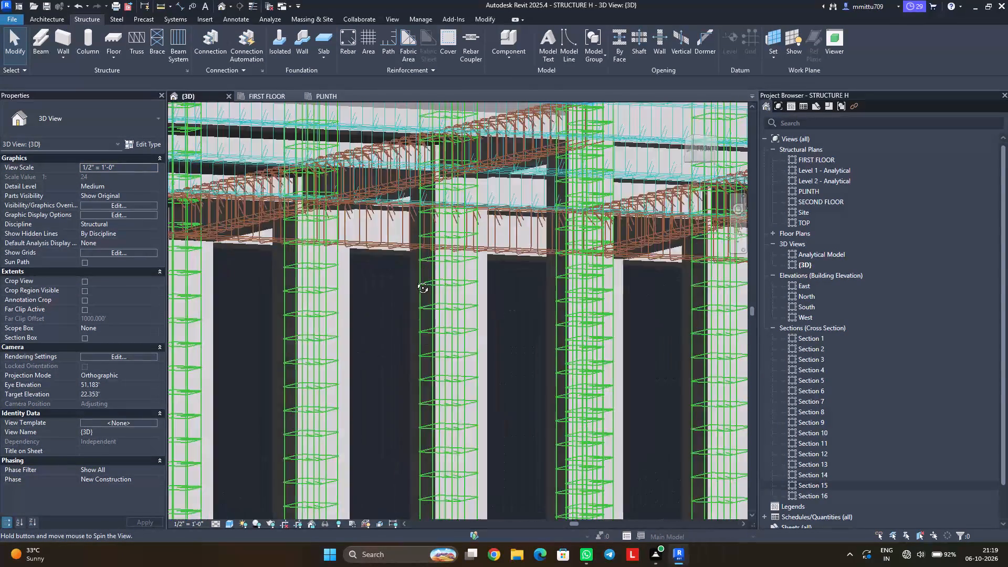
middle_click_drag(415, 280, 406, 316, "shift")
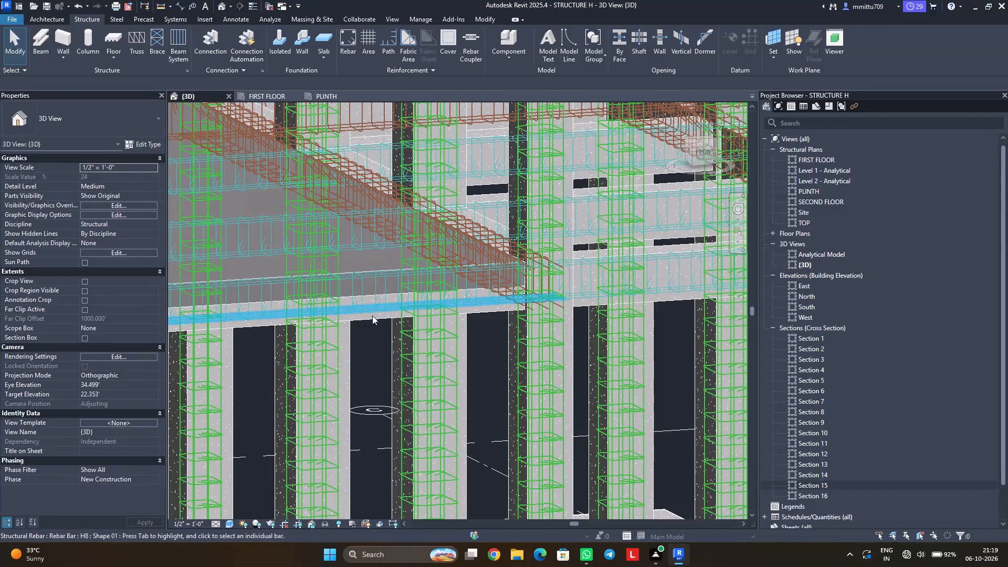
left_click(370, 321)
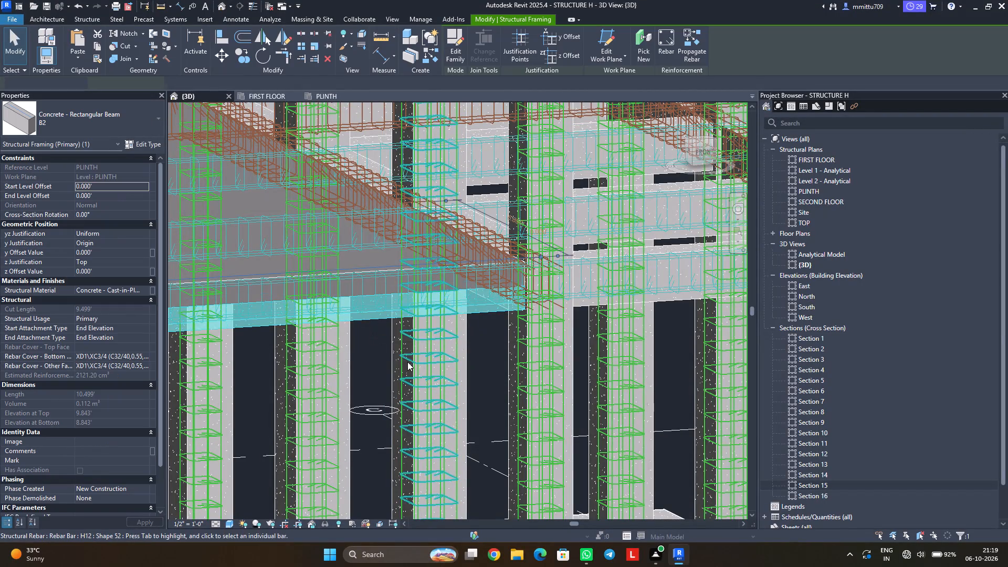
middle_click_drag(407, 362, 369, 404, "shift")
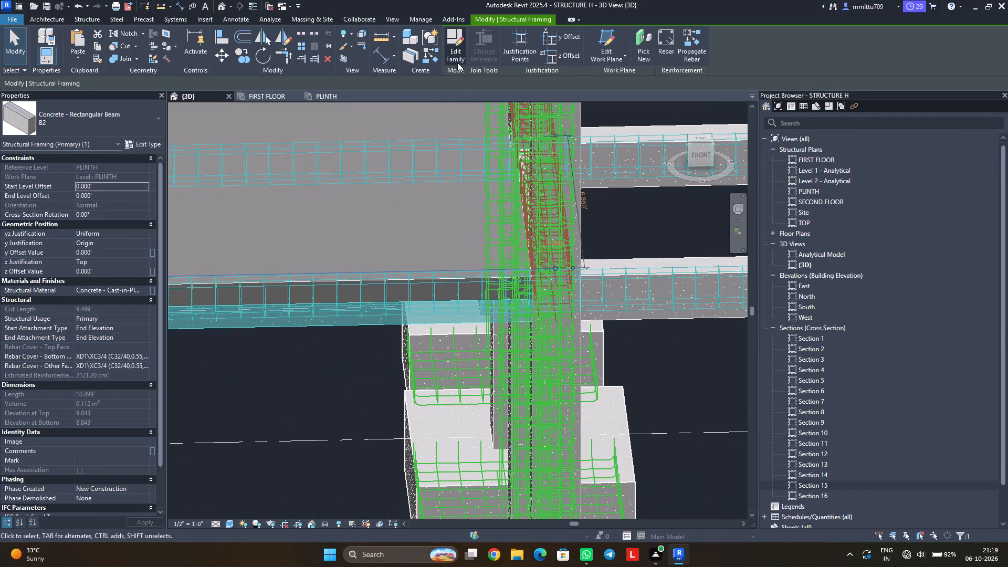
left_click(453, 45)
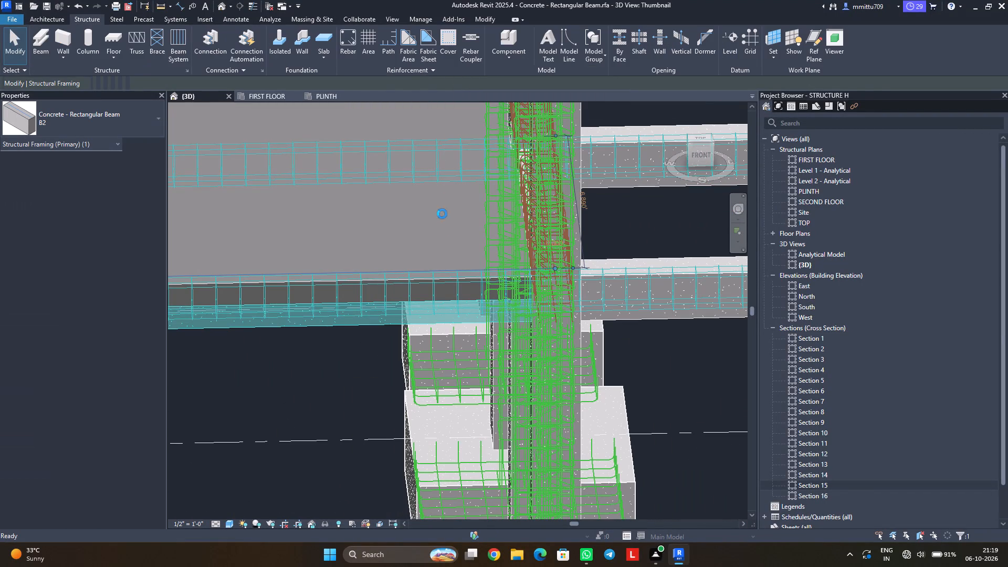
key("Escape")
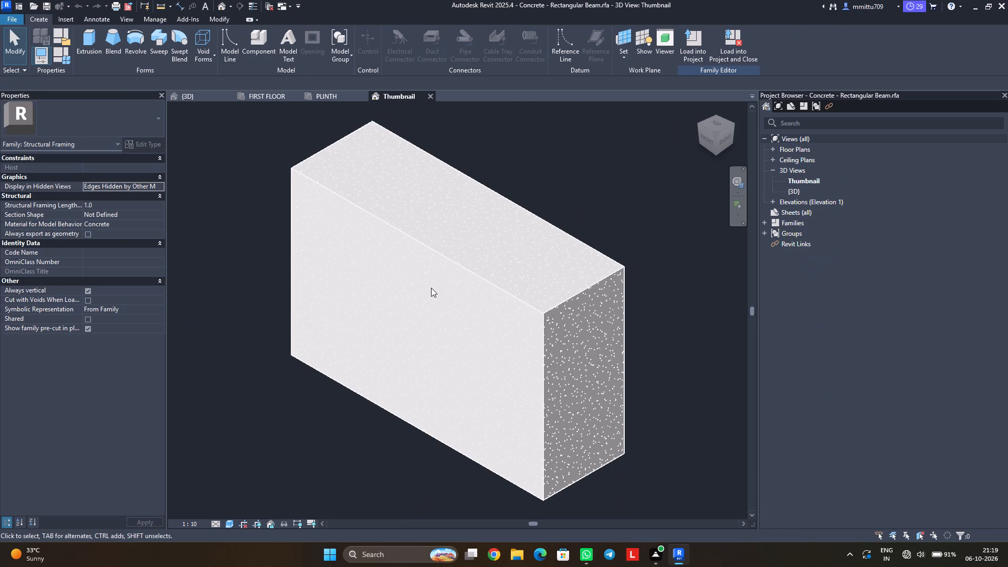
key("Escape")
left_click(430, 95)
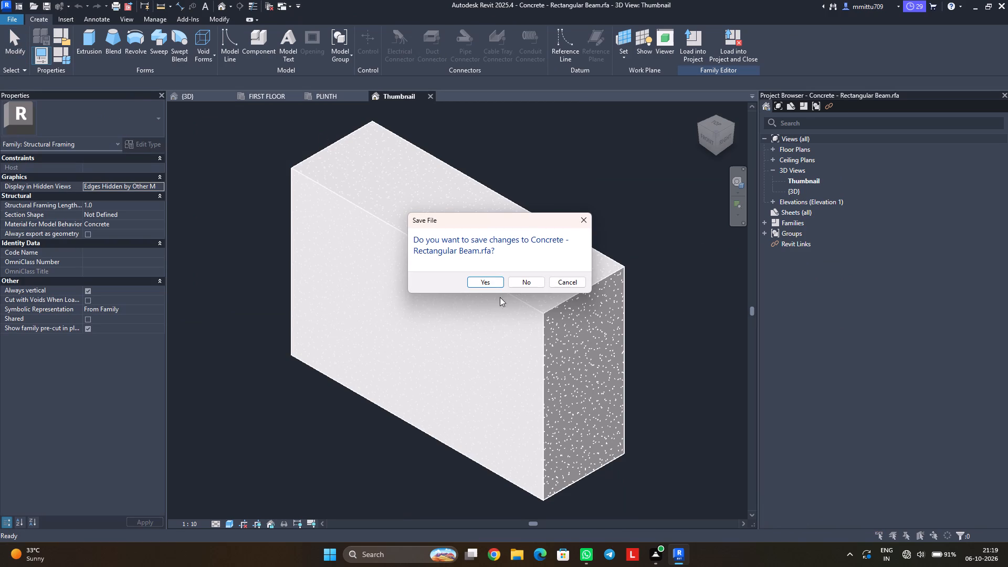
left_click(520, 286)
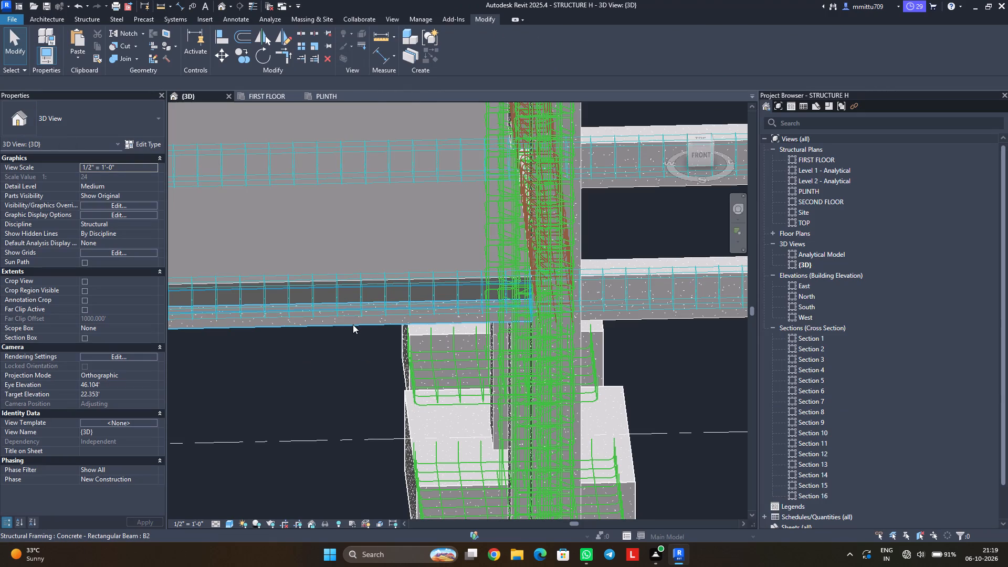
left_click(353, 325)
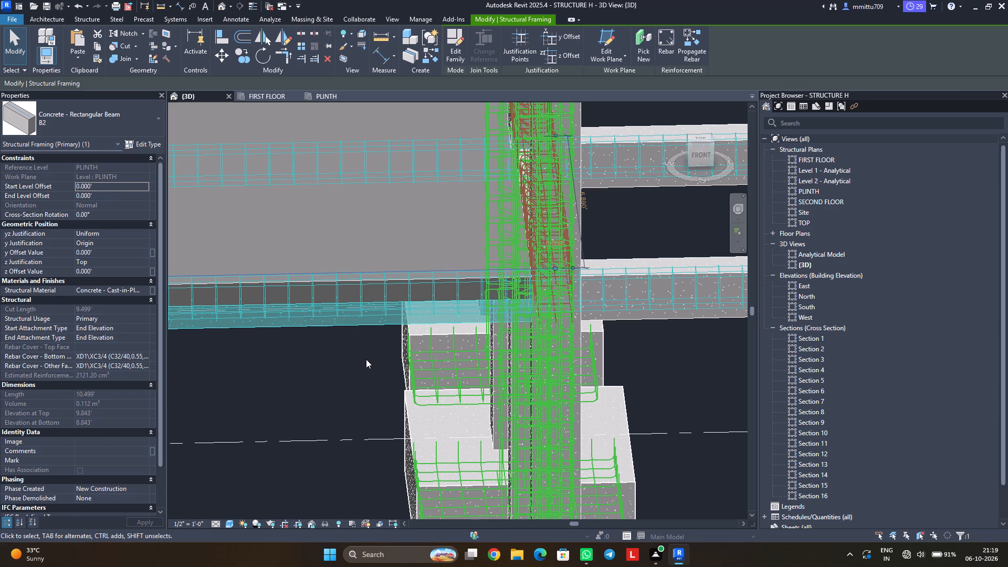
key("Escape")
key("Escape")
Open the boundary of the PLINTH floor panel between grids A and B for editing from the 3D view.
middle_click_drag(341, 340, 398, 403, "shift")
scroll(393, 401, "down", 3)
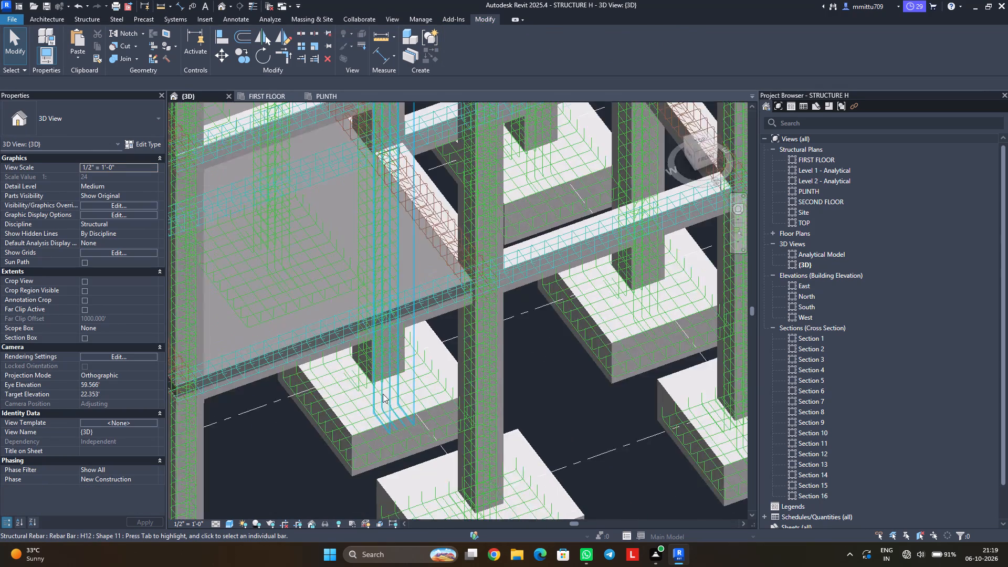
scroll(383, 394, "down", 4)
middle_click_drag(288, 376, 388, 320)
scroll(315, 327, "up", 2)
scroll(315, 327, "down", 1)
scroll(315, 327, "up", 3)
scroll(315, 327, "down", 1)
scroll(315, 327, "up", 3)
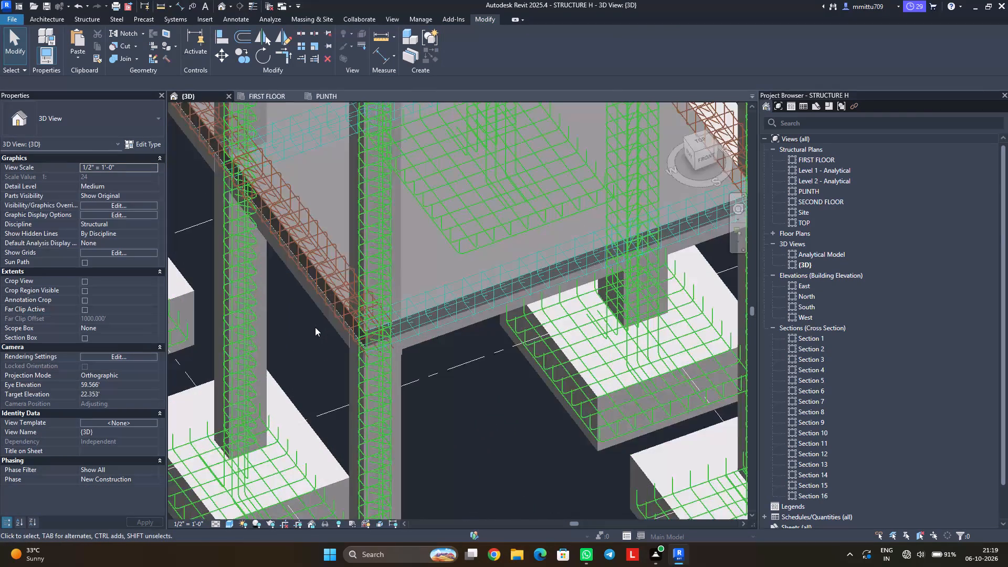
scroll(315, 327, "up", 2)
scroll(315, 327, "down", 1)
scroll(315, 327, "up", 3)
scroll(315, 327, "down", 1)
scroll(315, 327, "up", 2)
scroll(315, 327, "down", 2)
scroll(315, 327, "up", 4)
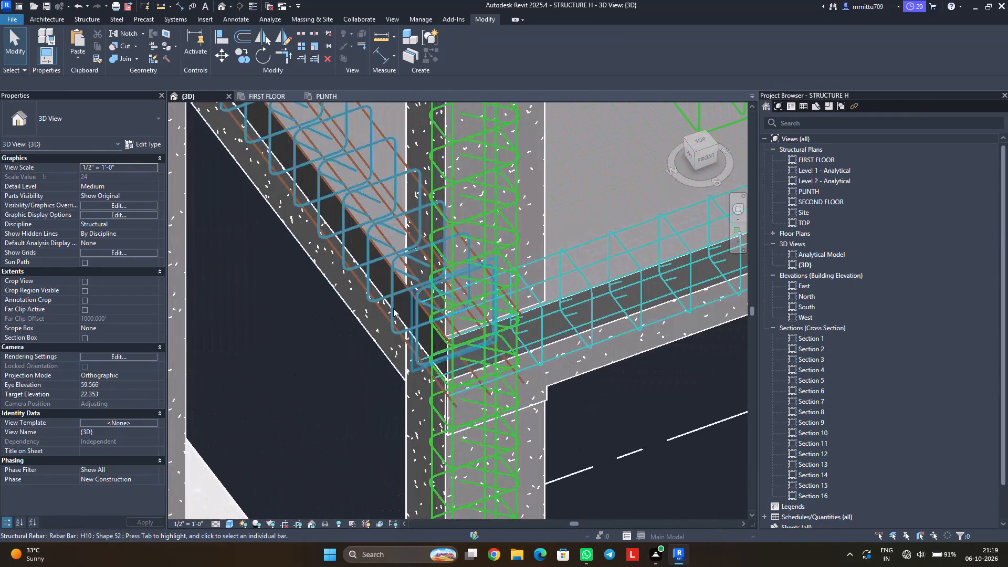
scroll(462, 373, "up", 5)
scroll(462, 373, "down", 2)
scroll(462, 373, "up", 5)
scroll(462, 373, "down", 1)
scroll(462, 373, "up", 3)
scroll(462, 373, "down", 1)
scroll(462, 373, "up", 1)
left_click(462, 373)
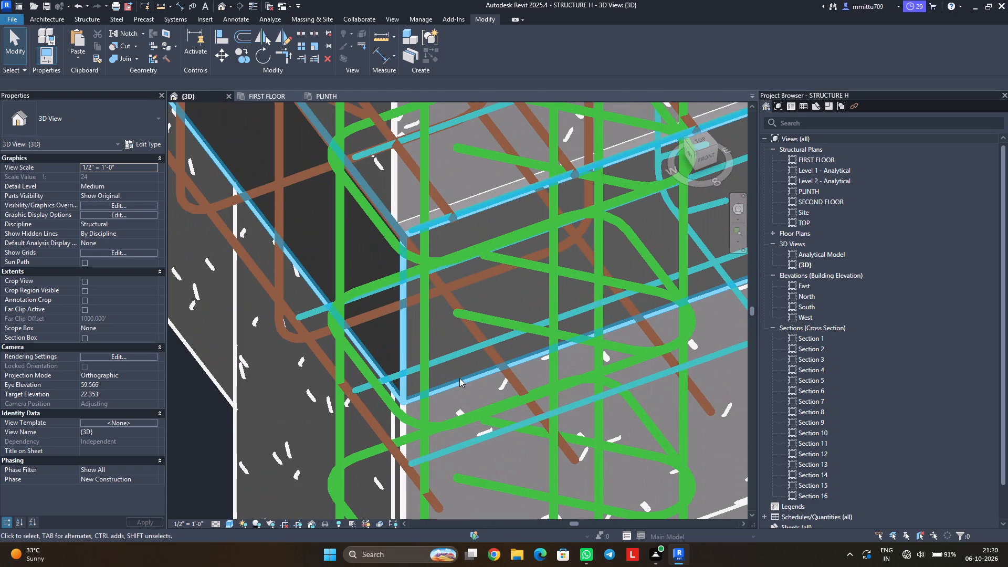
left_click(459, 379)
scroll(458, 392, "down", 10)
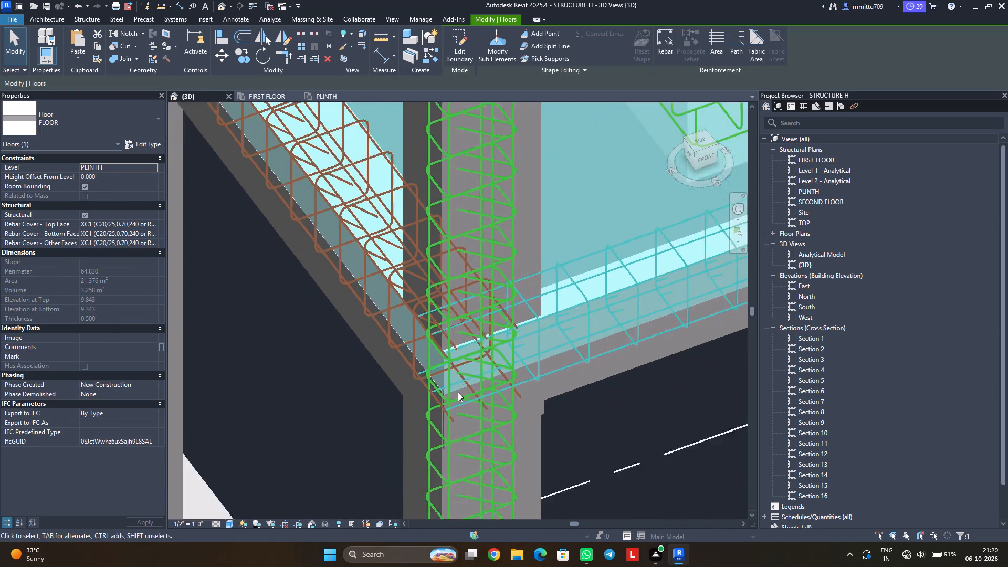
scroll(458, 392, "down", 4)
scroll(458, 392, "up", 1)
scroll(458, 392, "down", 5)
scroll(458, 392, "up", 1)
scroll(458, 392, "down", 1)
left_click(467, 51)
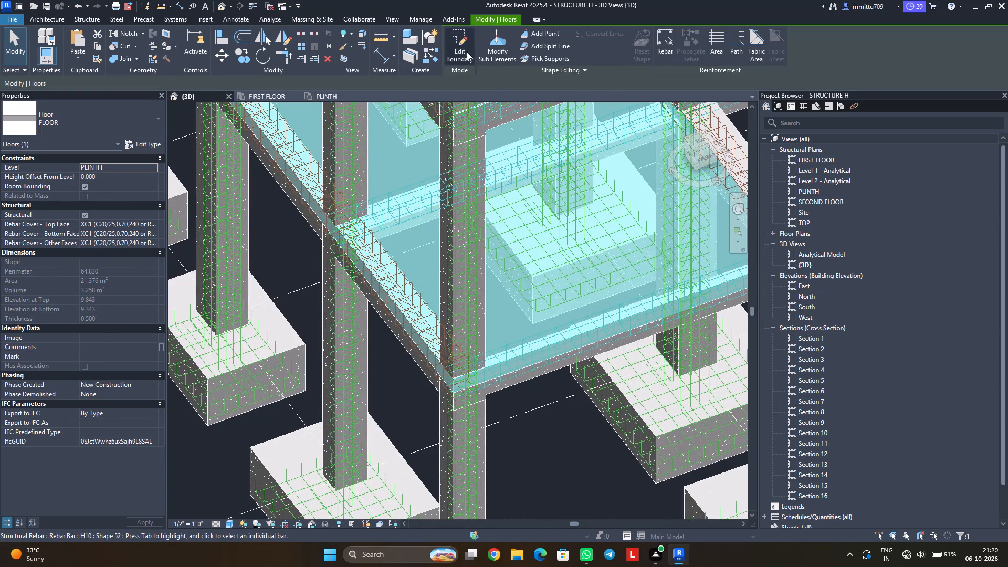
Review the boundary sketch of the floor panel between grids A and B in the PLINTH plan and finish the boundary edit.
left_click(330, 96)
scroll(408, 284, "down", 4)
scroll(431, 310, "up", 4)
scroll(423, 310, "down", 1)
scroll(422, 311, "up", 3)
scroll(418, 322, "down", 1)
scroll(418, 322, "up", 6)
middle_click_drag(435, 348, 385, 360)
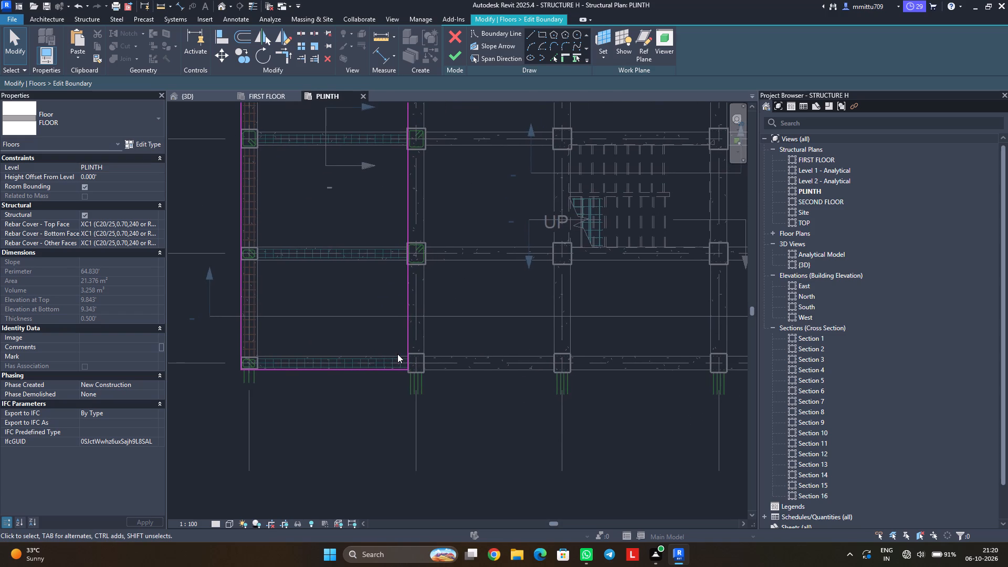
scroll(397, 354, "down", 4)
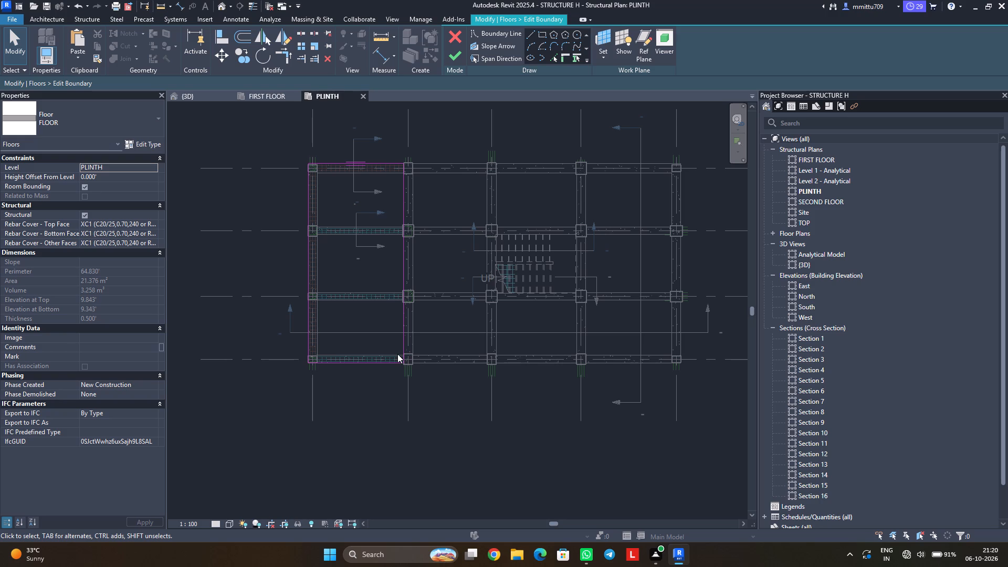
scroll(397, 354, "up", 3)
middle_click_drag(416, 324, 422, 392)
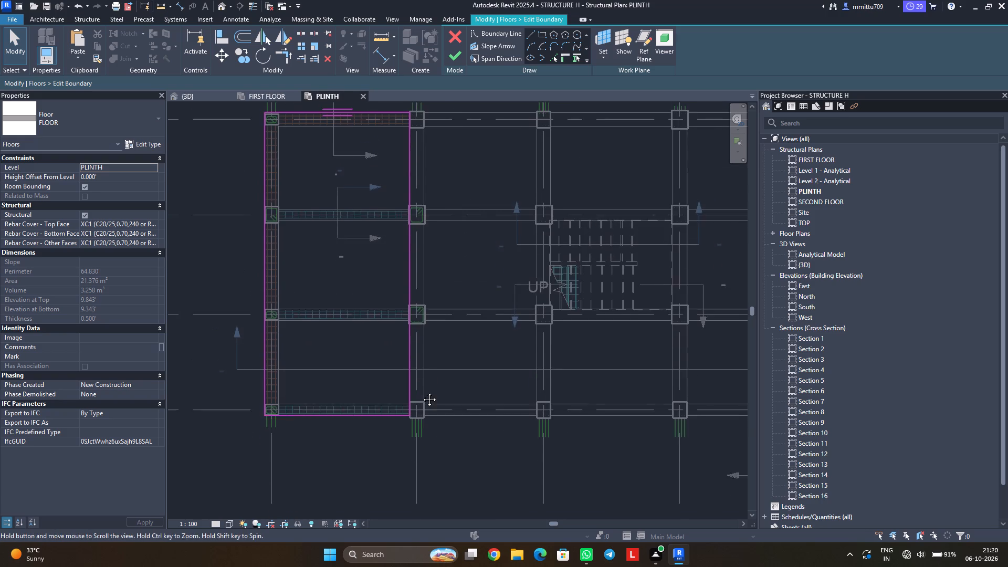
middle_click_drag(422, 392, 422, 397)
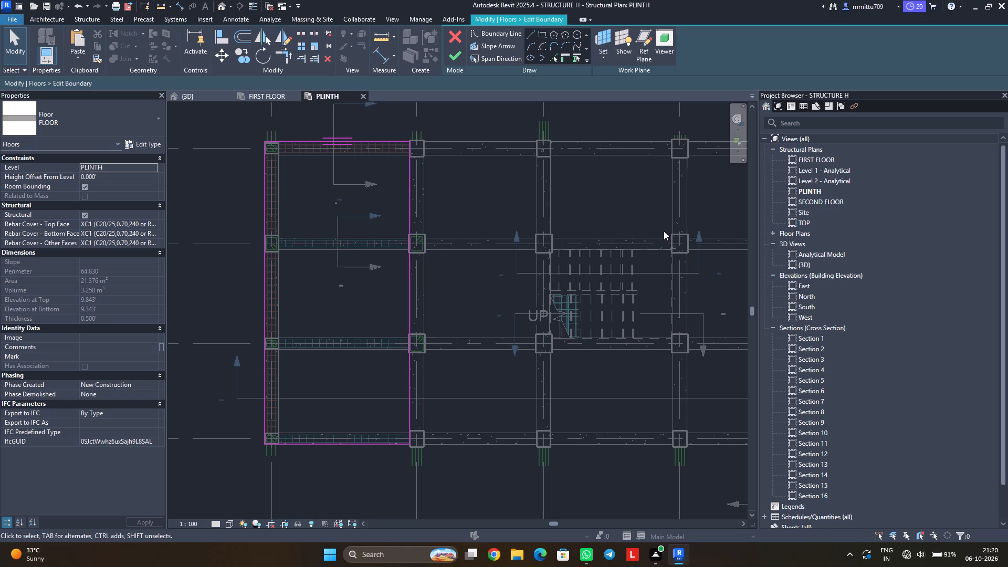
scroll(687, 188, "down", 1)
middle_click_drag(663, 191, 592, 199)
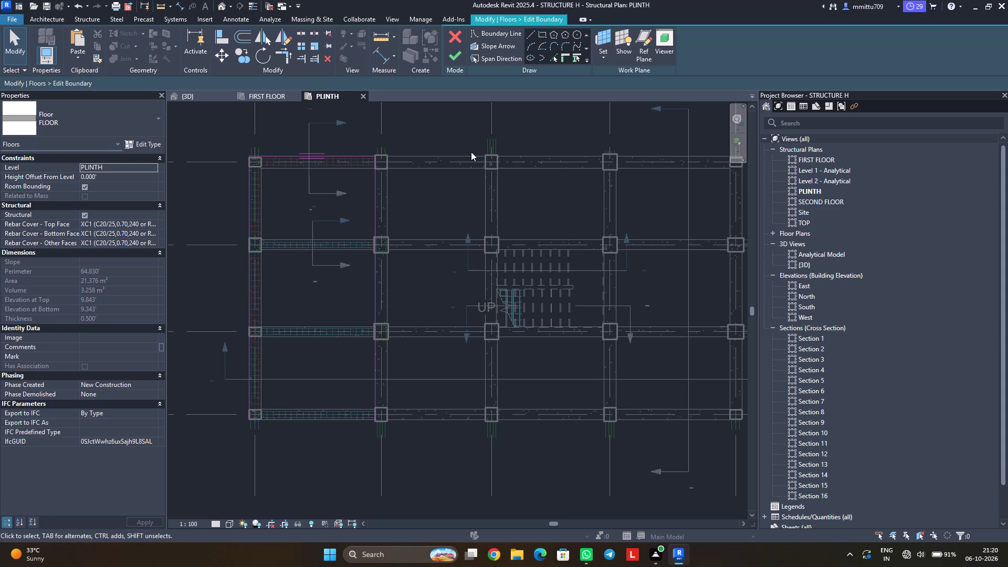
left_click(453, 52)
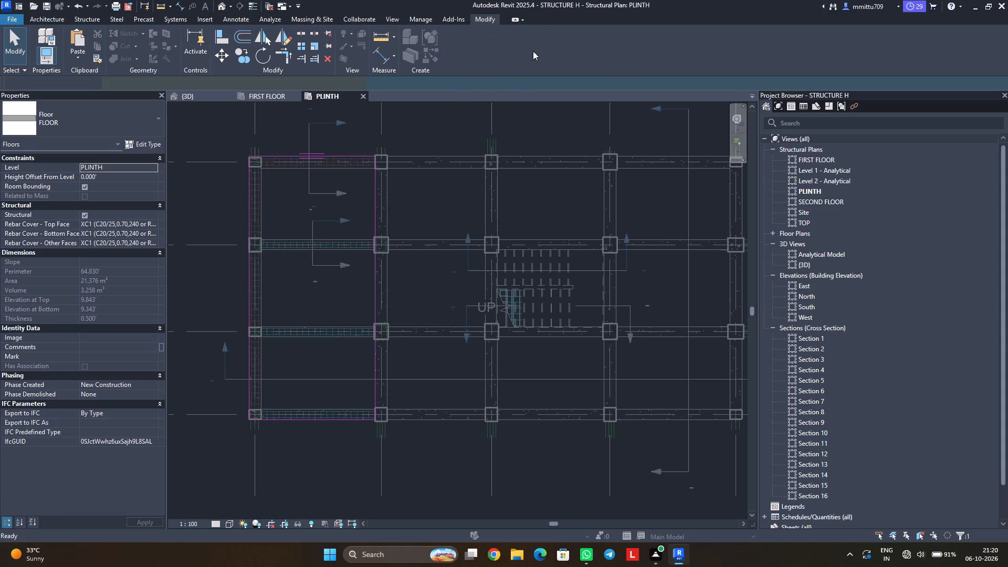
left_click(451, 113)
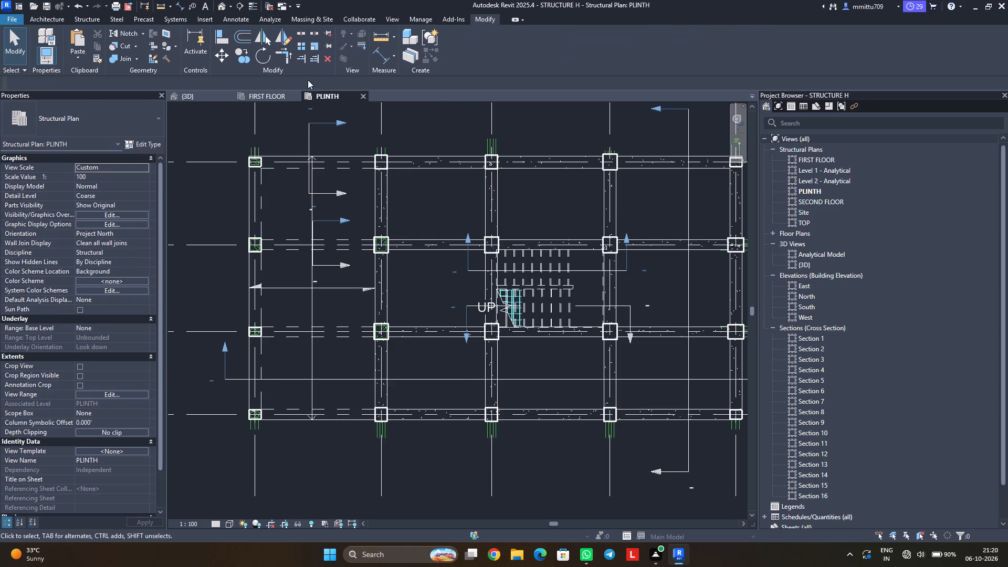
Create a rectangular structural floor about 20.1 by 7 feet at PLINTH between grids 1 and 2, spanning grids B to D.
left_click(80, 19)
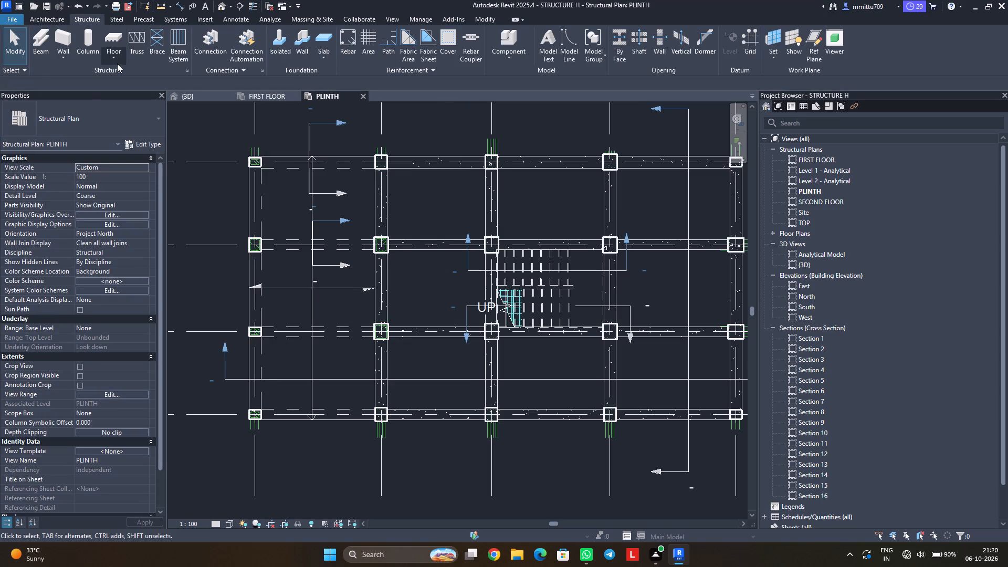
left_click(117, 64)
left_click(134, 72)
left_click(541, 35)
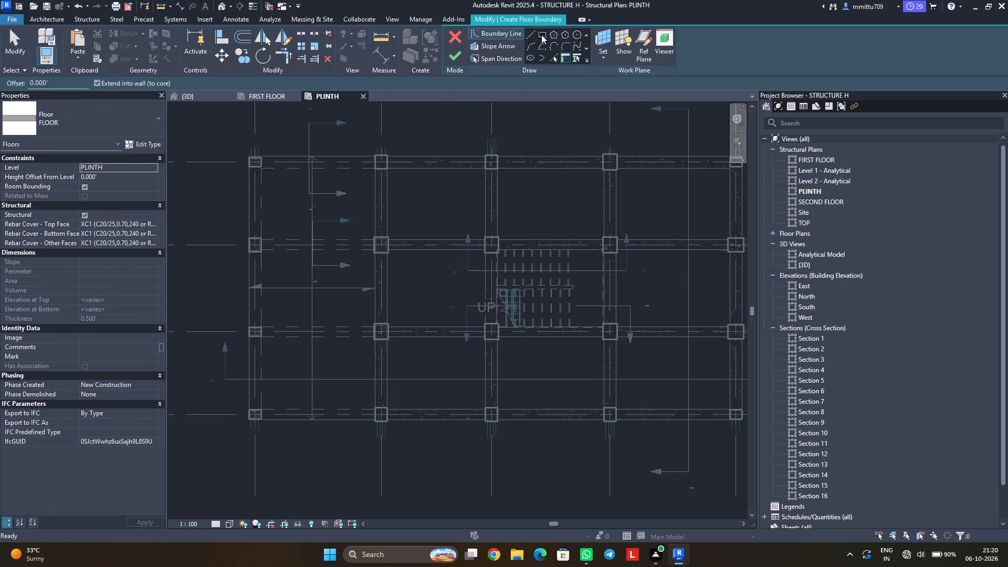
left_click(374, 153)
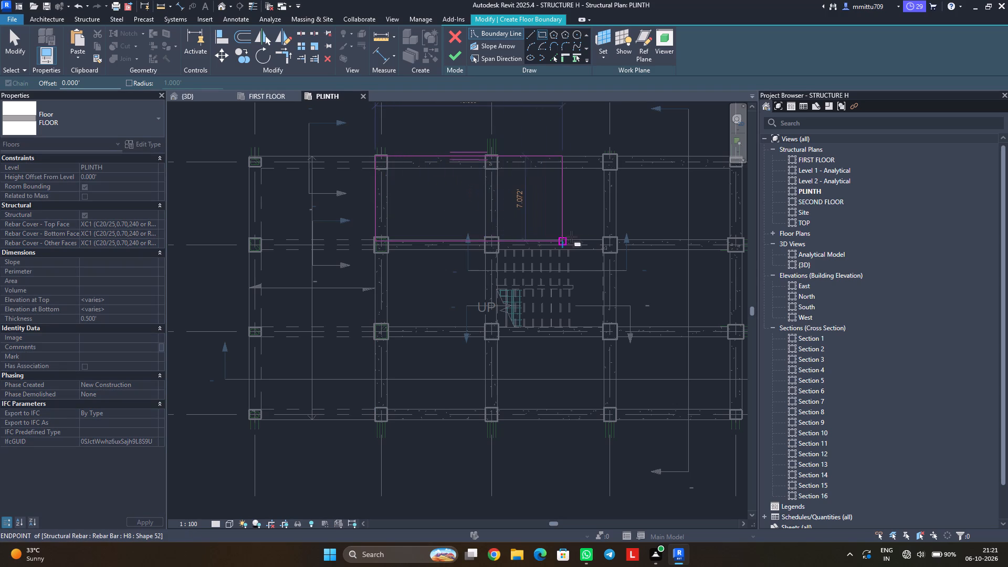
left_click(618, 238)
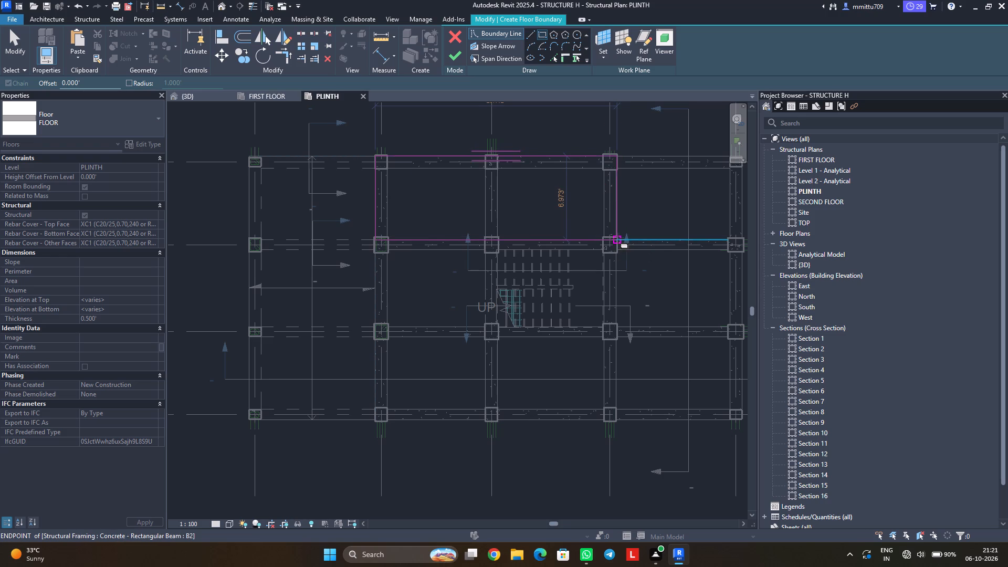
left_click(453, 59)
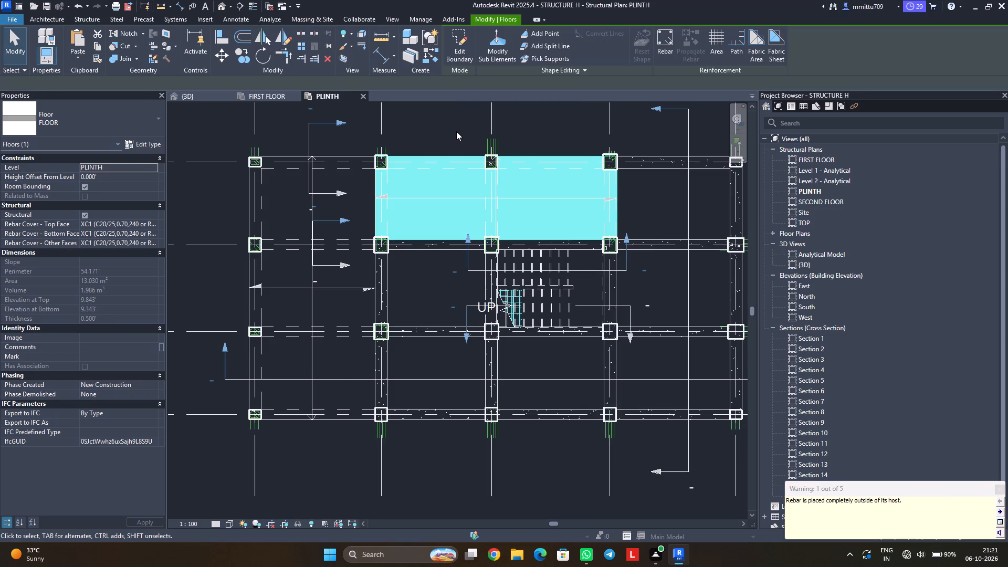
left_click(429, 456)
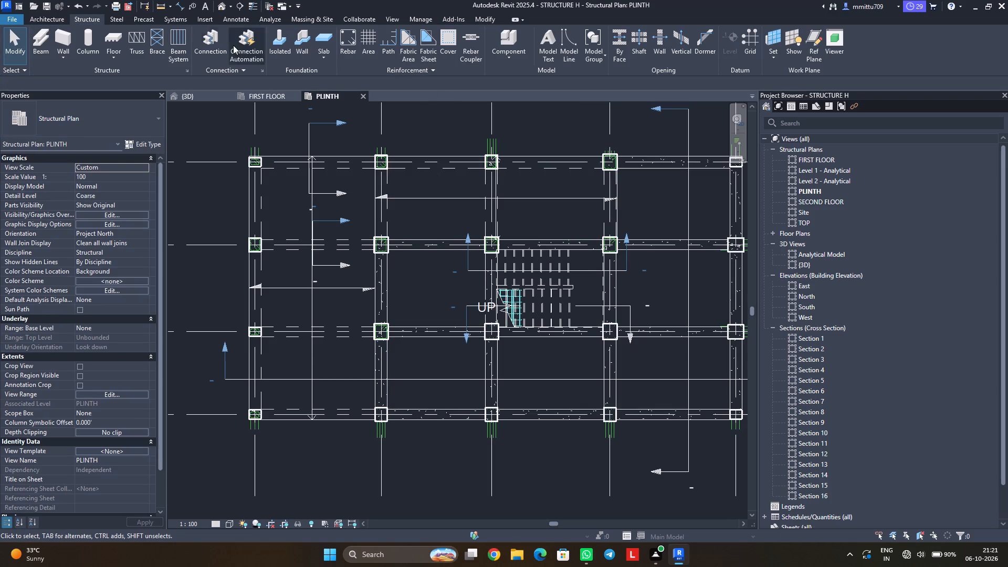
Create a rectangular structural floor about 20.1 by 7.7 feet at PLINTH between grids 3 and 4, spanning grids B to D.
left_click(114, 54)
left_click(131, 70)
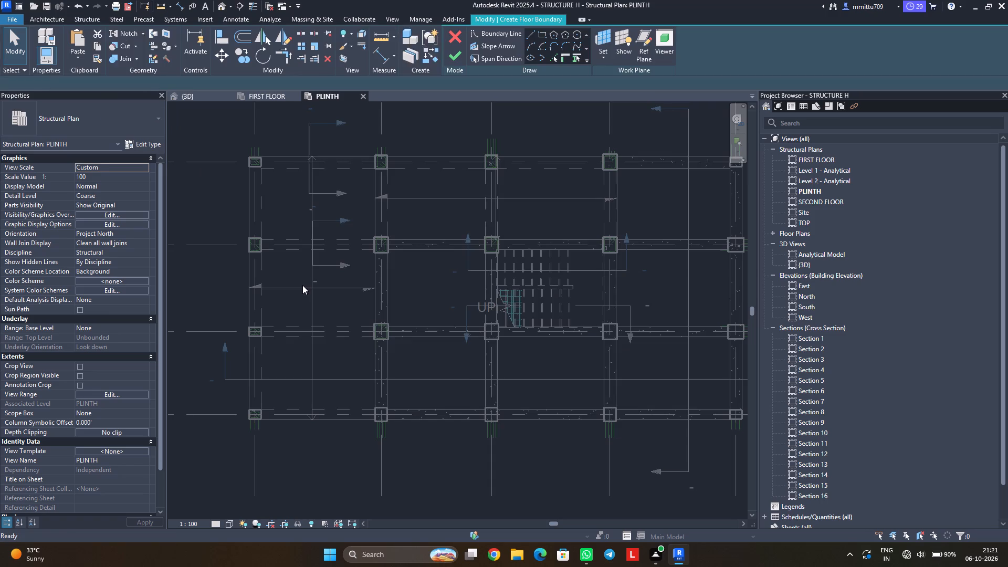
left_click(542, 36)
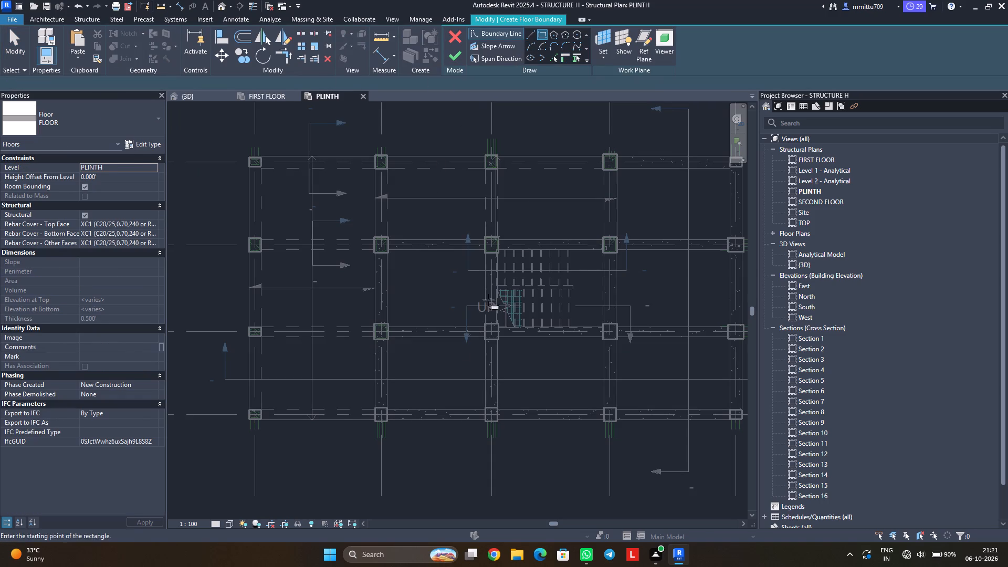
left_click(376, 419)
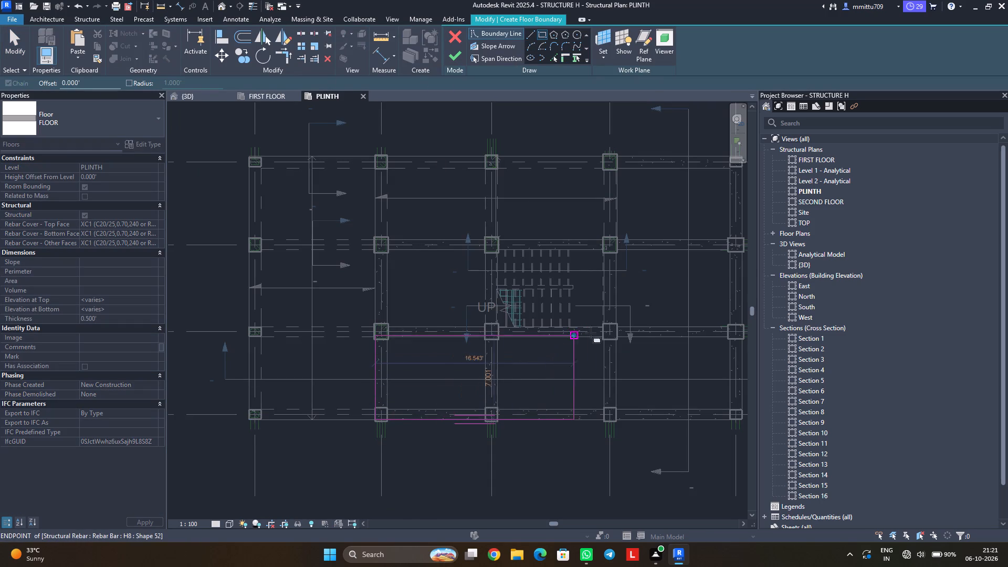
left_click(616, 327)
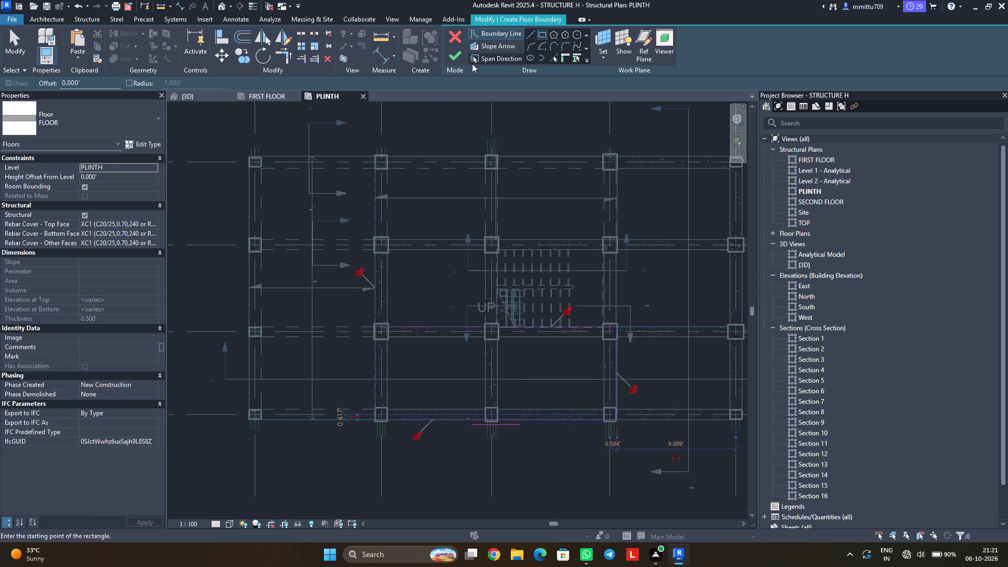
left_click(450, 59)
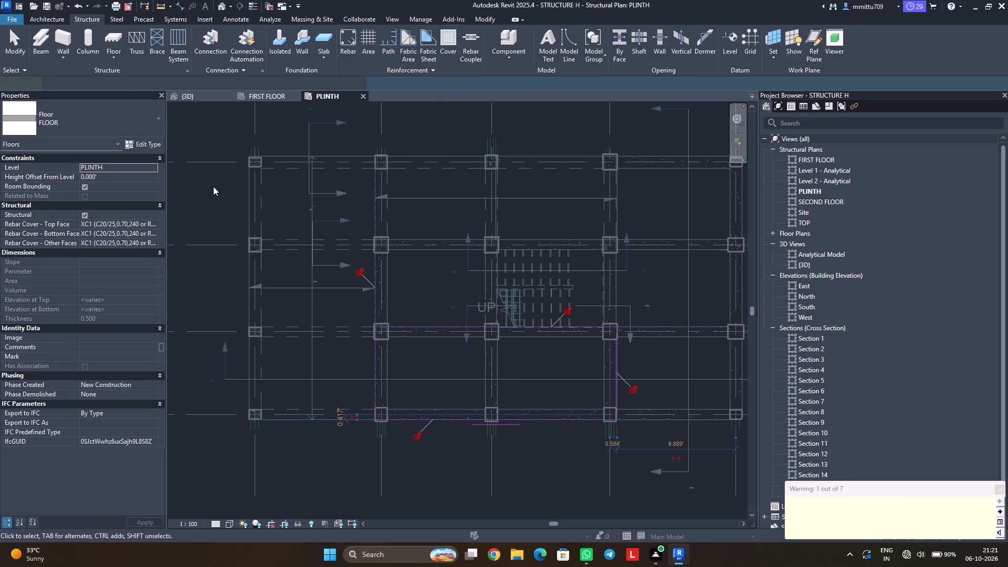
left_click(209, 133)
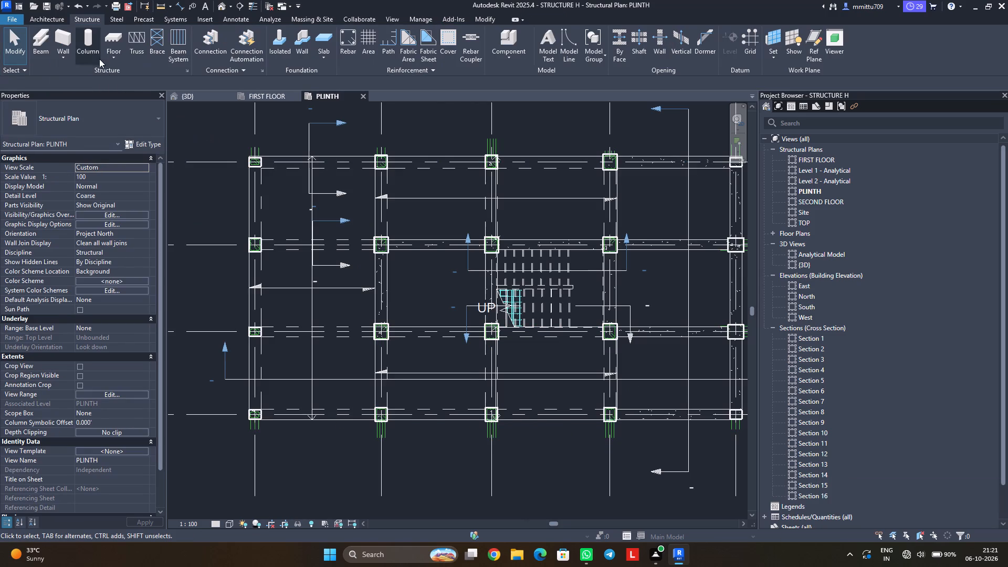
Create a rectangular structural floor about 10.4 by 21.9 feet at PLINTH between grids D and E, spanning grids 1 to 4.
left_click(104, 57)
left_click(117, 70)
middle_click_drag(452, 301, 216, 306)
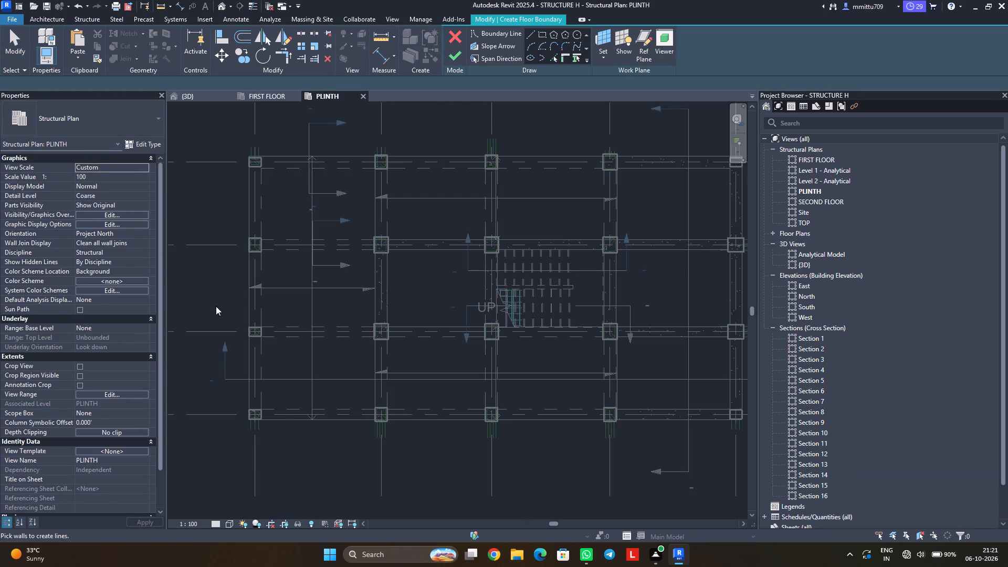
middle_click_drag(216, 306, 216, 306)
middle_click_drag(463, 305, 295, 305)
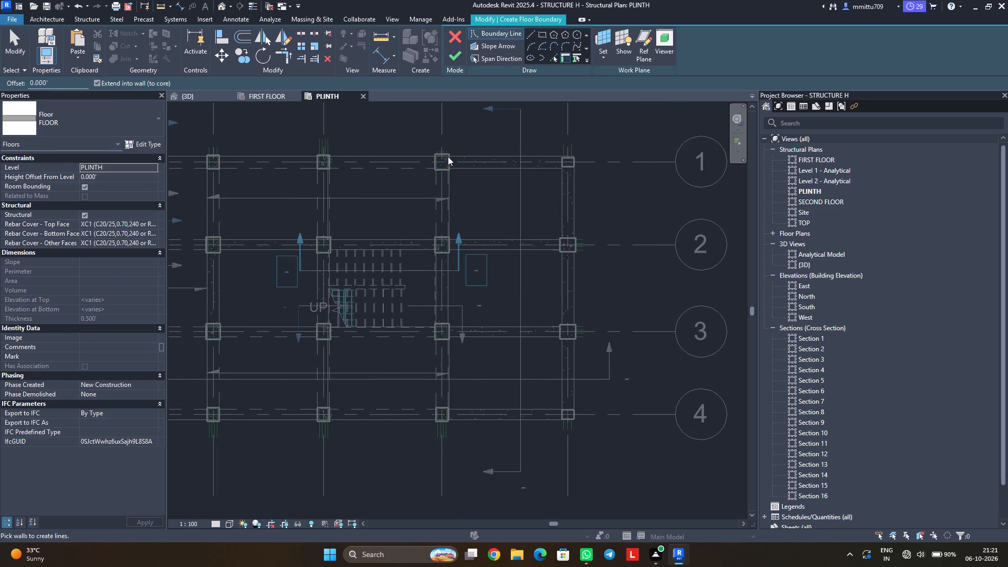
left_click(540, 30)
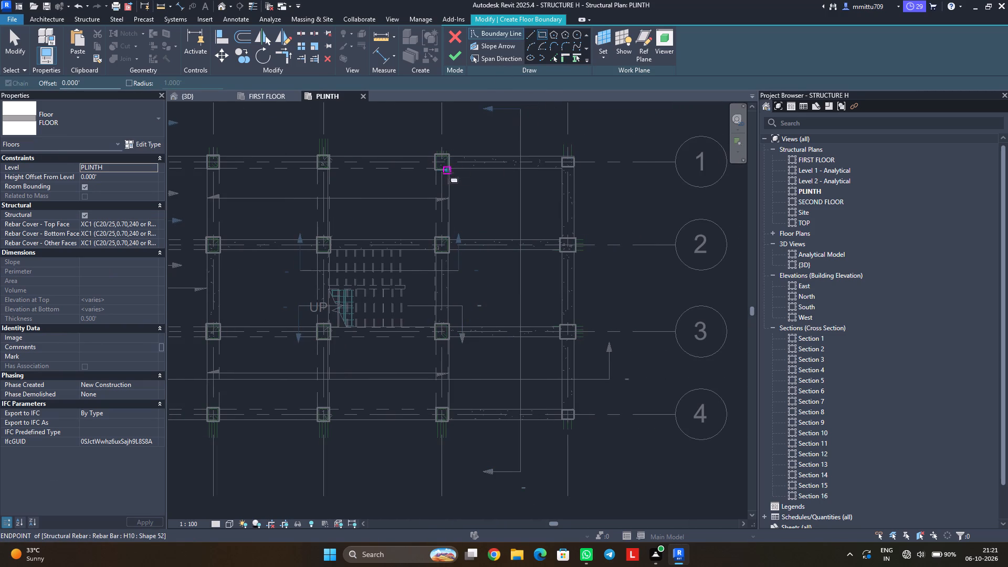
middle_click_drag(467, 206, 478, 206)
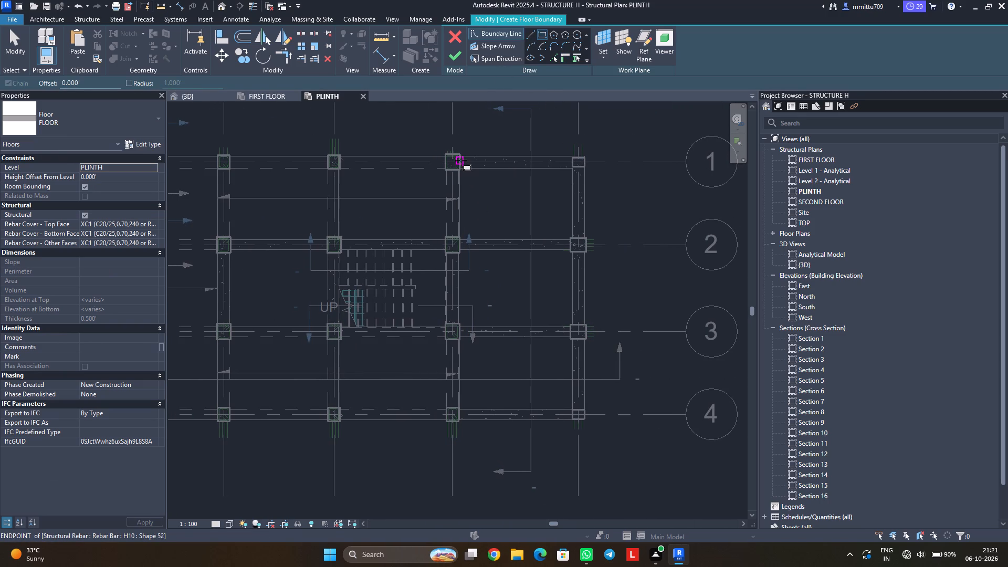
left_click(461, 155)
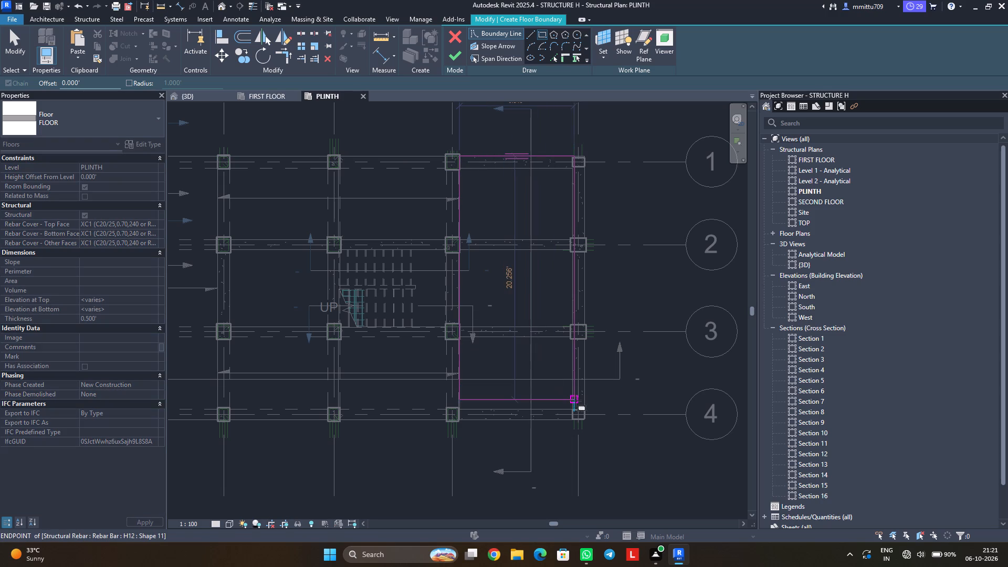
left_click(585, 419)
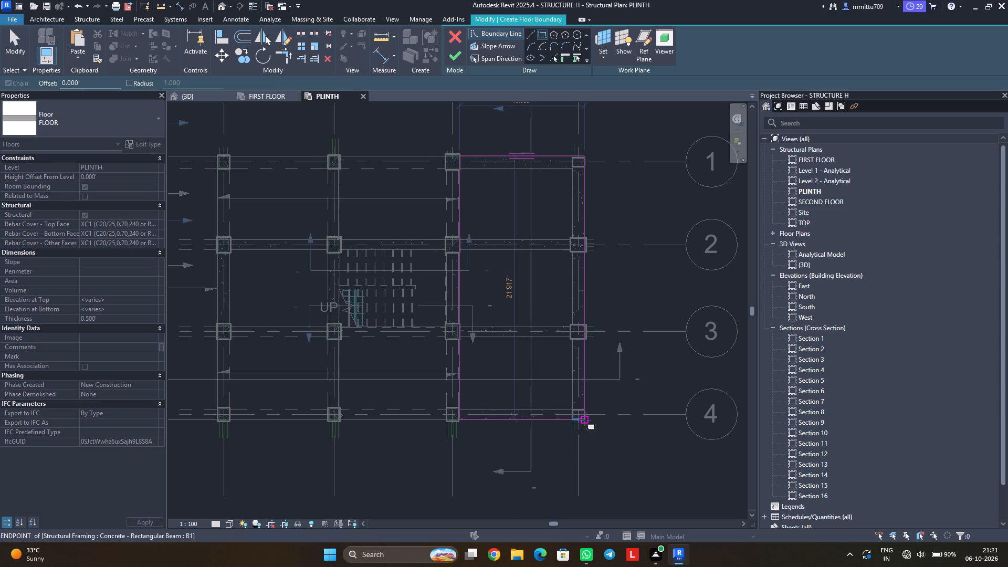
left_click(453, 56)
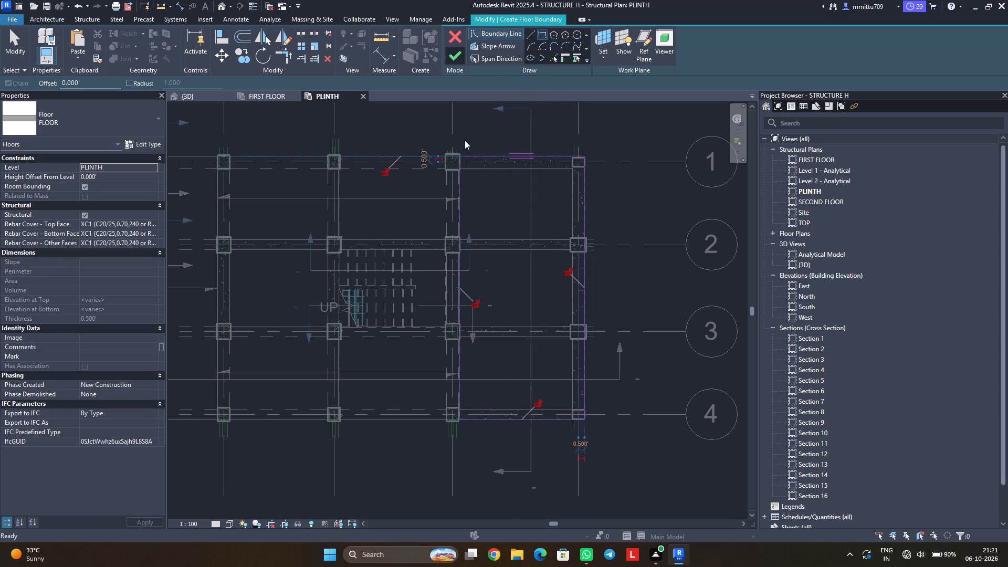
left_click(416, 131)
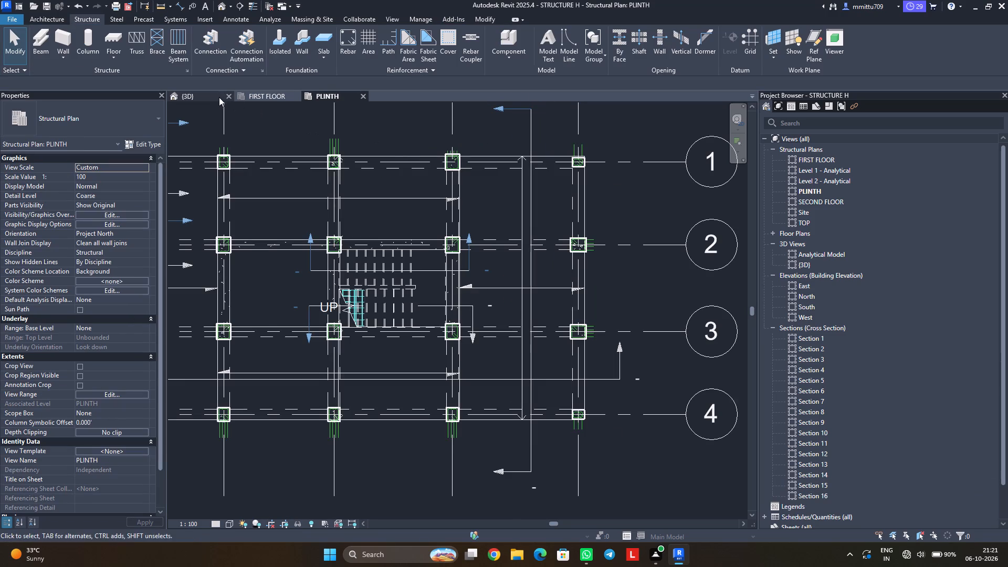
Examine the new PLINTH floor panels in the 3D view, focusing on the joint at the grid B beam and column.
left_click(217, 97)
scroll(501, 445, "down", 4)
scroll(501, 445, "up", 1)
scroll(501, 444, "down", 1)
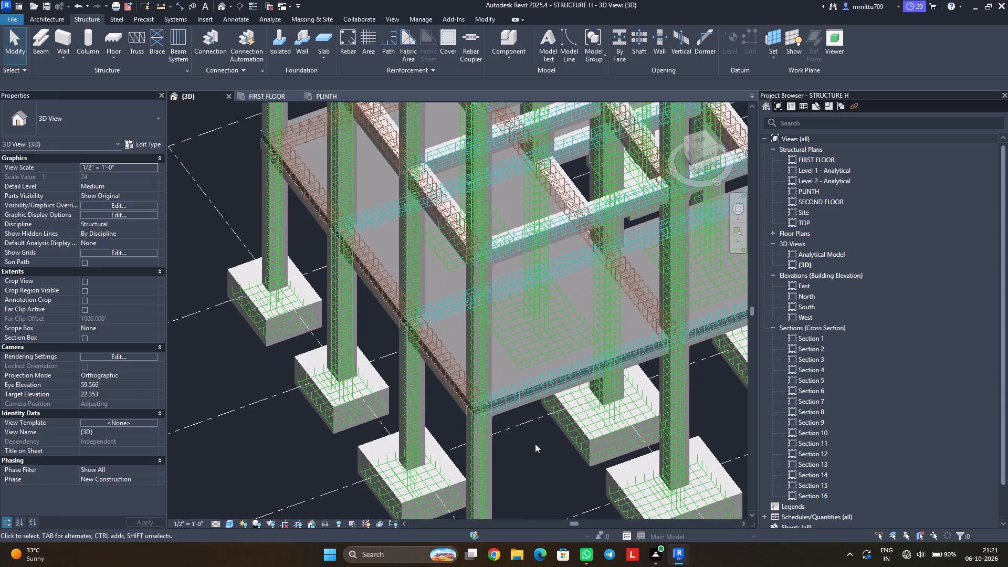
middle_click_drag(537, 423, 480, 405)
middle_click_drag(559, 396, 328, 396)
middle_click_drag(423, 391, 376, 373, "shift")
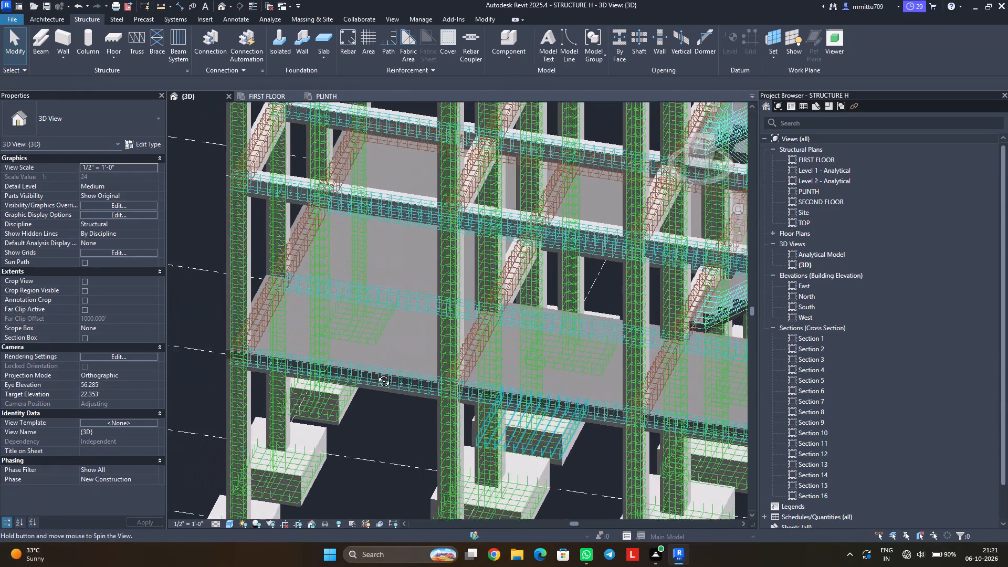
middle_click_drag(376, 373, 374, 372, "shift")
scroll(483, 365, "up", 2)
scroll(480, 363, "down", 1)
scroll(470, 355, "up", 5)
scroll(469, 355, "down", 1)
scroll(469, 355, "up", 3)
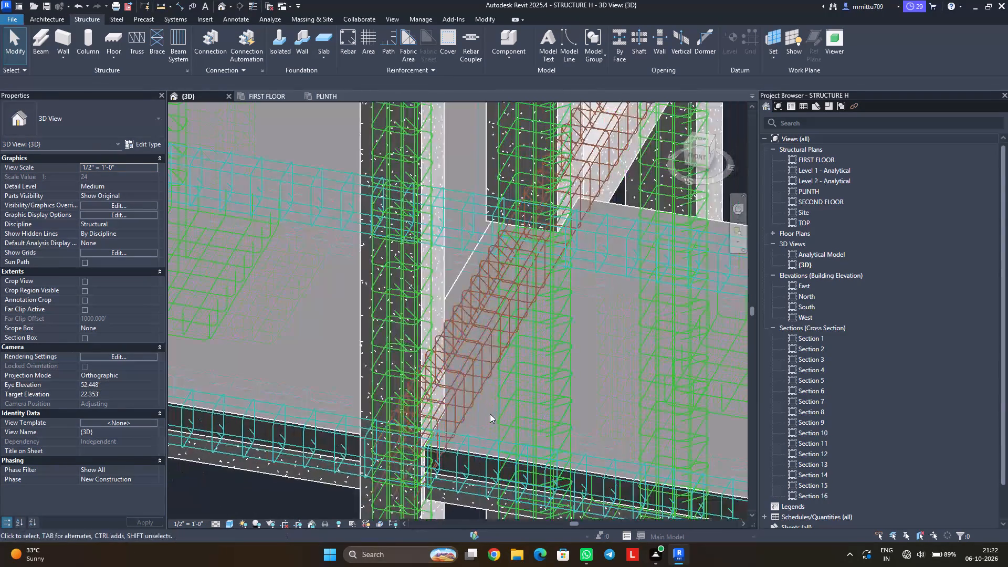
middle_click_drag(440, 440, 457, 431, "shift")
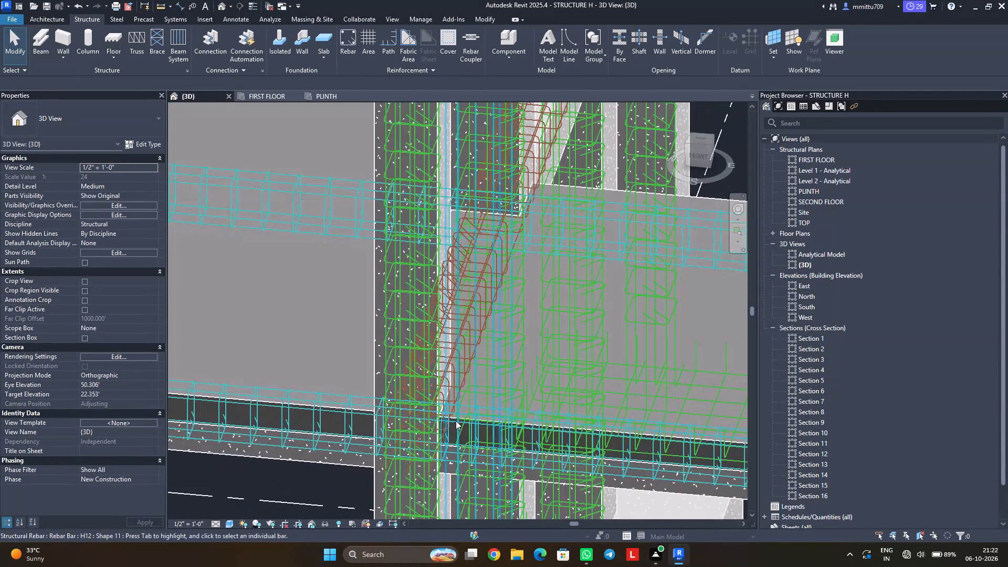
middle_click_drag(438, 338, 414, 340, "shift")
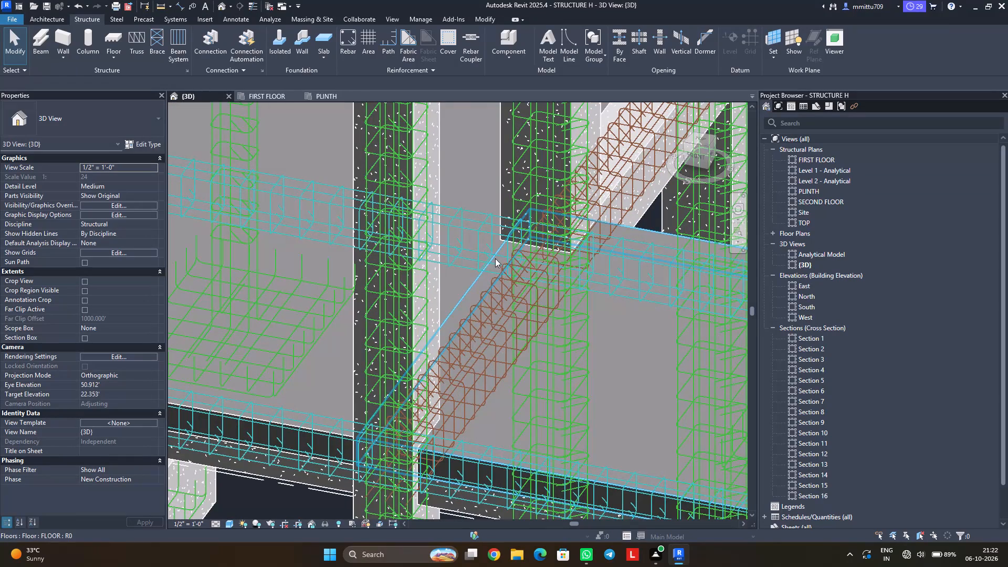
Examine the PLINTH floor panel between grids B and D, its beam joints, and the whole frame in the 3D view.
left_click(468, 292)
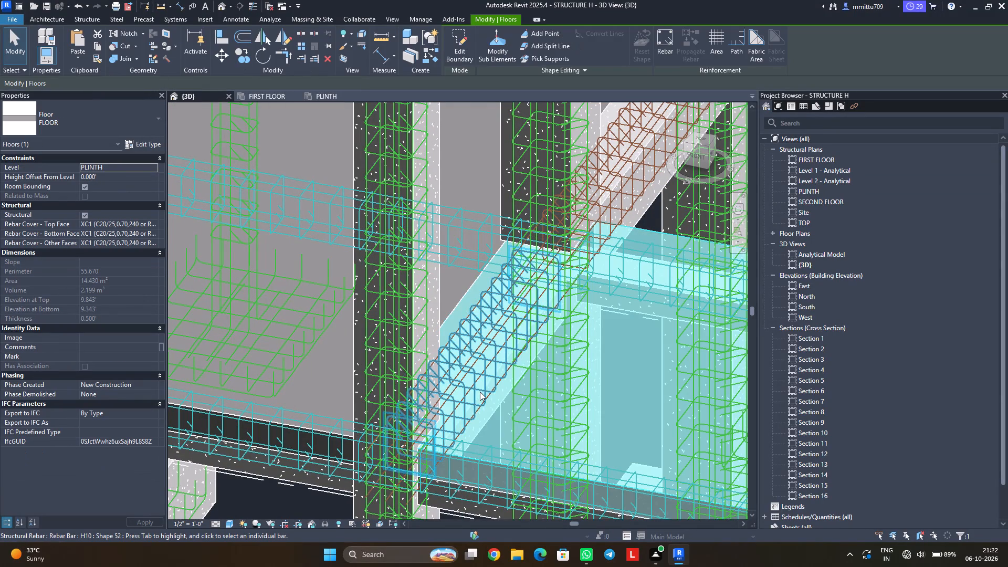
scroll(571, 429, "down", 8)
middle_click_drag(600, 439, 440, 394)
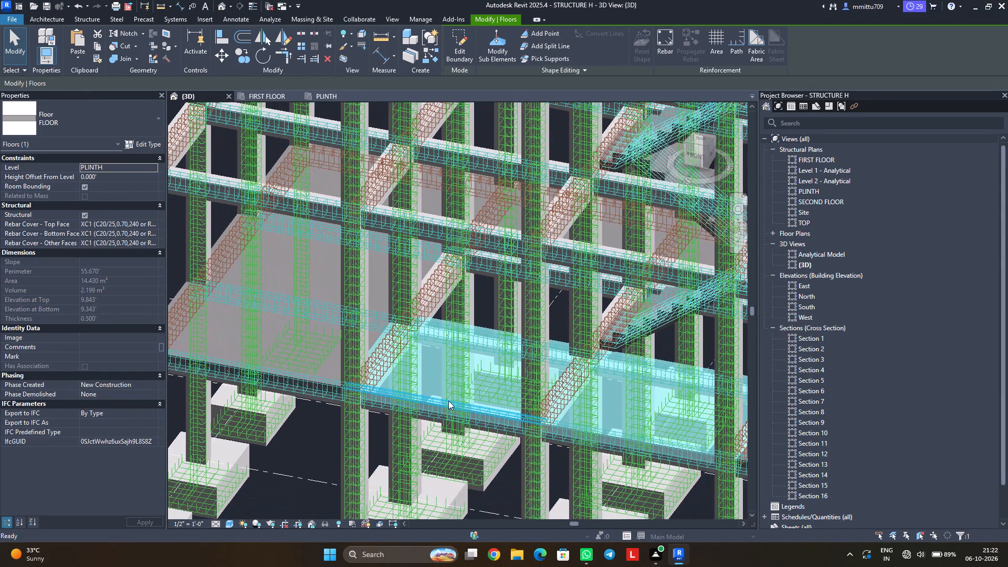
middle_click_drag(593, 465, 497, 423)
scroll(655, 406, "up", 6)
scroll(656, 436, "down", 1)
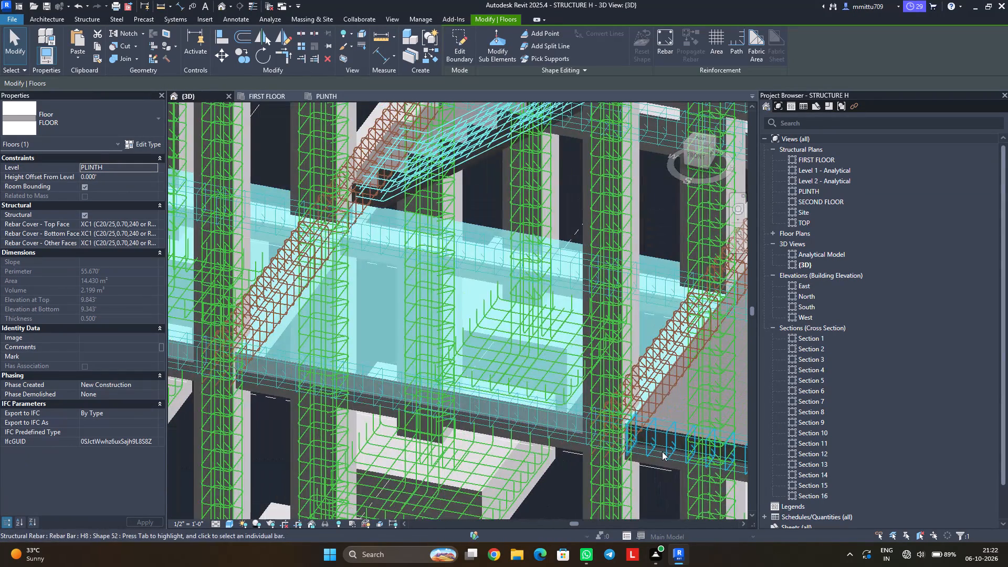
key("Escape")
key("Escape")
scroll(669, 377, "up", 1)
scroll(669, 377, "down", 1)
scroll(669, 377, "up", 2)
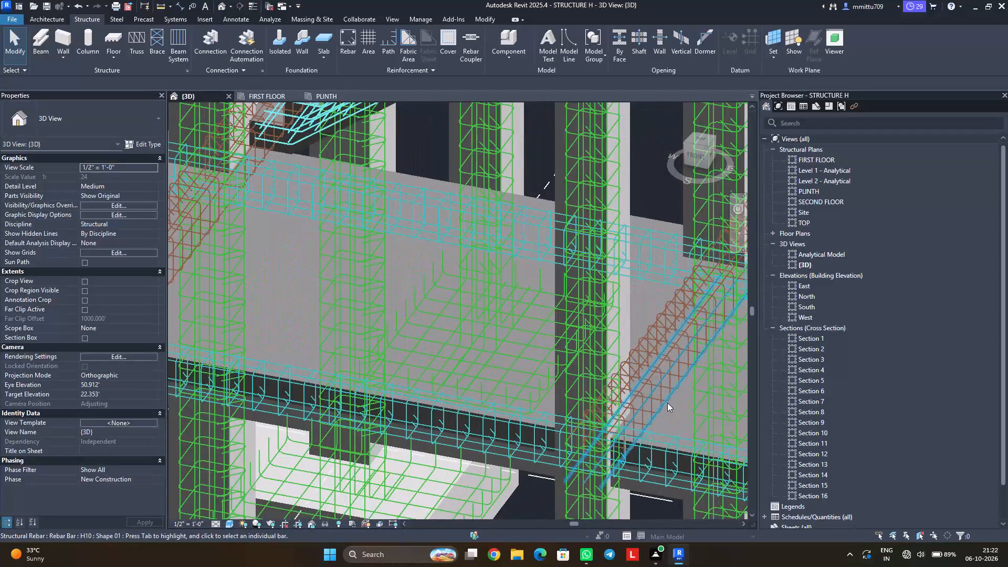
scroll(667, 403, "up", 2)
scroll(666, 402, "down", 1)
scroll(666, 402, "up", 5)
scroll(664, 402, "down", 10)
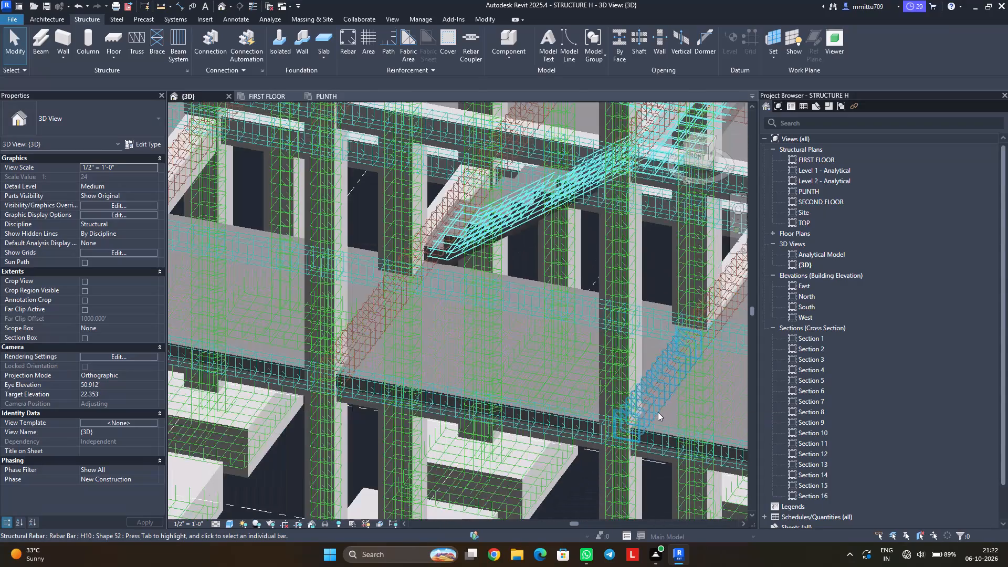
scroll(658, 412, "down", 2)
scroll(658, 412, "up", 1)
scroll(658, 412, "down", 2)
scroll(565, 385, "up", 2)
scroll(565, 385, "down", 5)
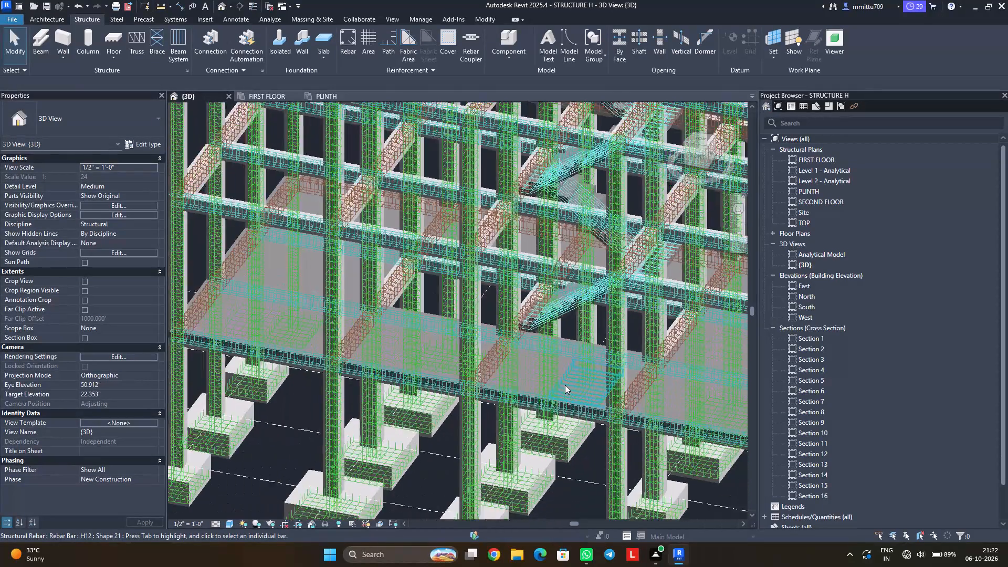
scroll(565, 385, "down", 3)
middle_click_drag(513, 387, 580, 384)
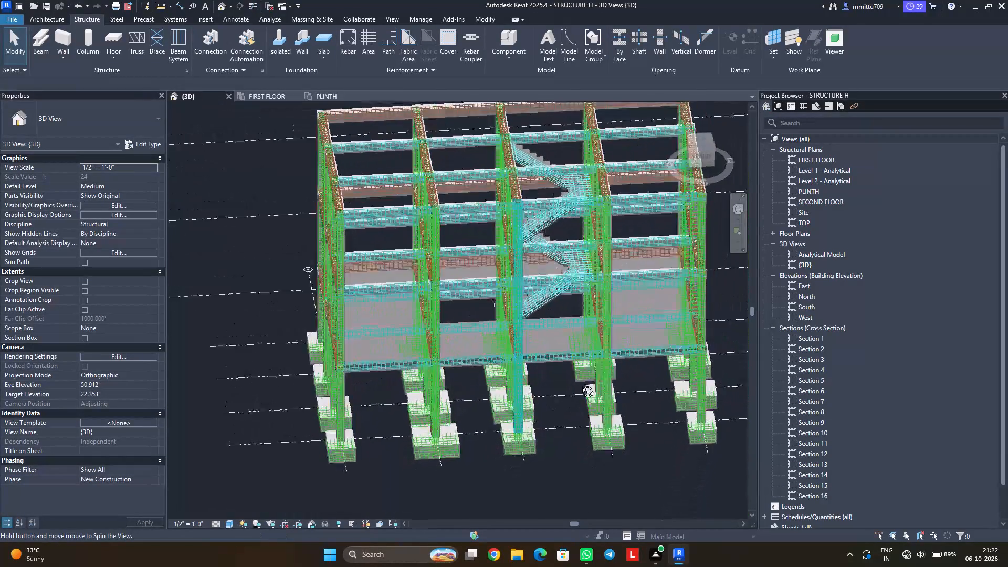
middle_click_drag(580, 384, 582, 351)
middle_click_drag(582, 350, 575, 409)
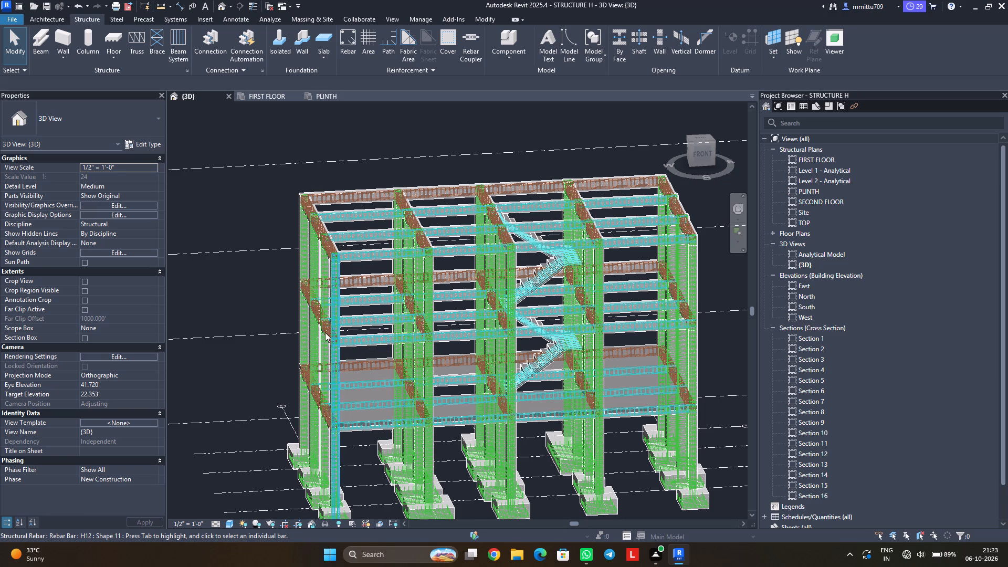
Create a rectangular foundation slab about 11.5 by 21.9 feet at FIRST FLOOR between grids A and B, spanning grids 1 to 4.
left_click(254, 101)
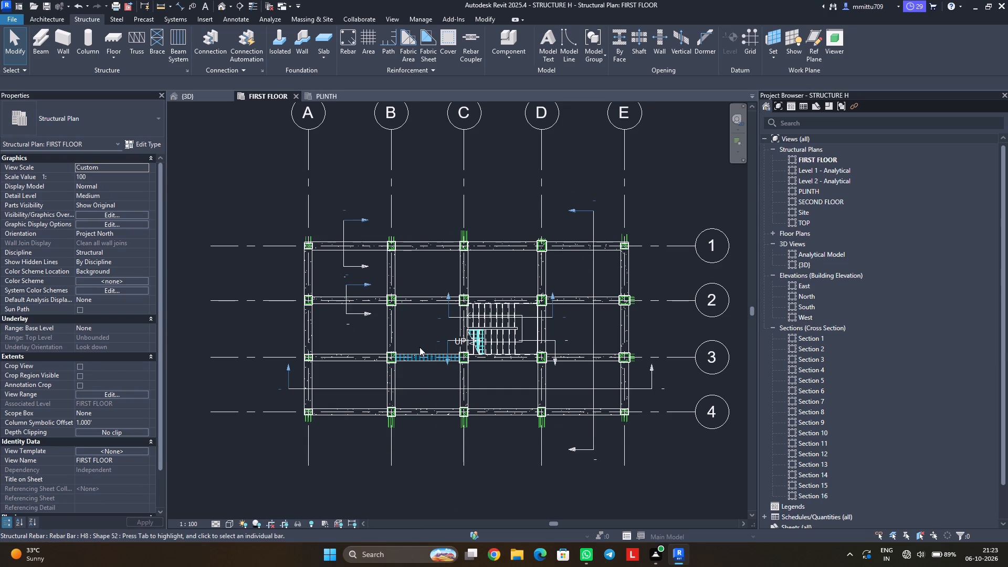
middle_click_drag(419, 347, 419, 360)
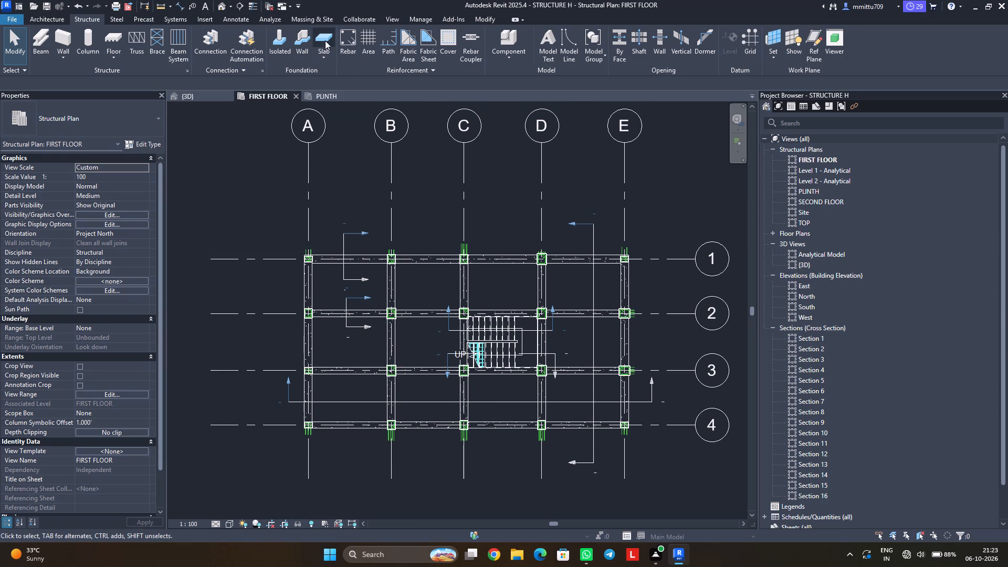
left_click(325, 40)
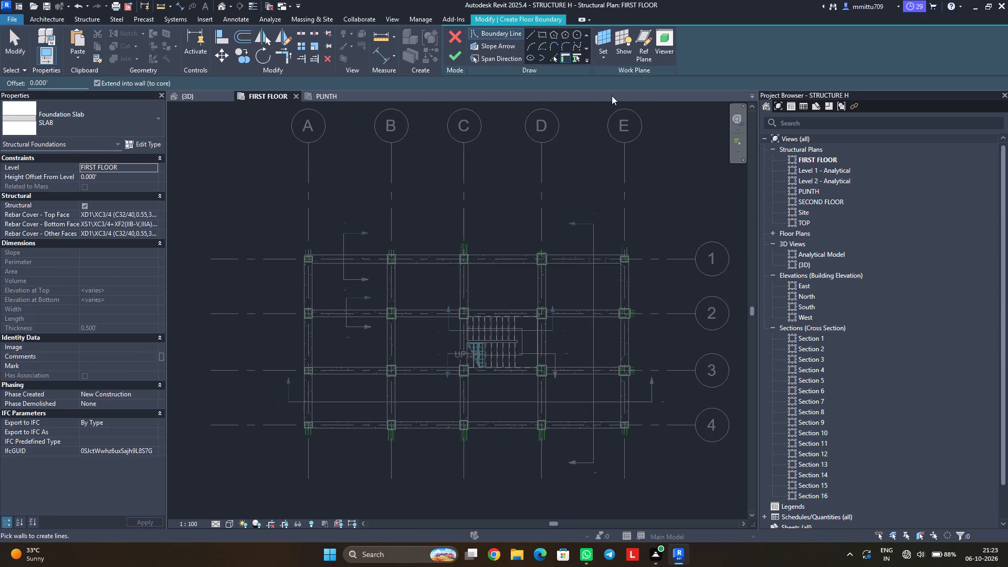
left_click(541, 31)
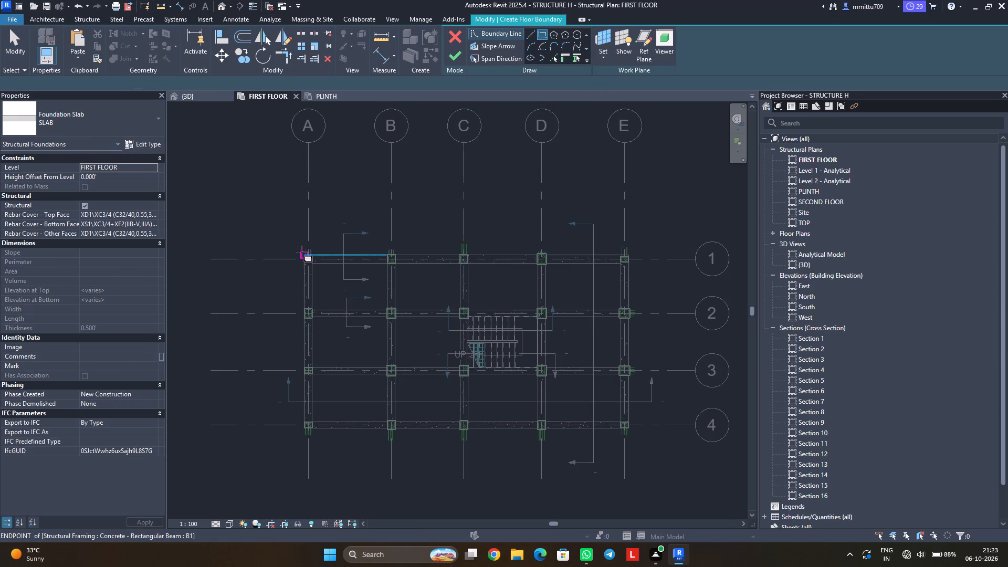
scroll(302, 259, "up", 6)
scroll(302, 259, "down", 1)
scroll(302, 259, "up", 2)
scroll(302, 259, "down", 1)
scroll(302, 259, "up", 5)
scroll(318, 250, "down", 1)
scroll(318, 250, "up", 4)
left_click(304, 241)
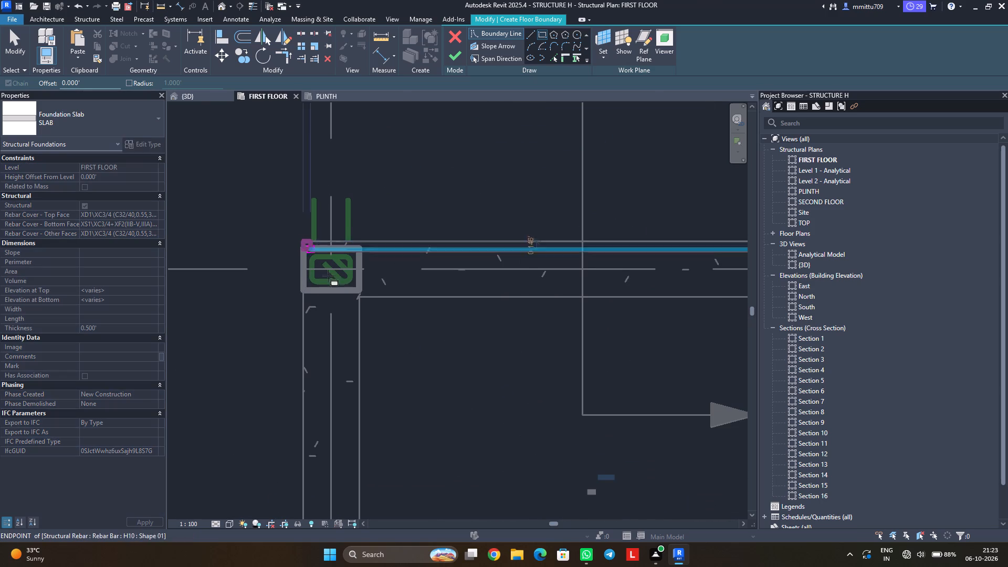
scroll(523, 461, "down", 2)
middle_click_drag(534, 465, 472, 301)
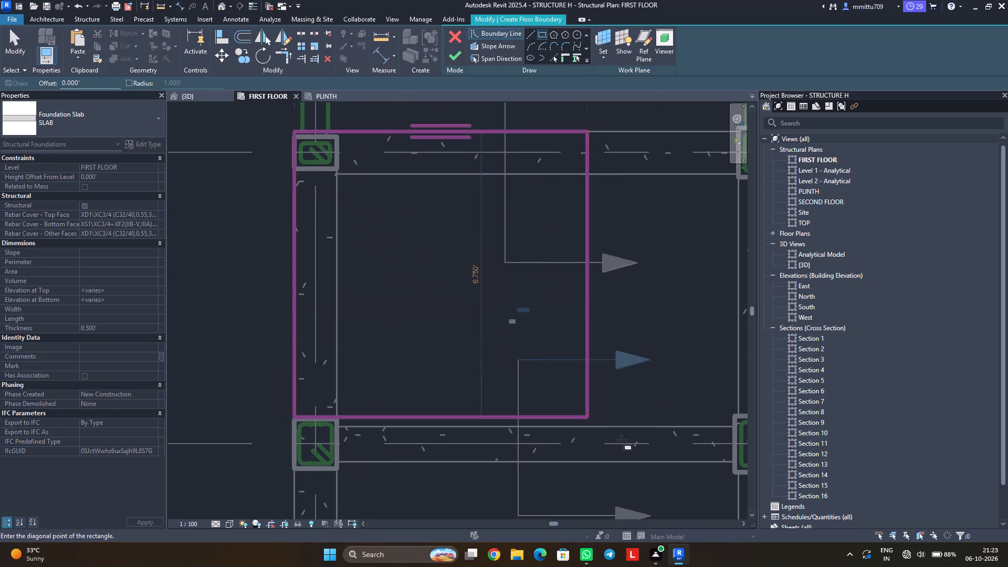
middle_click_drag(623, 440, 513, 293)
middle_click_drag(597, 442, 524, 312)
scroll(524, 312, "down", 4)
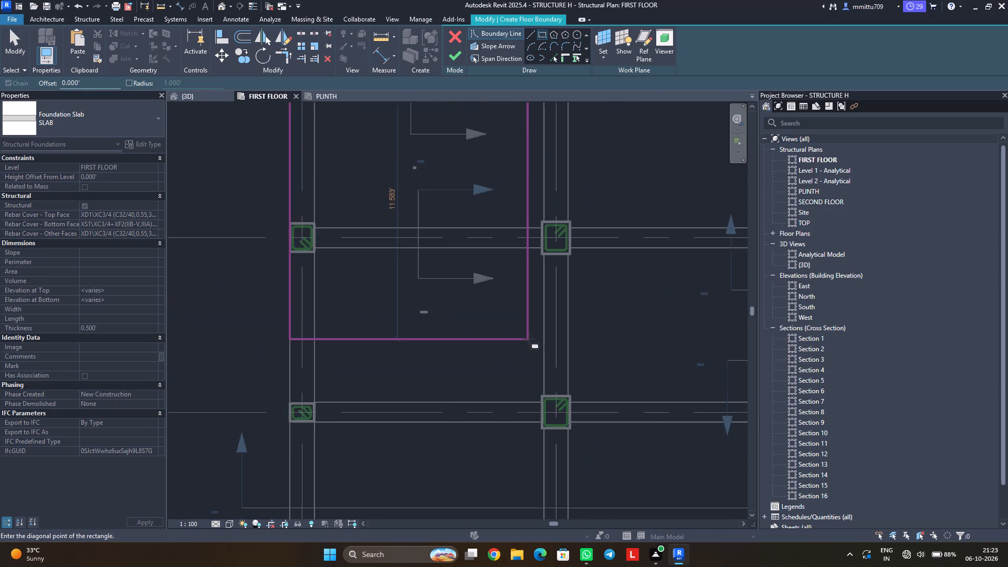
scroll(529, 339, "down", 3)
middle_click_drag(538, 429, 527, 394)
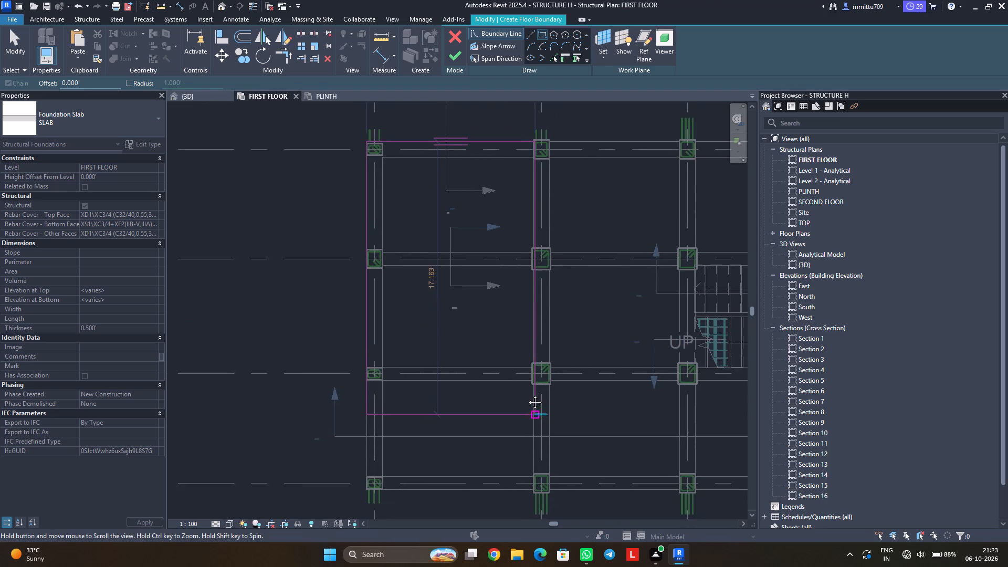
middle_click_drag(527, 394, 517, 353)
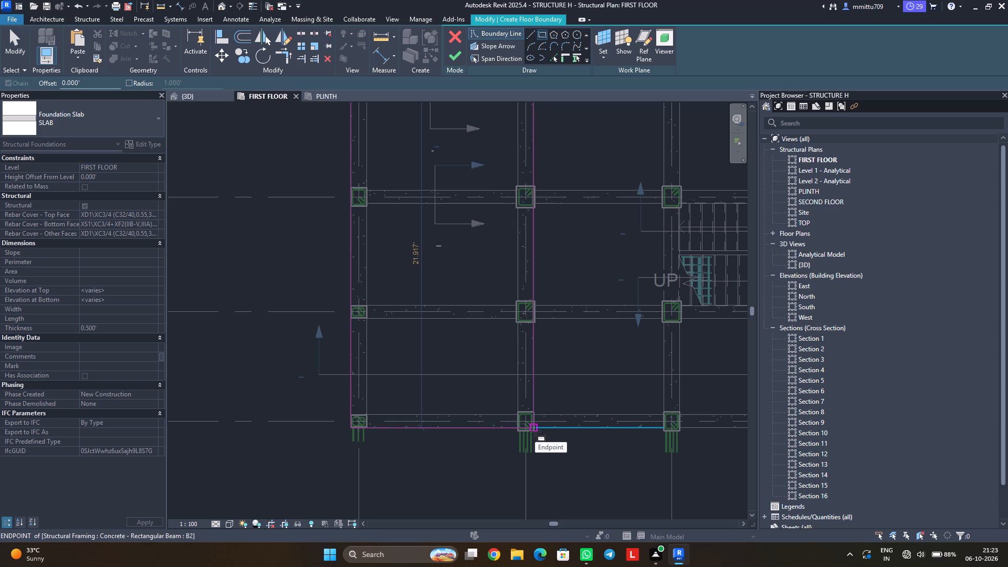
scroll(535, 431, "up", 10)
scroll(535, 431, "down", 2)
scroll(535, 431, "up", 3)
scroll(535, 431, "down", 1)
scroll(535, 431, "up", 1)
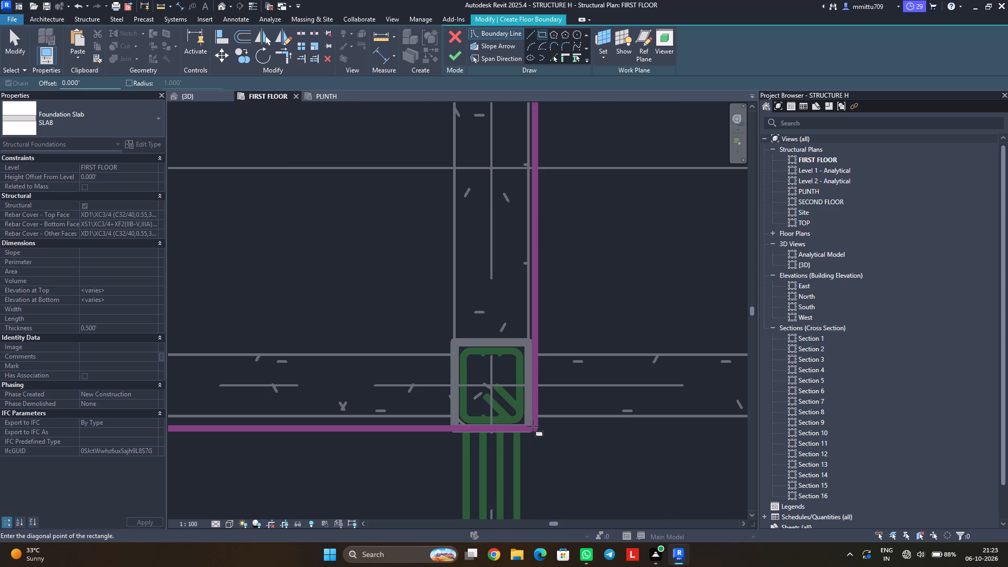
left_click(529, 418)
key("Escape")
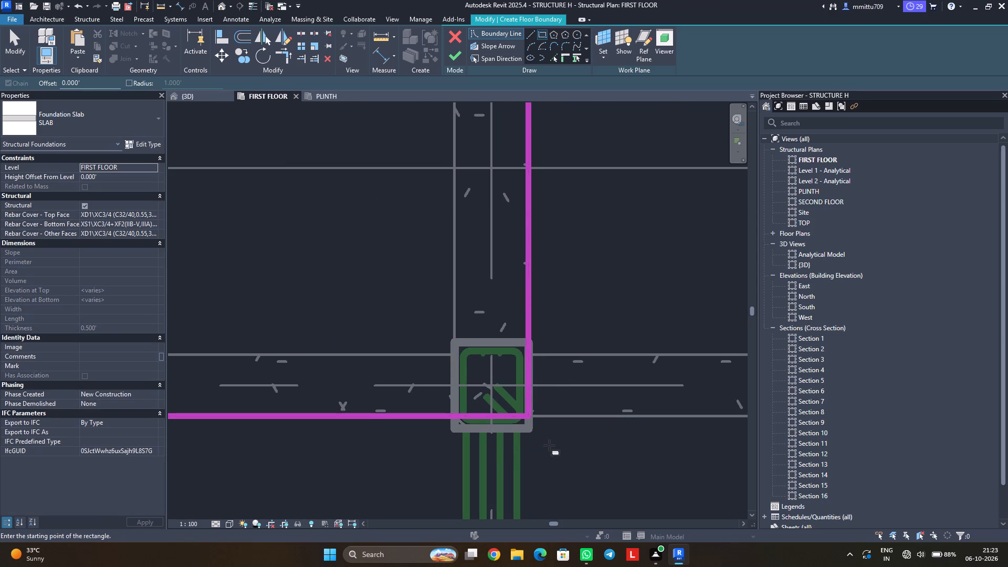
key("Escape")
scroll(549, 445, "up", 1)
scroll(549, 445, "down", 2)
scroll(549, 445, "up", 1)
scroll(549, 445, "down", 6)
scroll(475, 379, "up", 1)
scroll(475, 379, "down", 2)
scroll(477, 376, "up", 1)
scroll(476, 375, "down", 1)
scroll(476, 374, "up", 1)
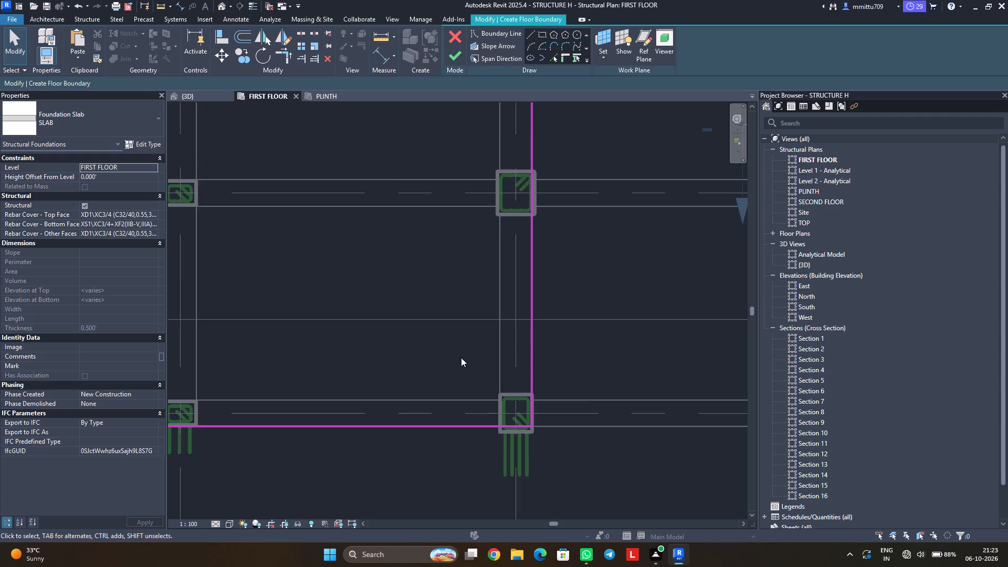
scroll(460, 357, "down", 4)
scroll(427, 312, "down", 2)
middle_click_drag(429, 311, 419, 422)
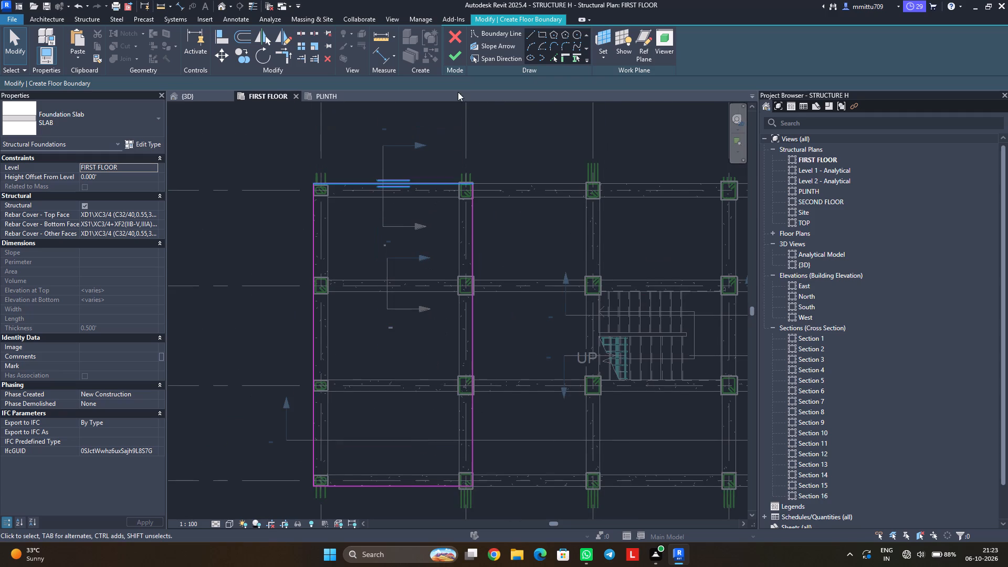
left_click(455, 59)
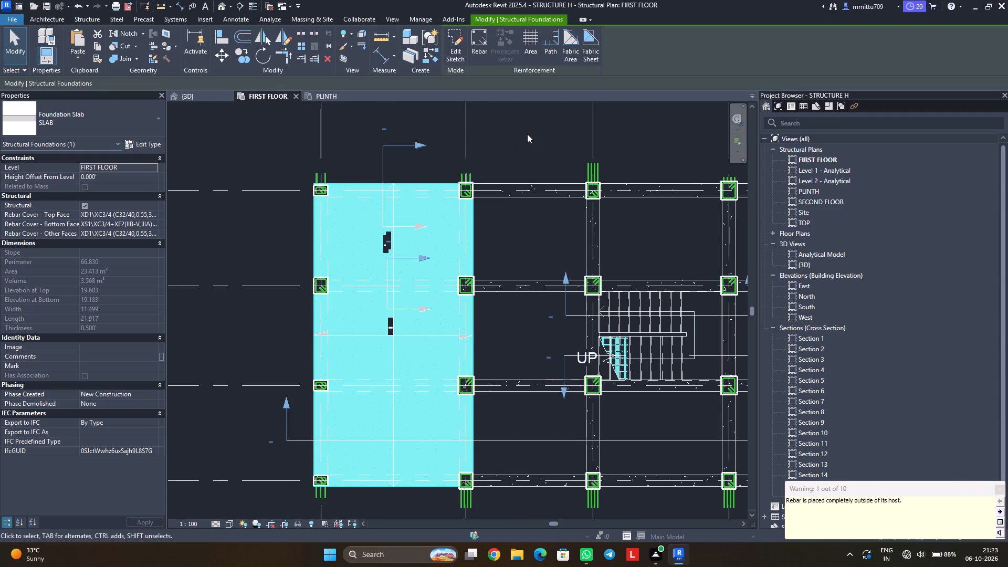
key("Escape")
key("Escape")
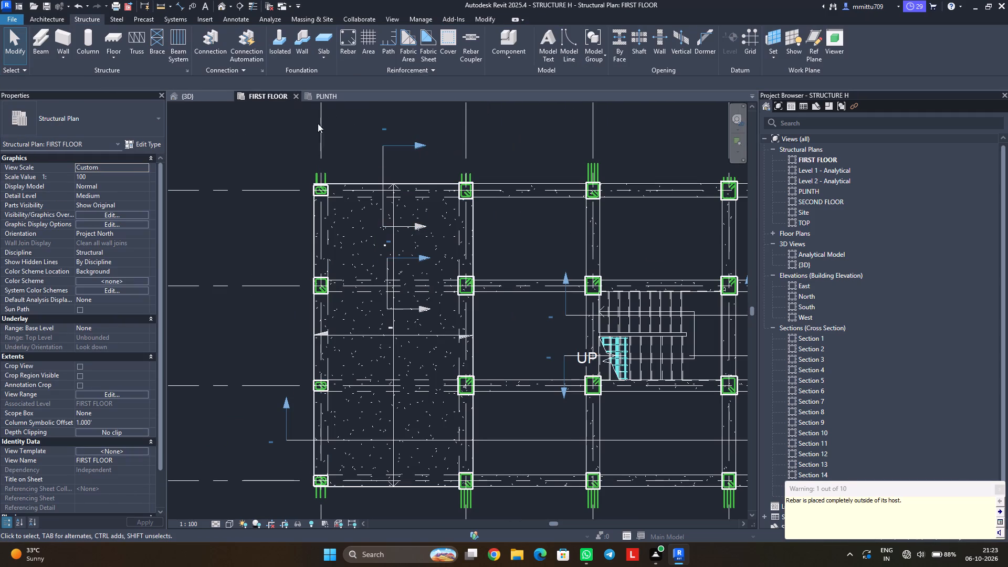
Create a rectangular foundation slab about 18 by 6.8 feet at FIRST FLOOR between grids 1 and 2, spanning grids B to D.
left_click(318, 40)
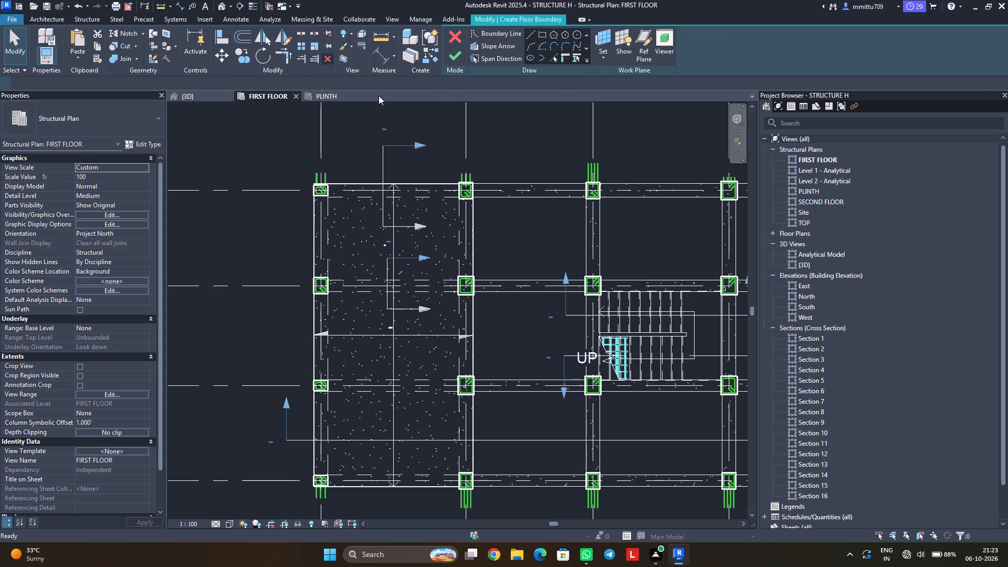
left_click(542, 33)
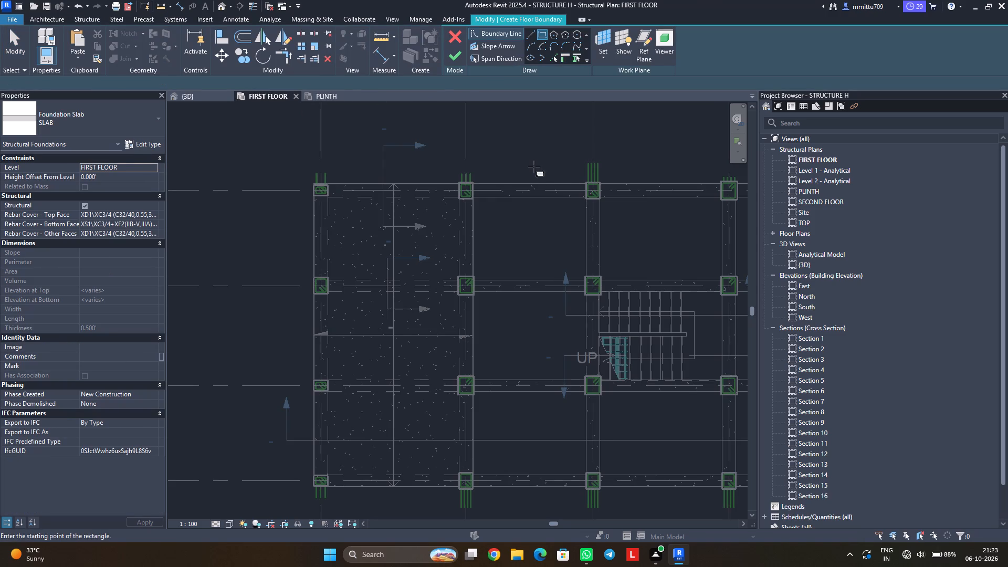
middle_click_drag(533, 166, 484, 182)
scroll(533, 166, "down", 1)
left_click(432, 196)
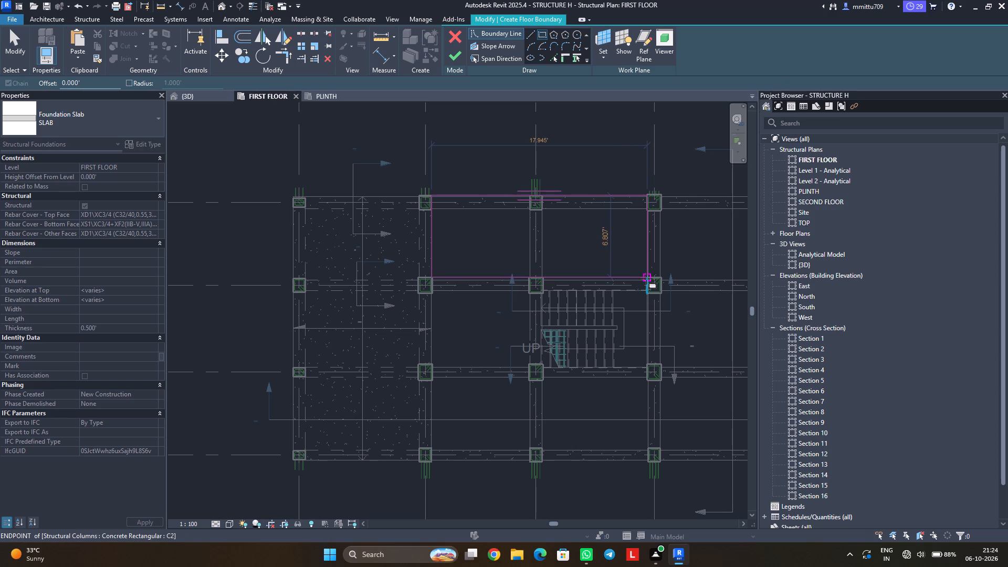
scroll(646, 278, "up", 11)
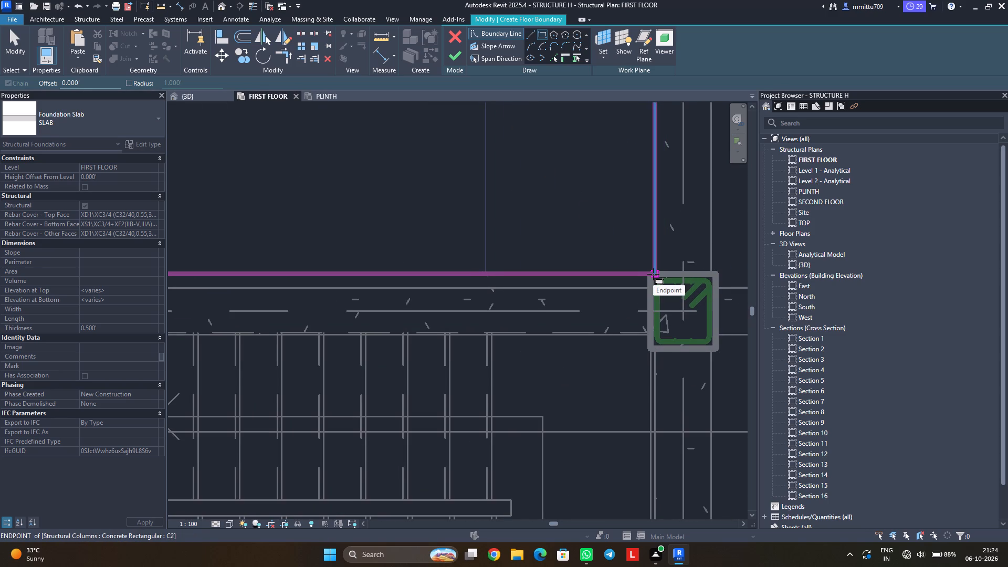
left_click(653, 274)
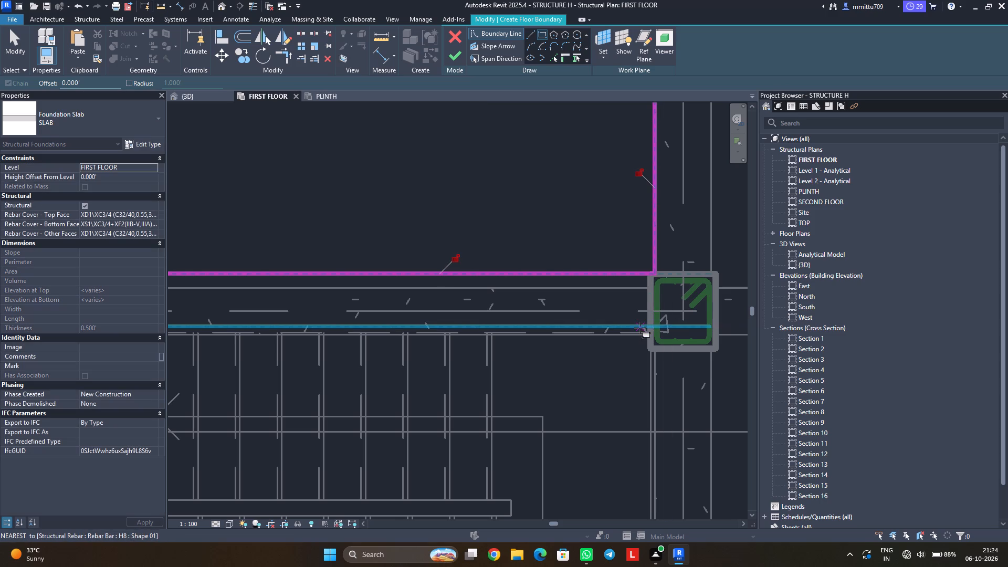
key("Escape")
key("Escape")
scroll(627, 328, "down", 3)
scroll(615, 327, "up", 3)
scroll(592, 319, "down", 7)
scroll(551, 311, "up", 1)
scroll(551, 311, "down", 1)
scroll(551, 311, "up", 1)
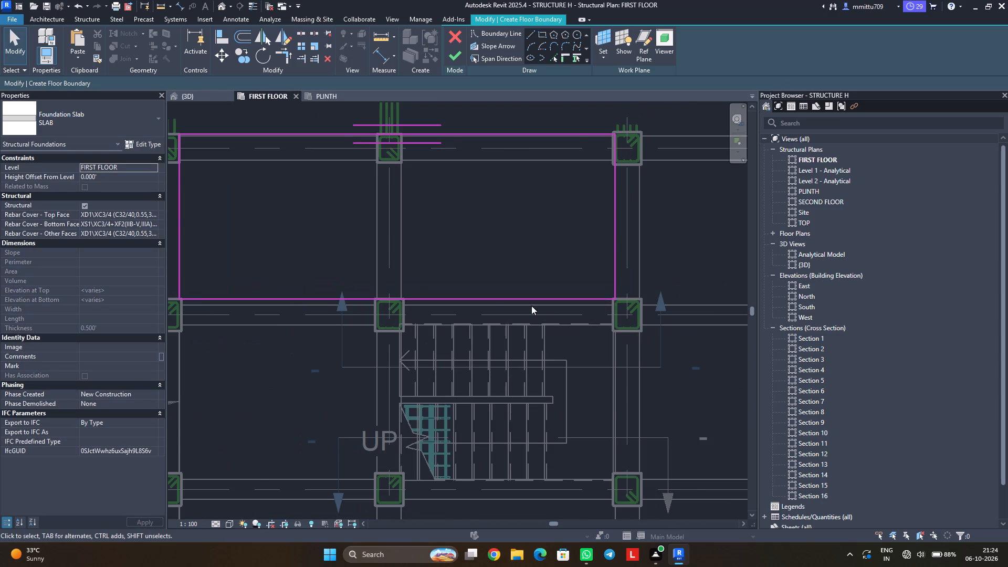
middle_click_drag(447, 270, 470, 292)
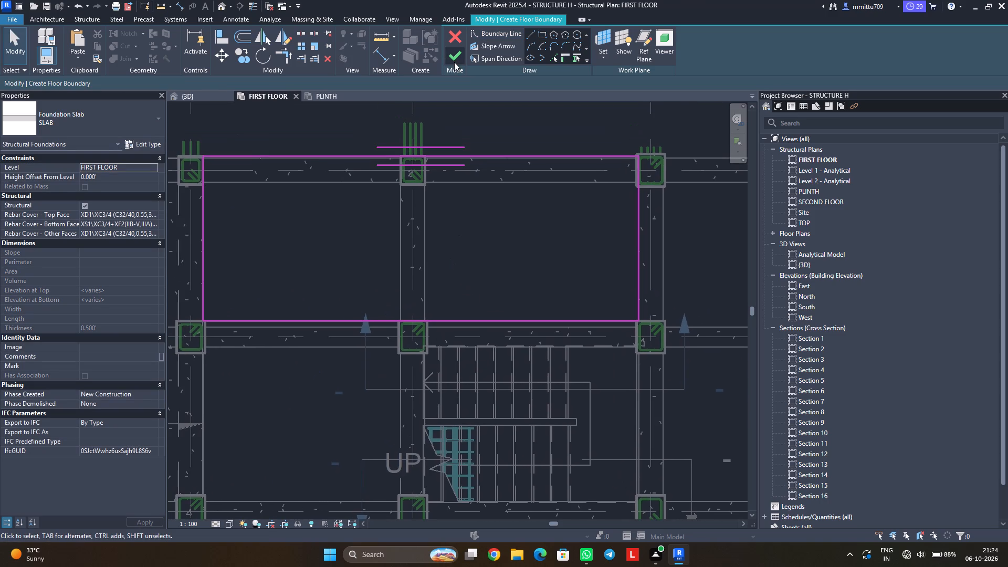
left_click(454, 62)
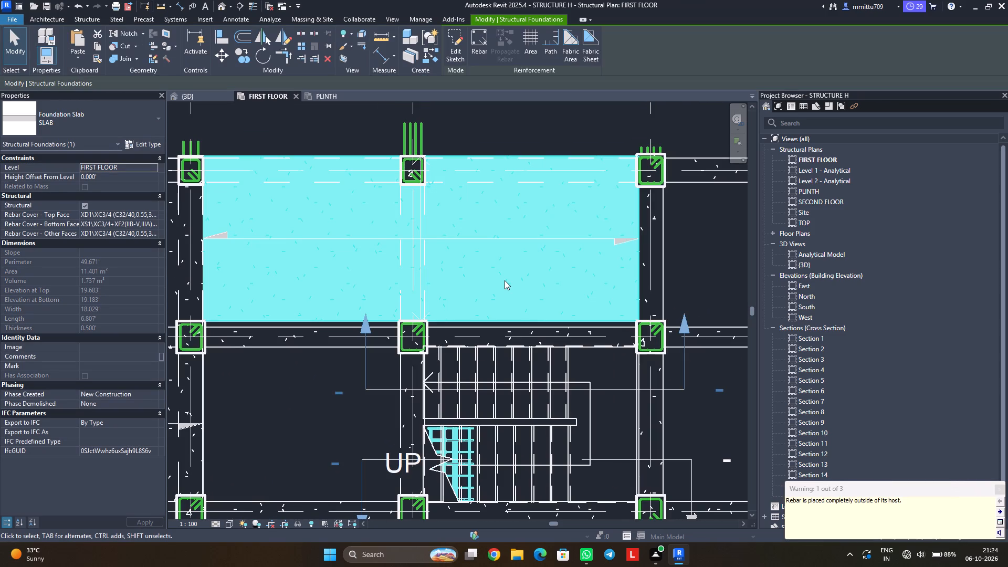
scroll(505, 280, "up", 1)
scroll(505, 280, "down", 2)
scroll(506, 282, "up", 1)
scroll(506, 282, "down", 2)
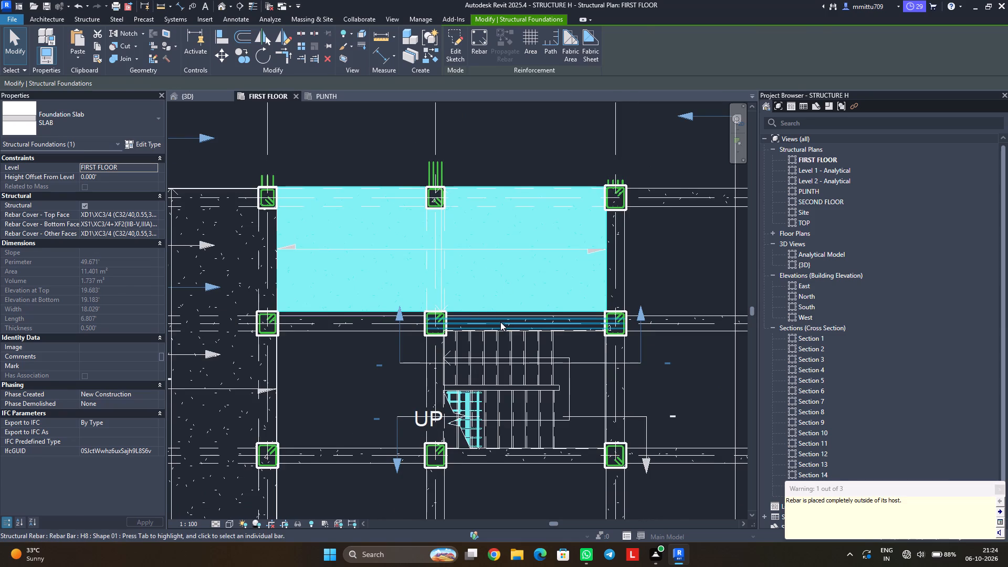
key("Escape")
key("Escape")
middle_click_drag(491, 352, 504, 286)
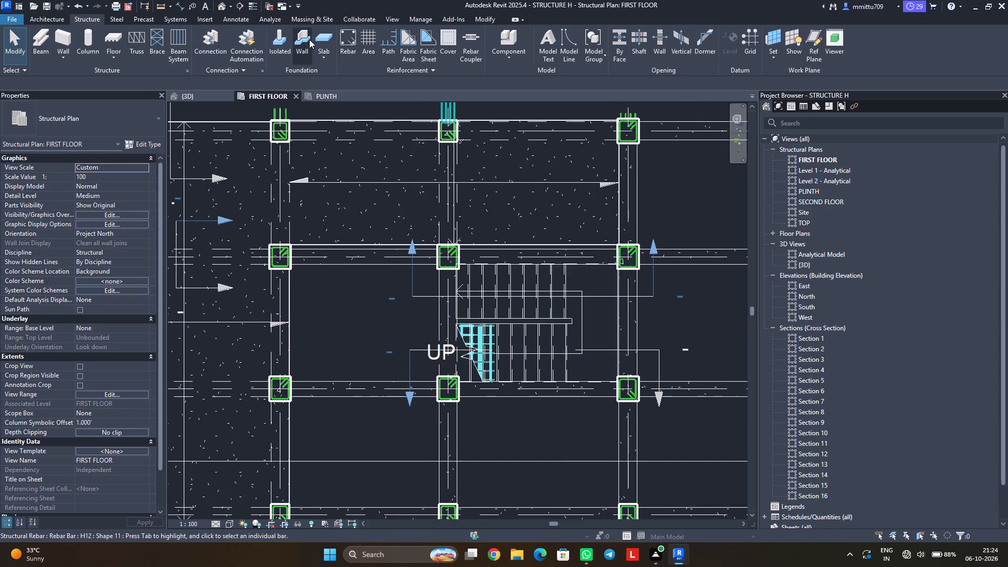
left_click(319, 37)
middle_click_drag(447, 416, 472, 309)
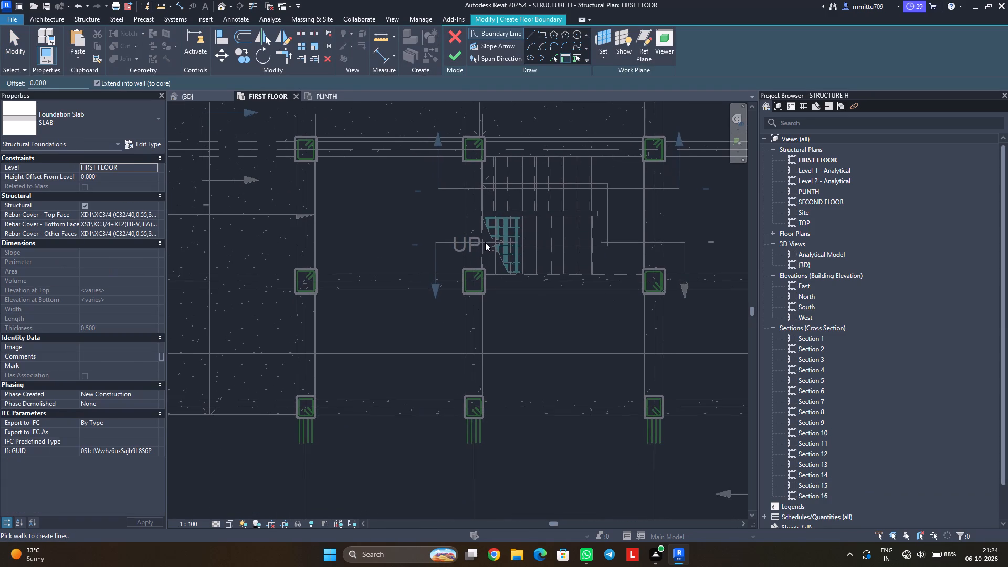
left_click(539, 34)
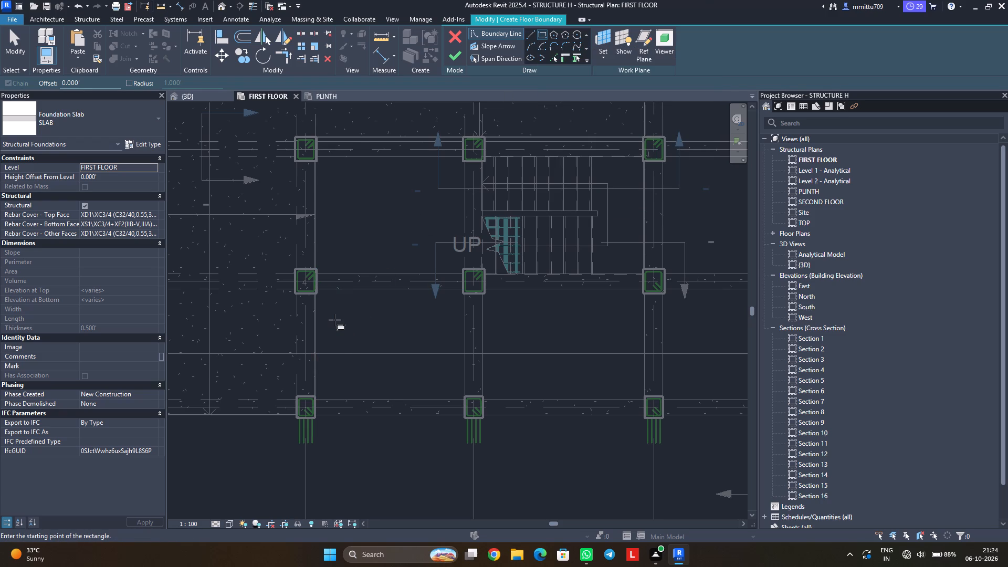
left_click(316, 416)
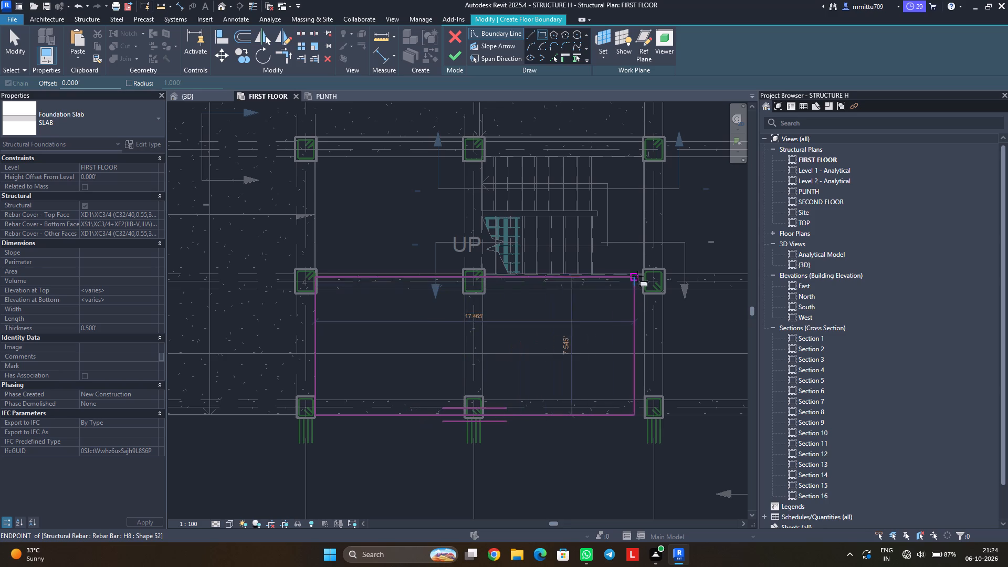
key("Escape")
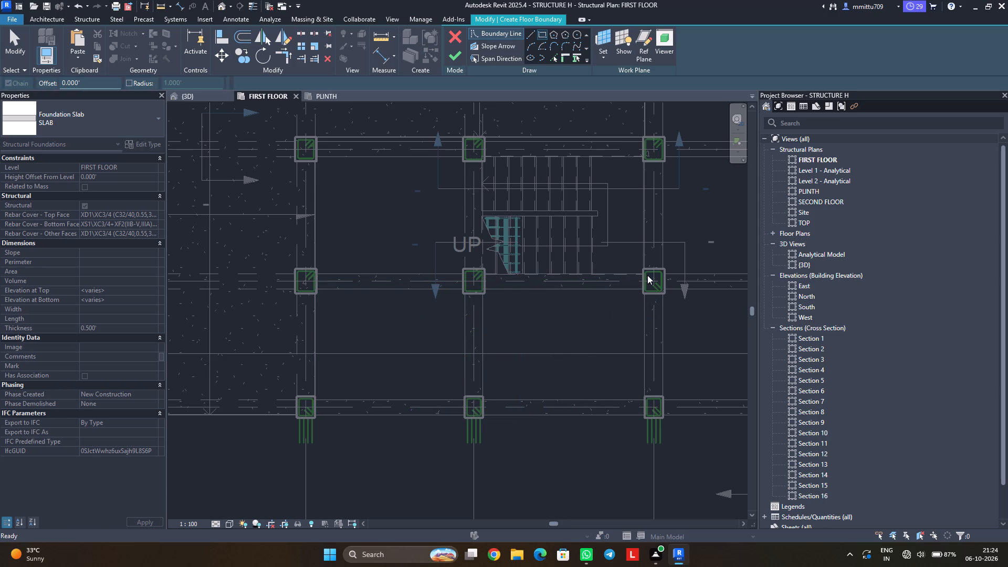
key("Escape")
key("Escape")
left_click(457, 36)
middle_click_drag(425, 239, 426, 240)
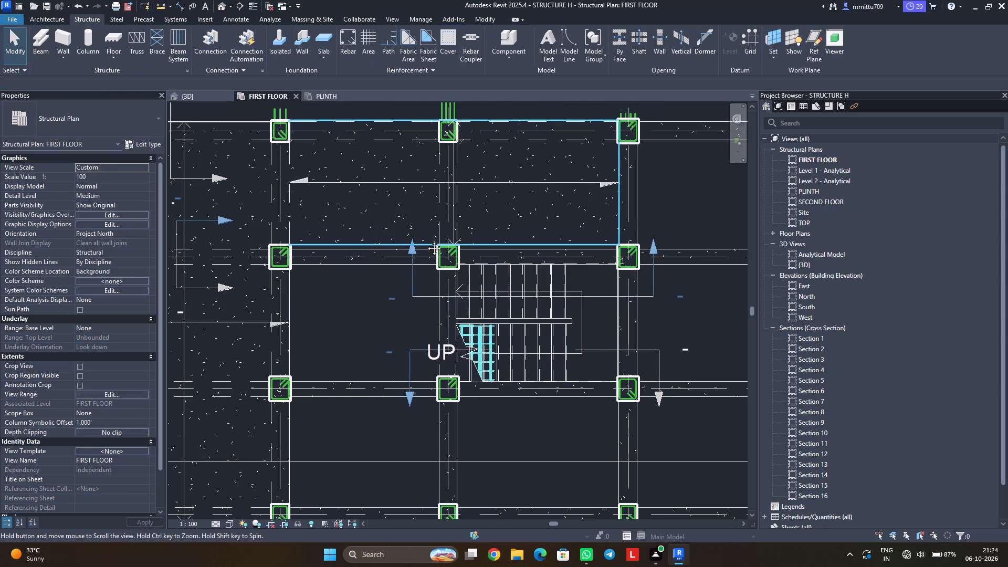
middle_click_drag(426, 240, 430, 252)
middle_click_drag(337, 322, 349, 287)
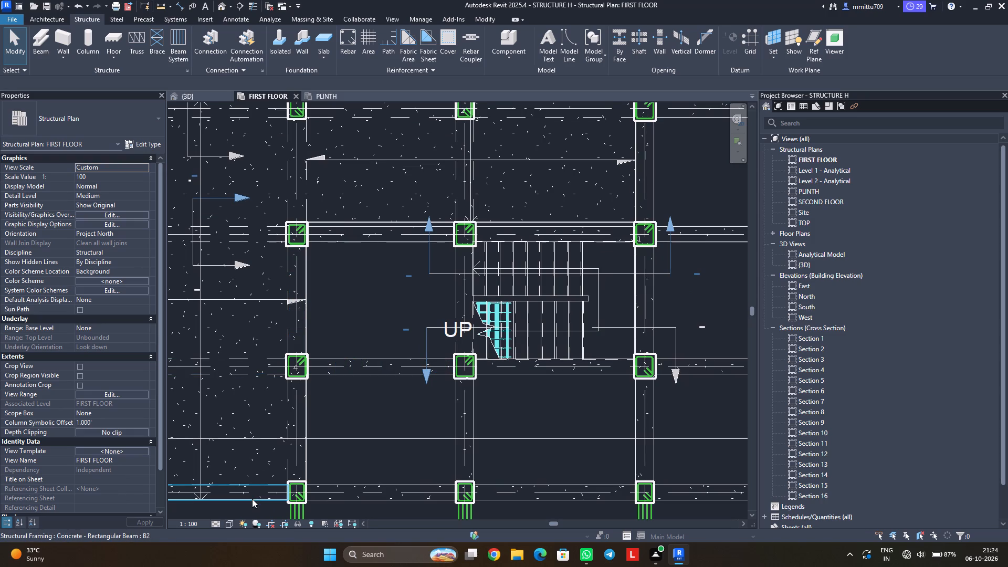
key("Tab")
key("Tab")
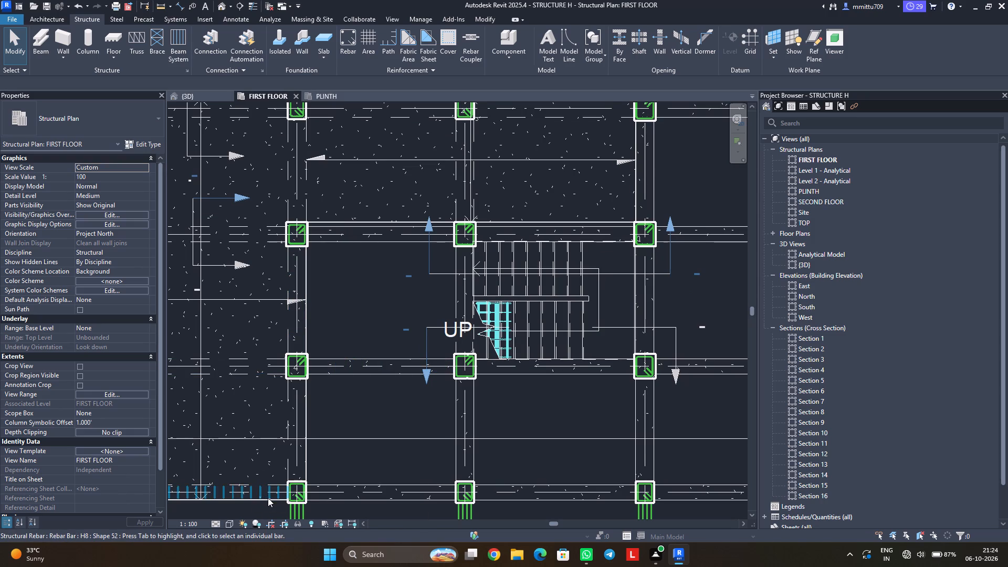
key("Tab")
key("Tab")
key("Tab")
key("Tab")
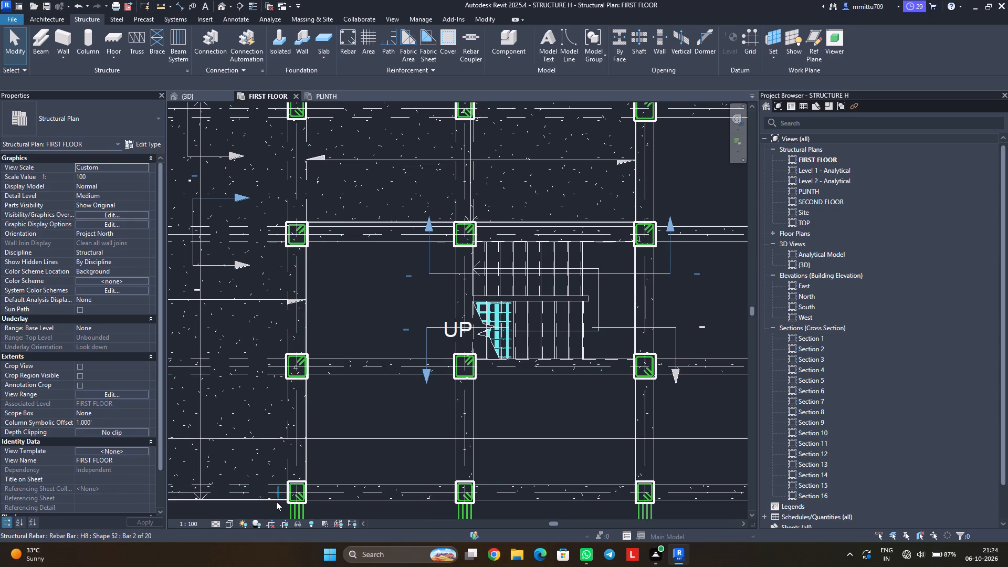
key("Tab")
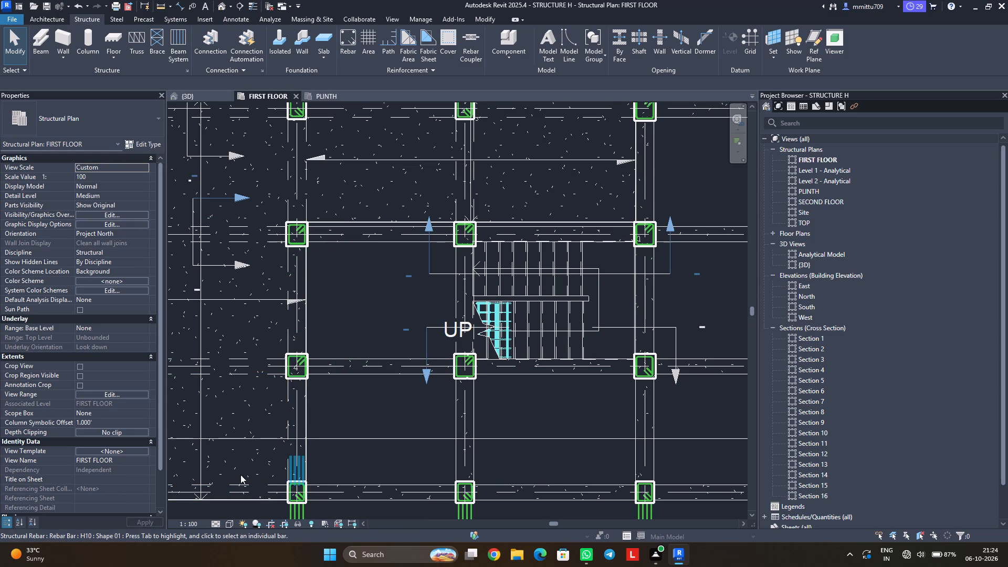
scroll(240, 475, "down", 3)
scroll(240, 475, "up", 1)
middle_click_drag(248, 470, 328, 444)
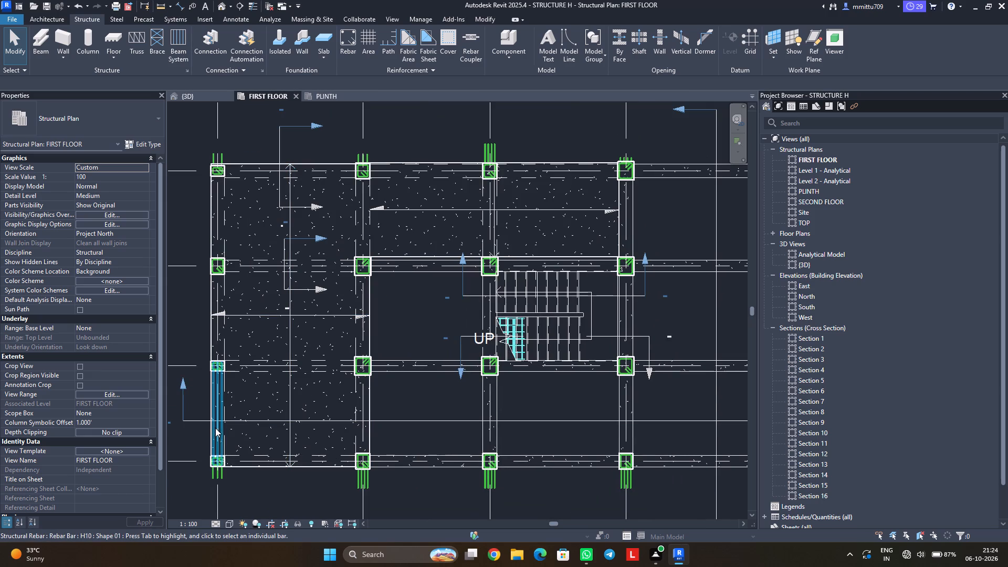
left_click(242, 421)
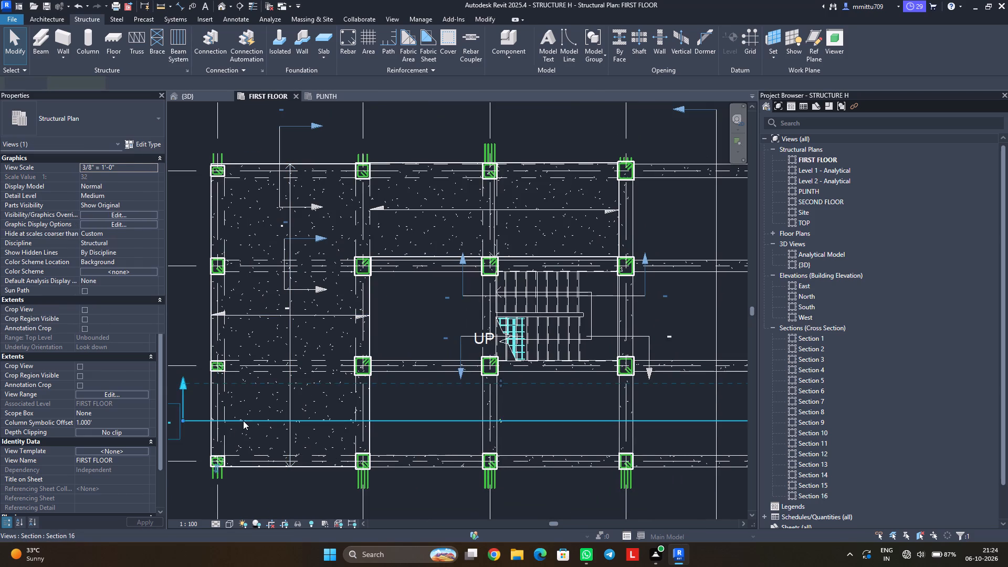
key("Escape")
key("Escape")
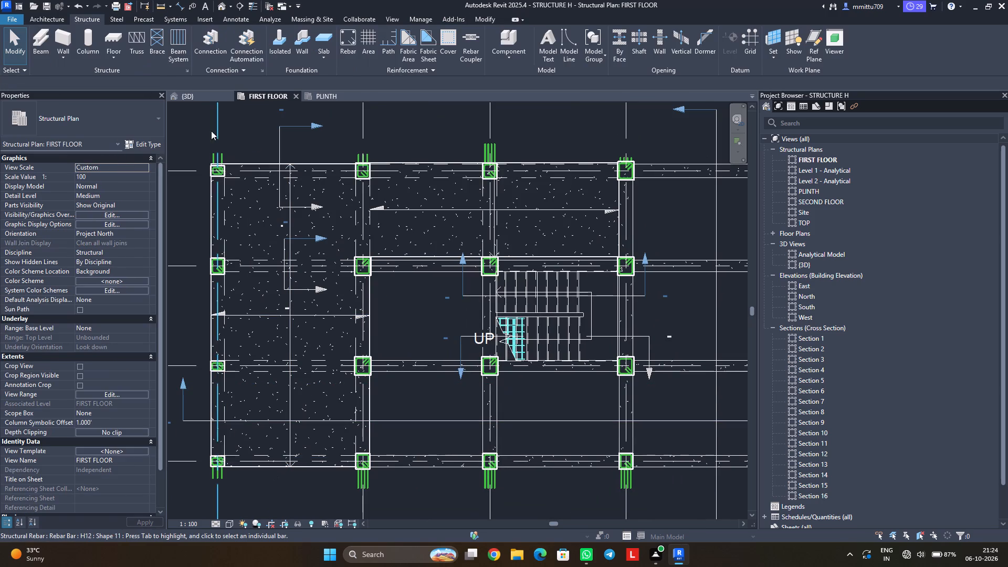
Examine the new FIRST FLOOR slab panels in the 3D view, from the whole frame down to the beam and column joints.
left_click(198, 98)
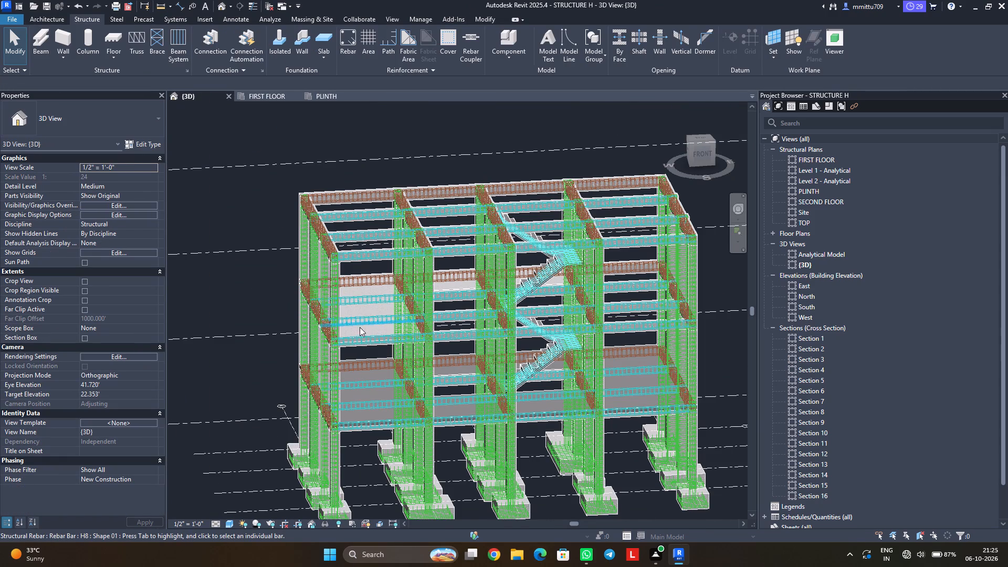
middle_click_drag(355, 341, 316, 408, "shift")
scroll(316, 408, "up", 1, "shift")
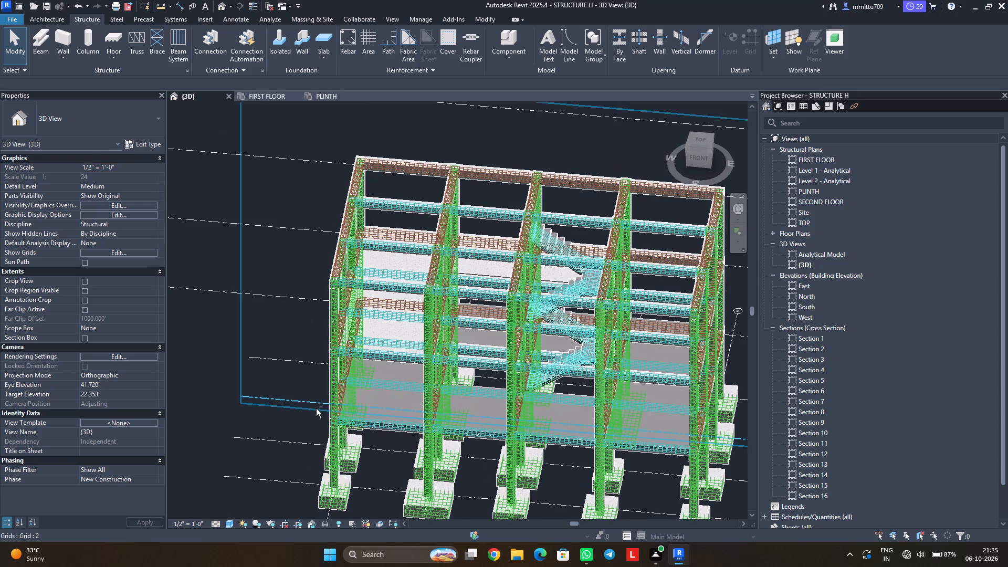
scroll(395, 373, "up", 1)
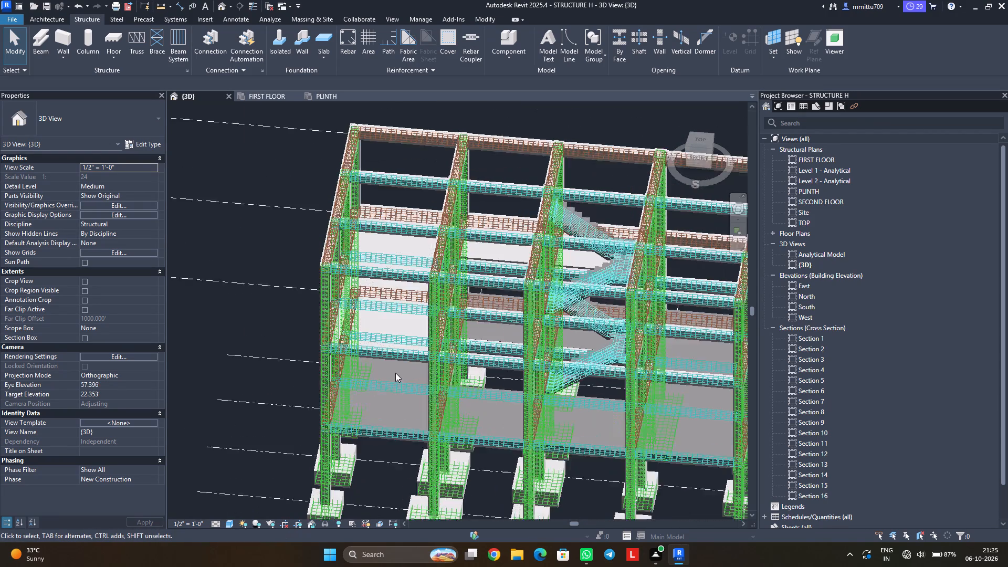
scroll(395, 373, "up", 5)
scroll(395, 373, "down", 1)
middle_click_drag(397, 344, 349, 421)
scroll(349, 421, "up", 1)
middle_click_drag(352, 418, 402, 385, "shift")
scroll(407, 311, "up", 3)
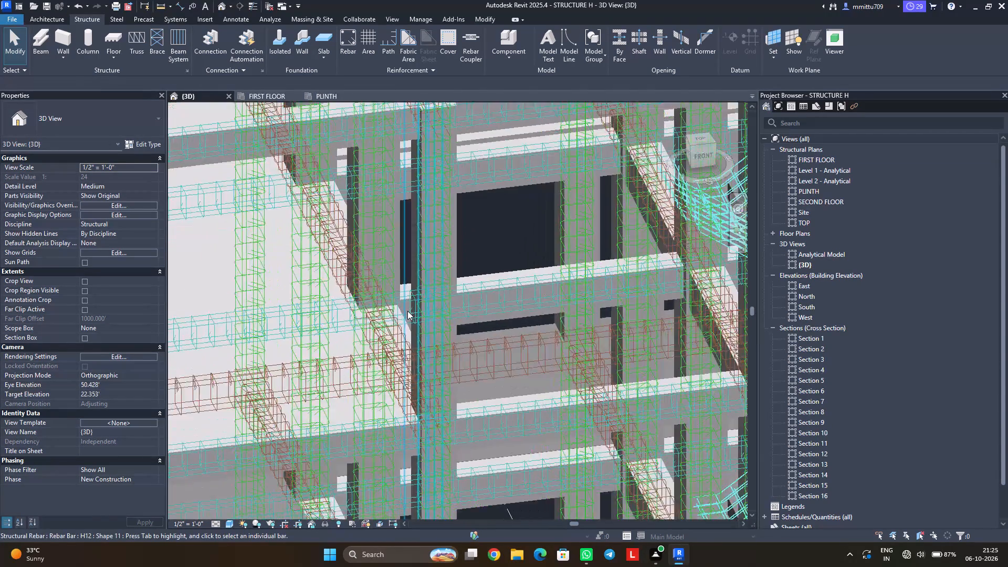
scroll(407, 311, "up", 6)
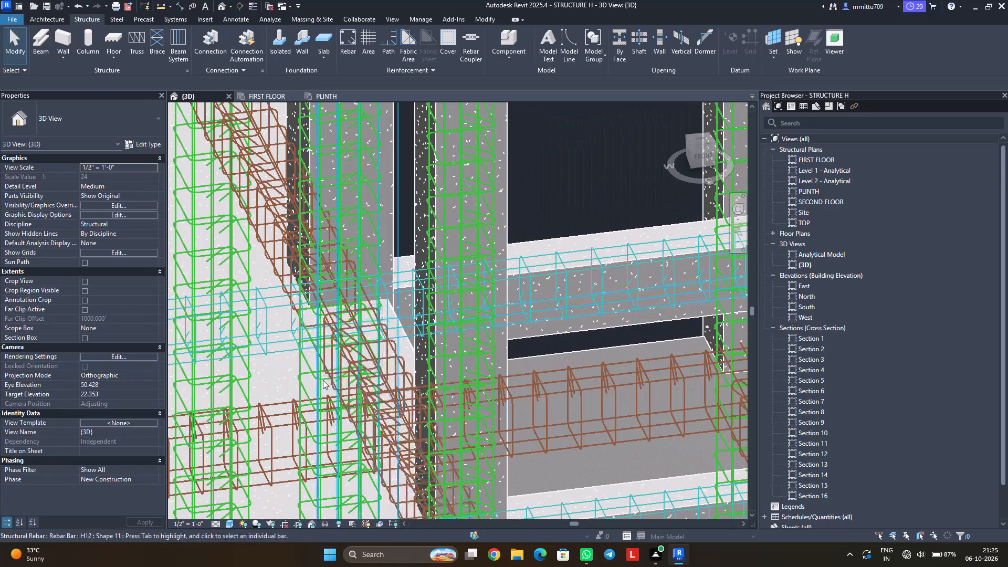
scroll(323, 380, "down", 7)
middle_click_drag(275, 395, 380, 355)
middle_click_drag(313, 376, 358, 379)
middle_click_drag(223, 408, 458, 345)
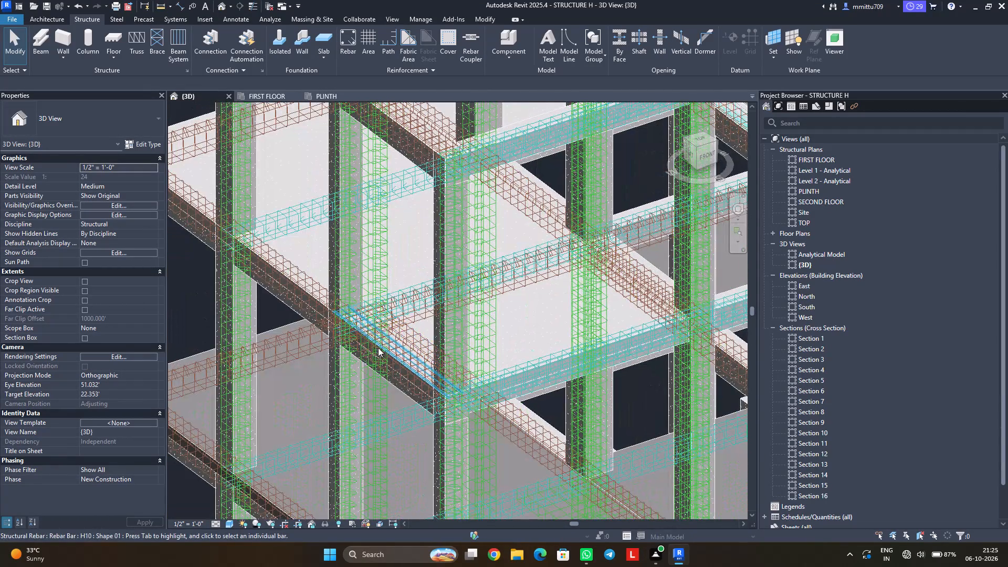
Examine the FIRST FLOOR slab edge along the outer grid A beam and its column joints in the 3D view.
scroll(339, 306, "down", 1)
scroll(339, 306, "up", 1)
scroll(339, 306, "down", 1)
scroll(339, 306, "up", 5)
scroll(327, 308, "down", 1)
scroll(327, 308, "up", 8)
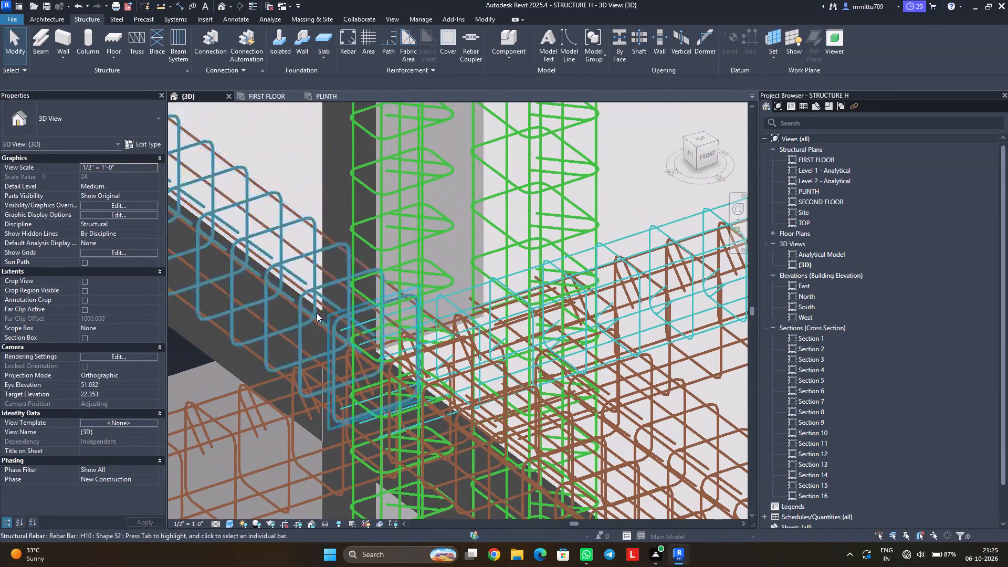
scroll(317, 313, "up", 1)
scroll(317, 313, "down", 1)
scroll(317, 313, "up", 1)
scroll(317, 313, "down", 1)
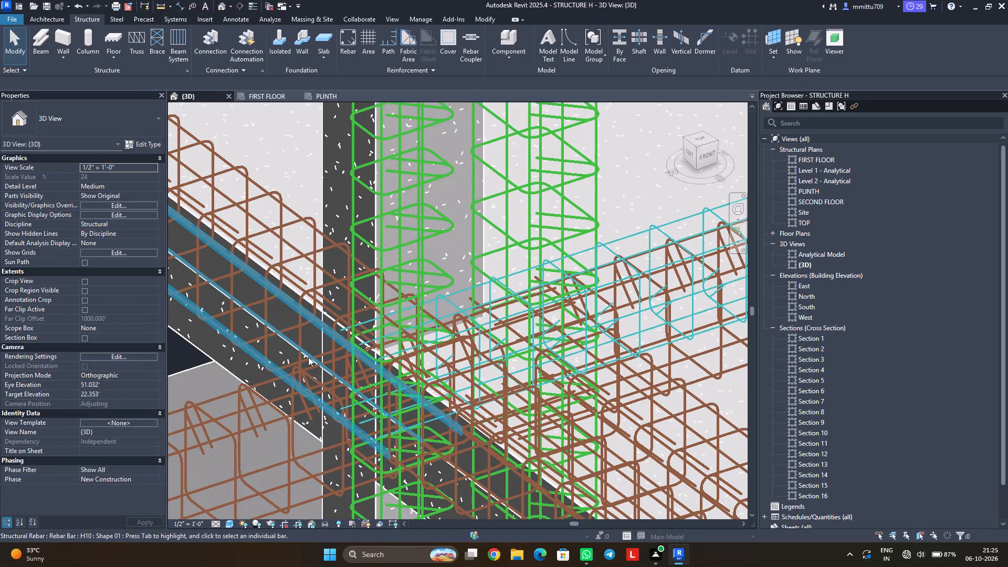
scroll(436, 425, "down", 1)
middle_click_drag(436, 424, 353, 238)
scroll(556, 444, "down", 2)
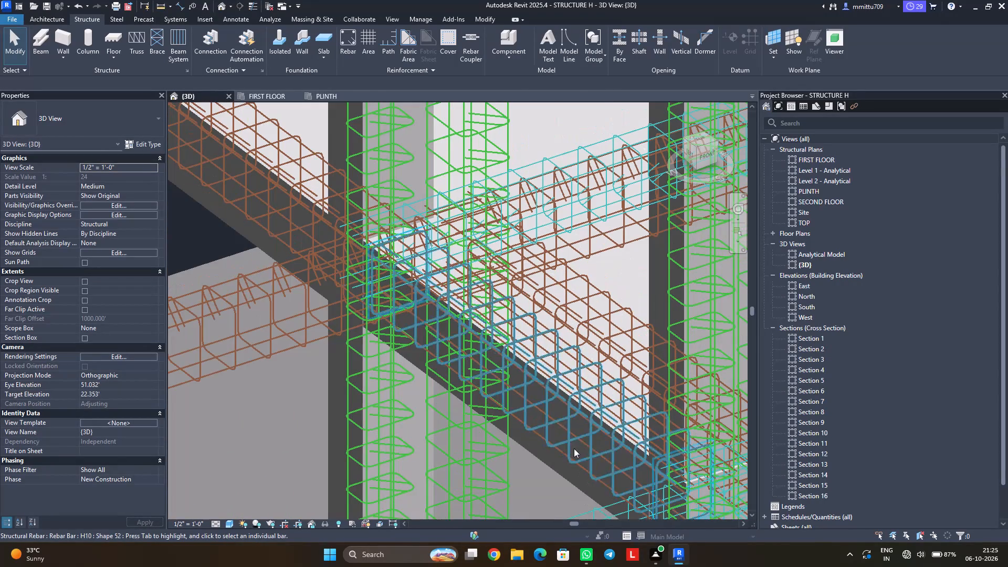
middle_click_drag(592, 455, 492, 404)
middle_click_drag(560, 449, 511, 419)
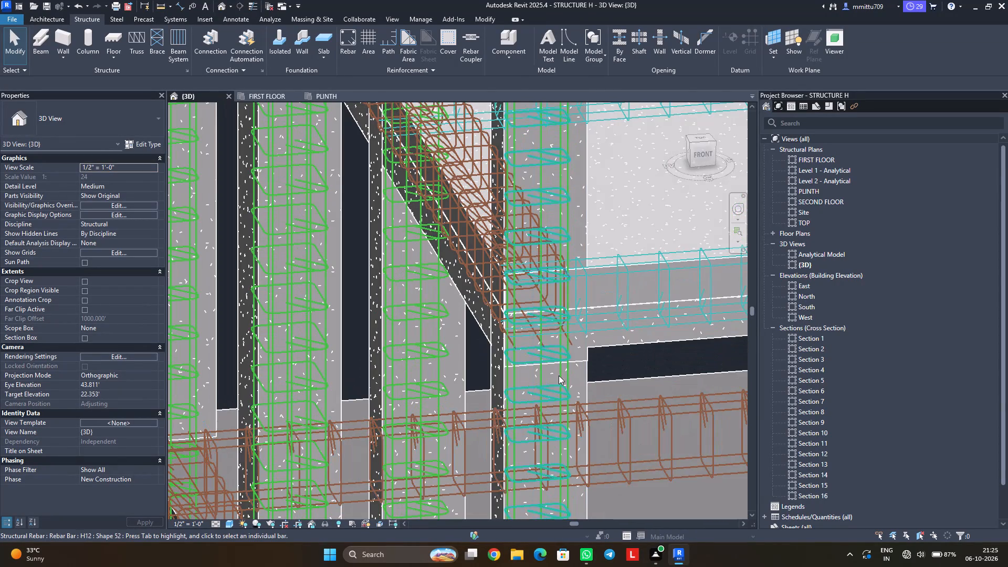
Select the FIRST FLOOR slab panel between grids A and B in 3D and examine its fit at the corner column and surrounding beams.
left_click(599, 303)
scroll(551, 352, "up", 1)
scroll(551, 352, "down", 2)
scroll(550, 353, "up", 1)
scroll(550, 353, "down", 2)
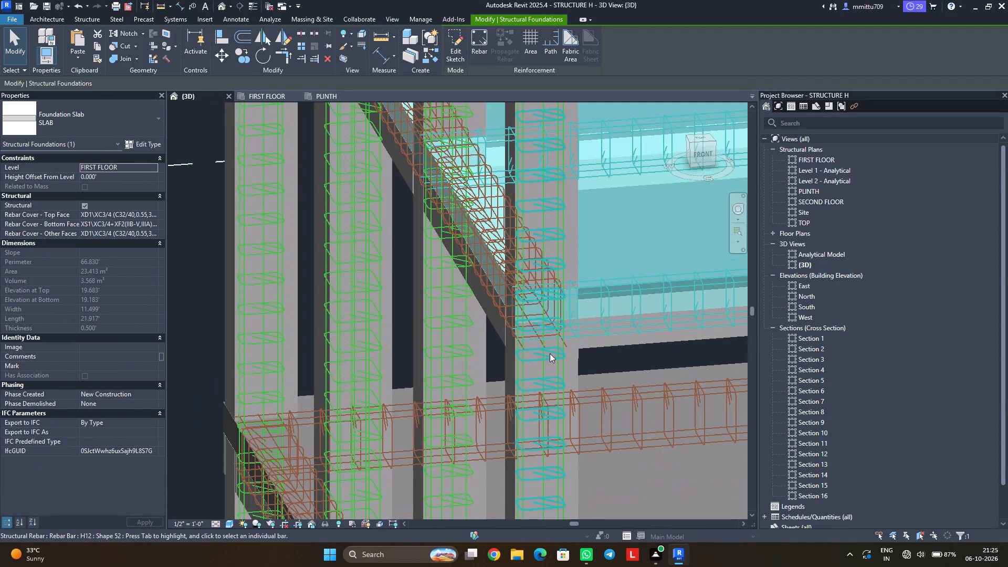
scroll(550, 353, "up", 1)
scroll(550, 353, "down", 1)
scroll(550, 353, "up", 1)
scroll(550, 353, "down", 1)
middle_click_drag(568, 366, 331, 426)
scroll(331, 426, "up", 1)
scroll(399, 409, "down", 2)
scroll(399, 409, "up", 1)
scroll(399, 409, "down", 4)
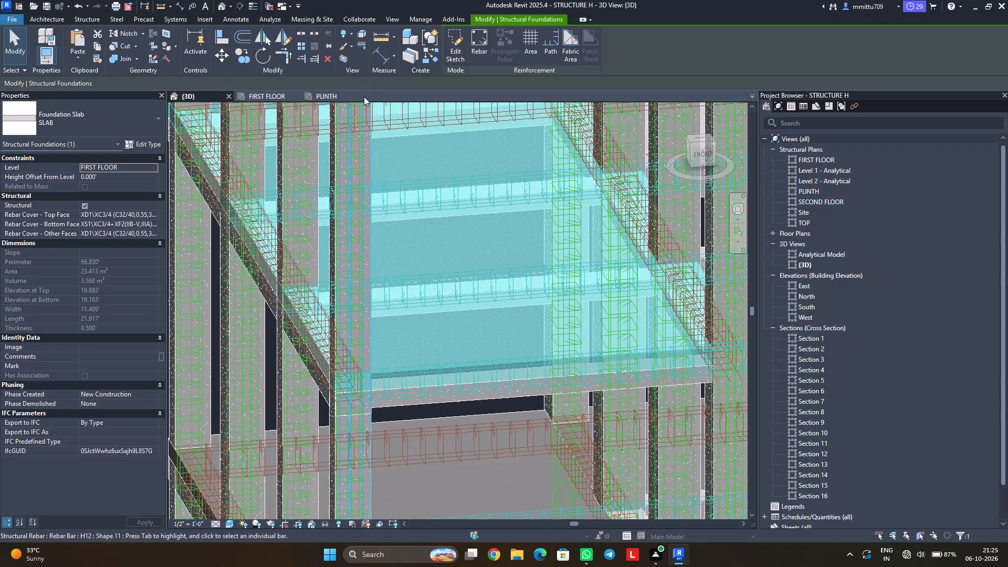
Review the boundary sketch of the slab panel between grids A and B in the FIRST FLOOR plan without altering it.
left_click(448, 40)
left_click(272, 99)
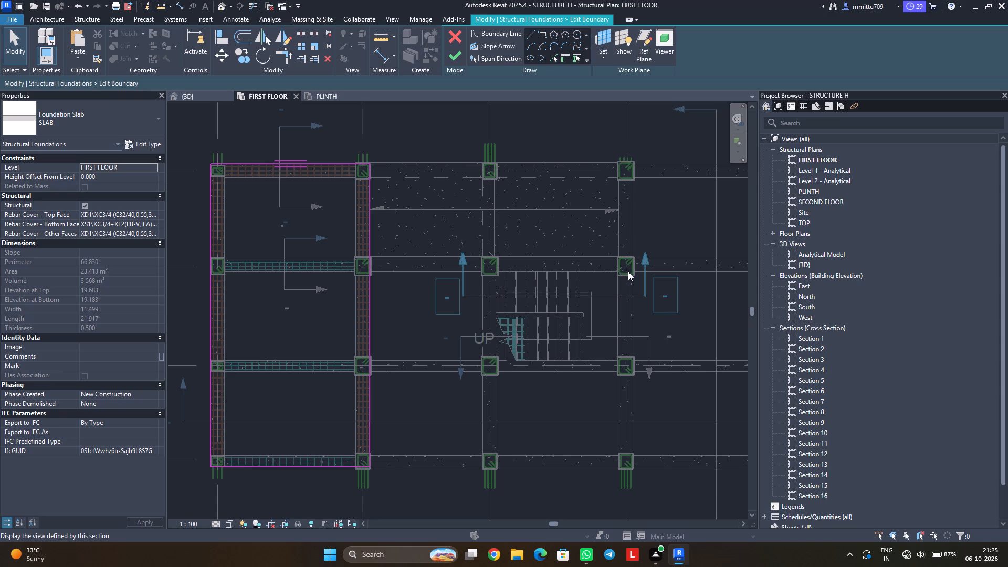
left_click(452, 55)
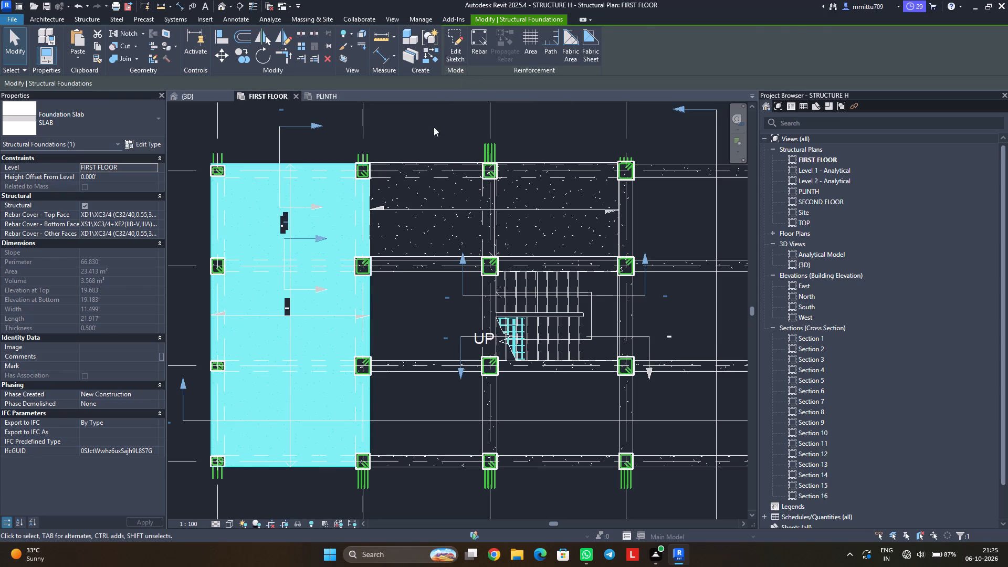
left_click(434, 127)
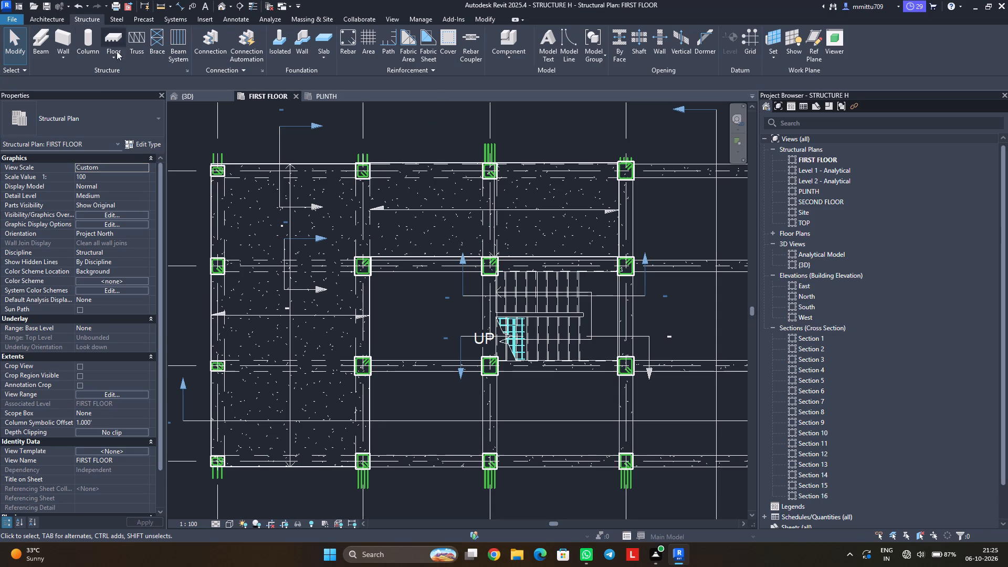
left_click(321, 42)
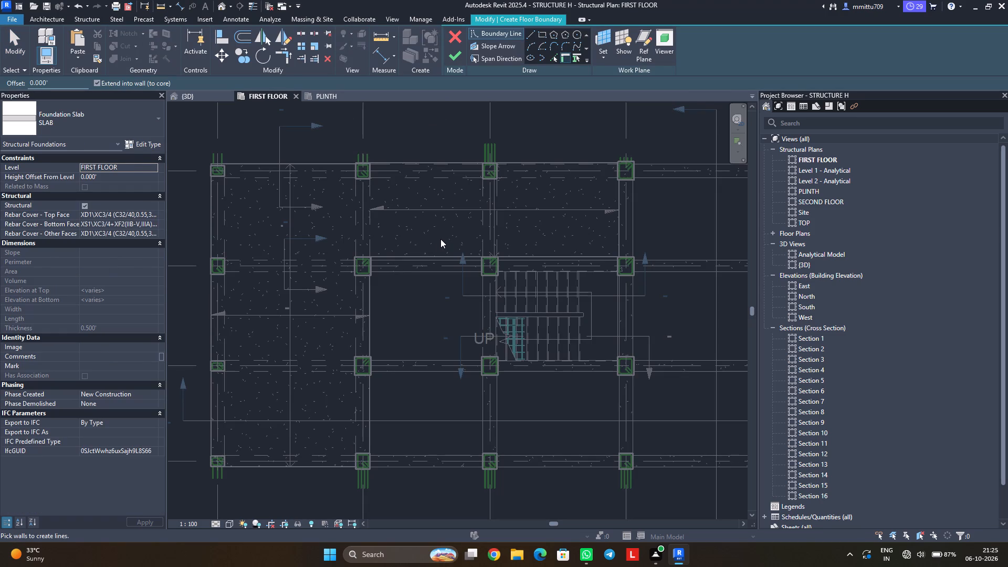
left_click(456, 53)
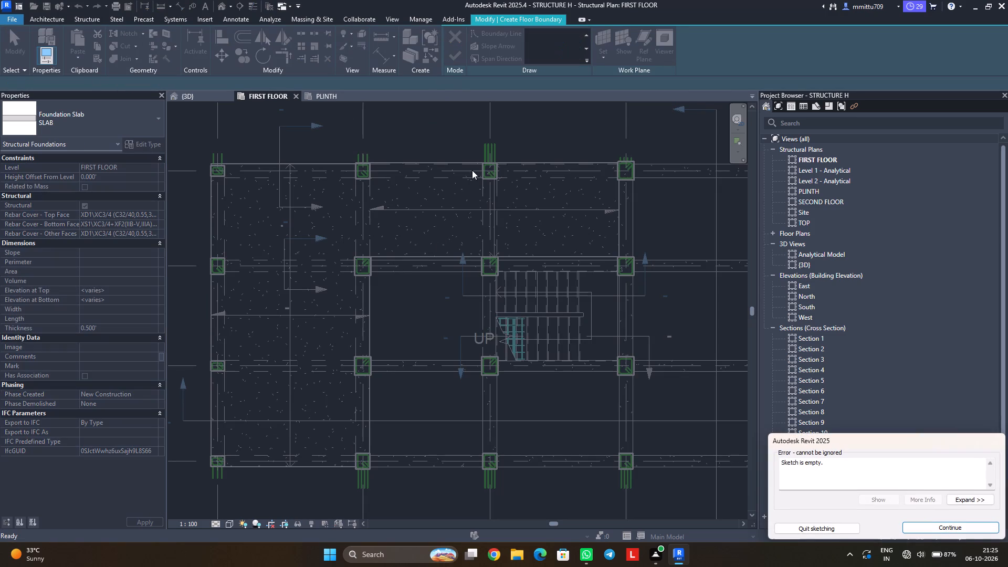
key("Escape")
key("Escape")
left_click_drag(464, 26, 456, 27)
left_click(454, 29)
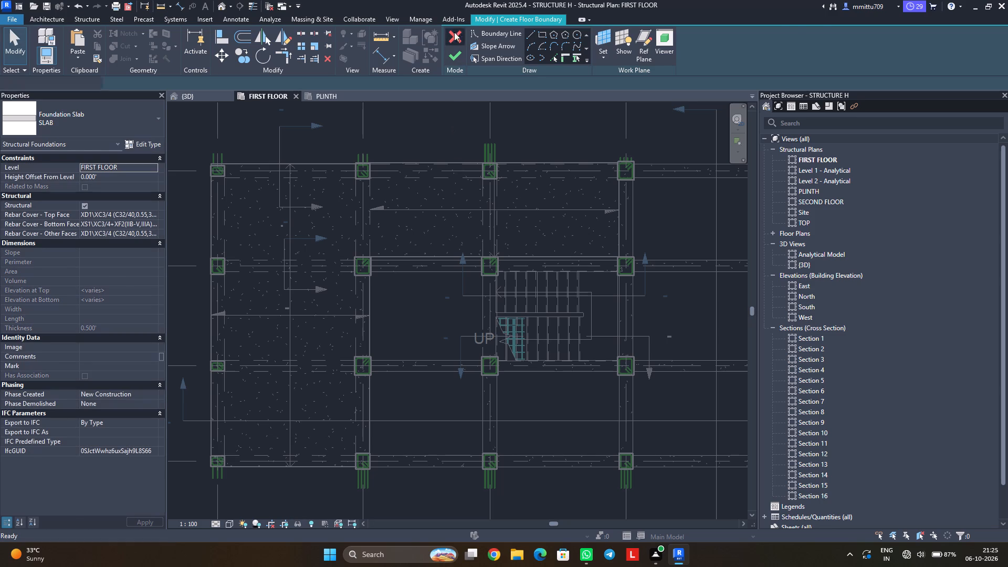
Nudge the stair-side edge of the FIRST FLOOR slab panel between grids 1 and 2 toward grid 2, making the panel about 7.06 ft long.
left_click(414, 253)
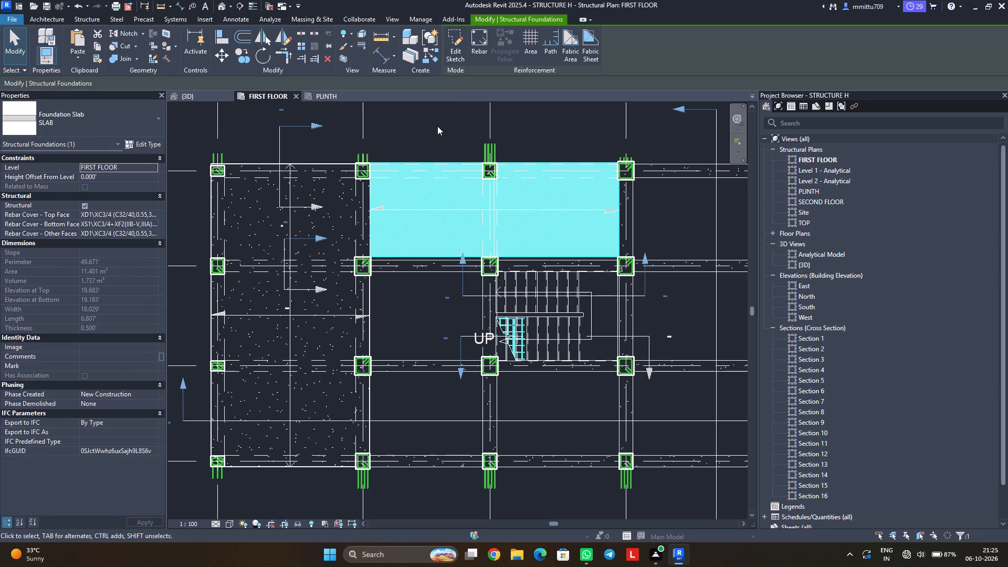
key("Escape")
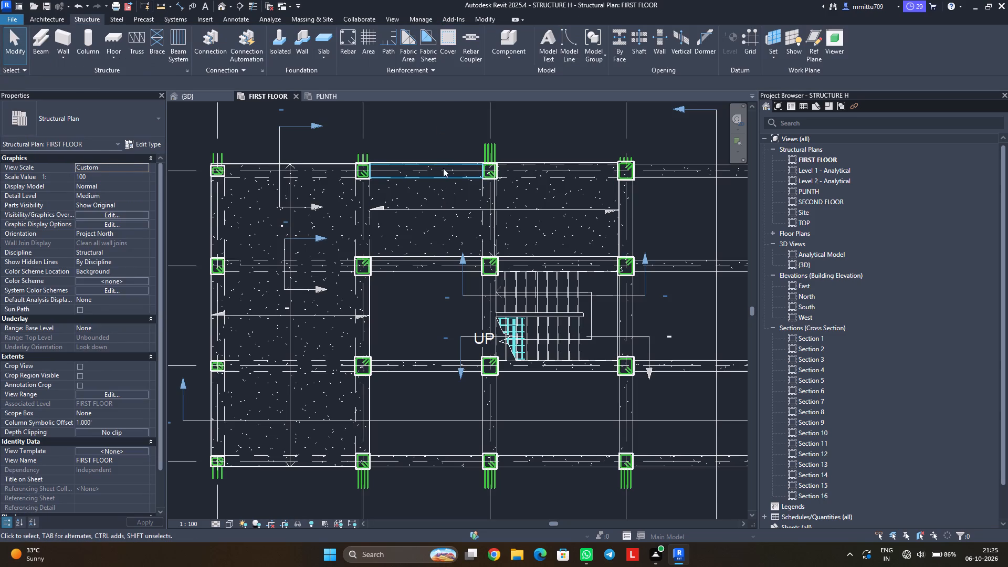
left_click(432, 257)
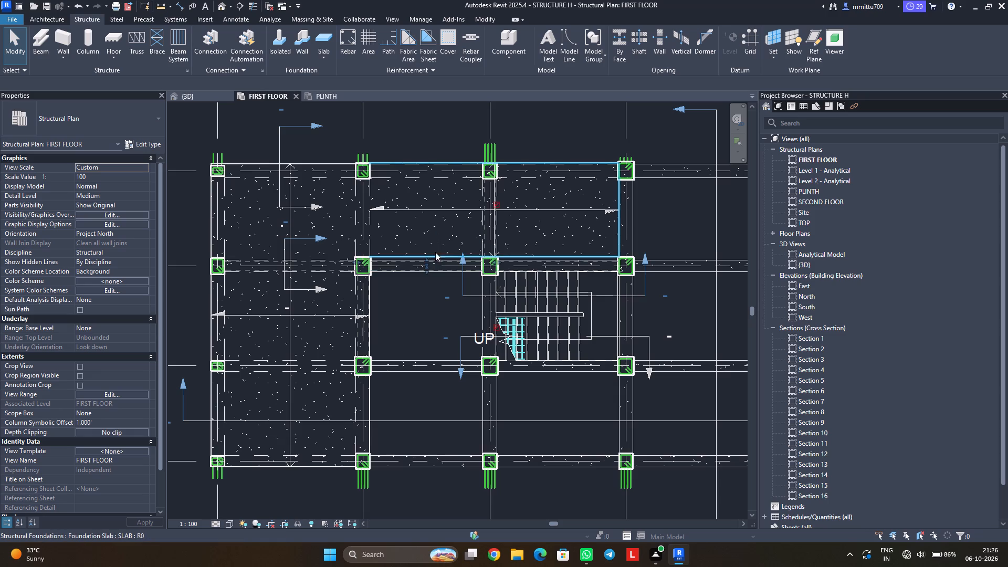
key("Escape")
left_click(435, 254)
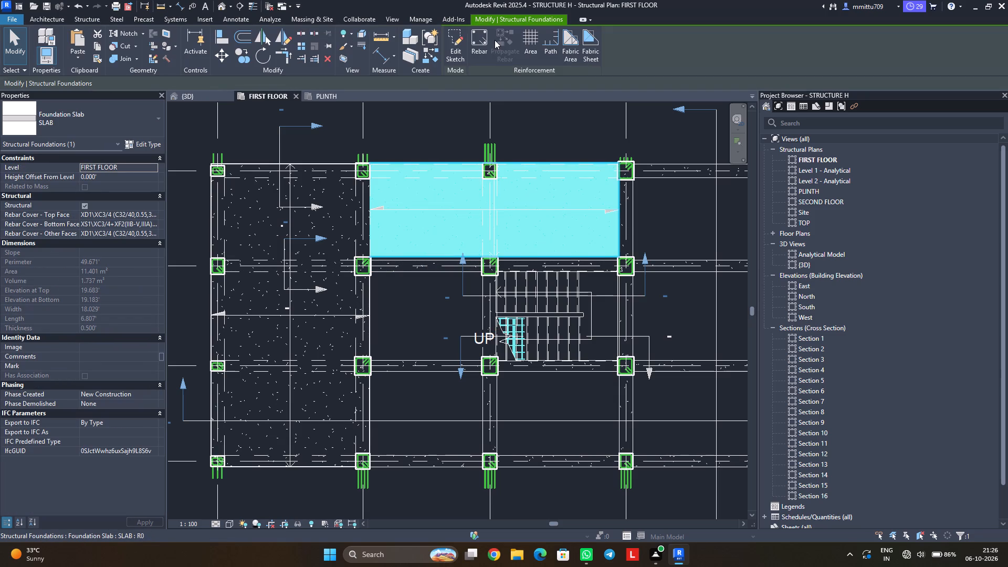
left_click(462, 43)
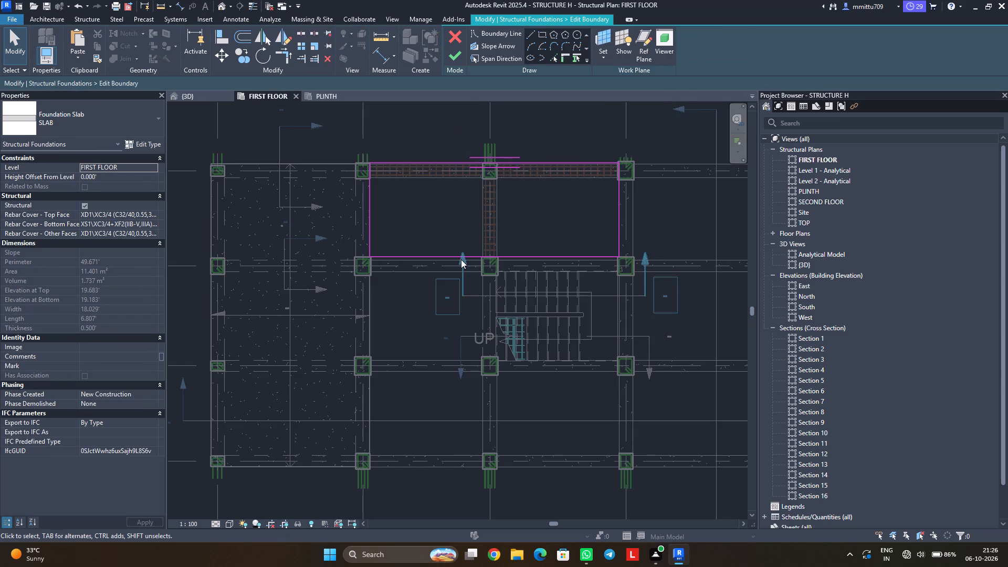
left_click(475, 258)
key("Down")
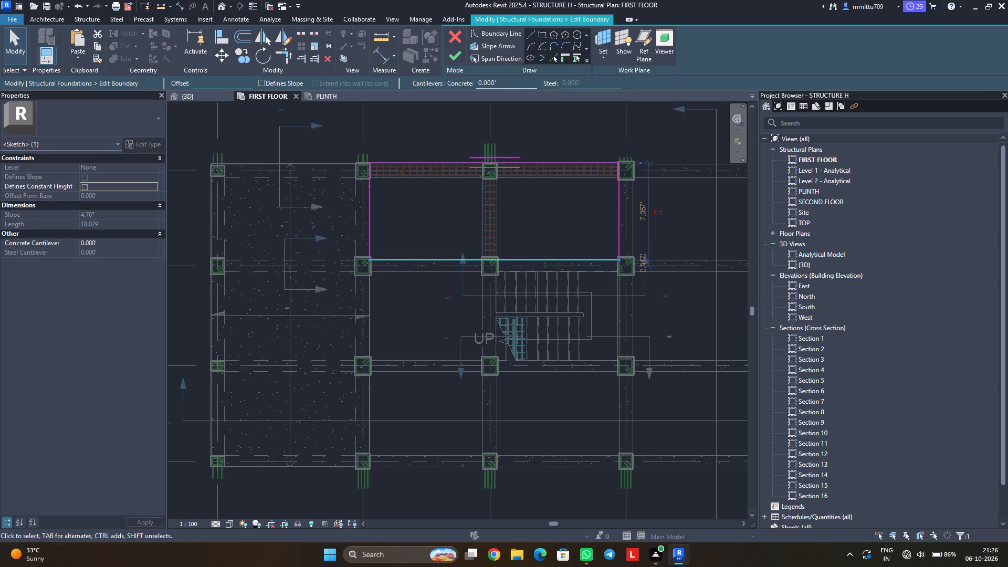
left_click(453, 59)
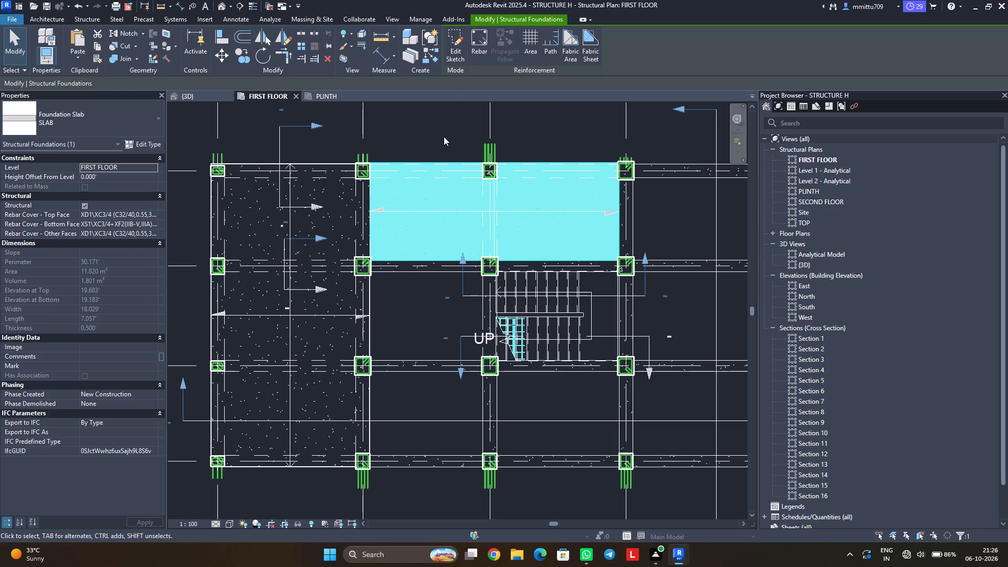
left_click(436, 131)
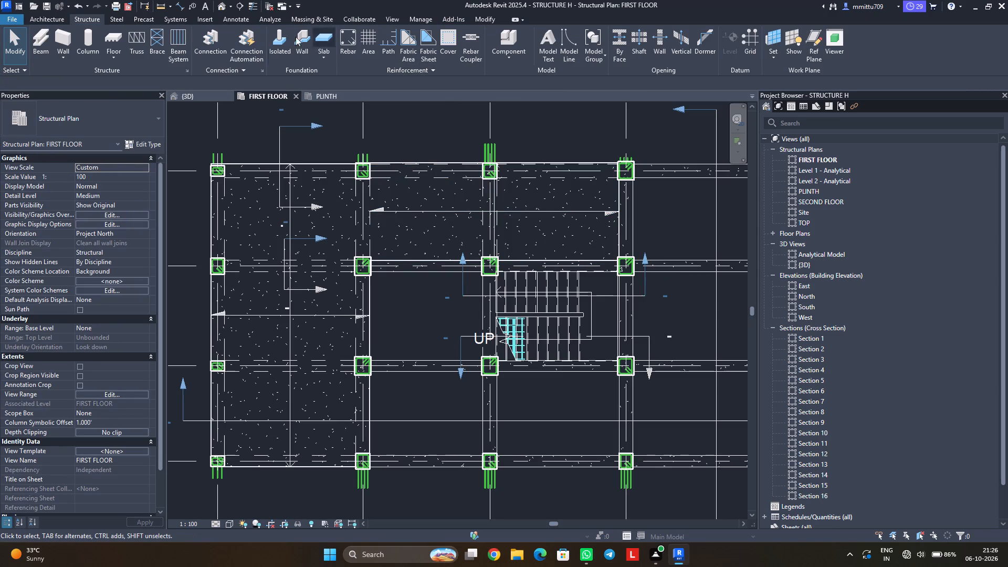
Create a rectangular SLAB foundation slab on FIRST FLOOR between grids 3 and 4, below the stair, about 17.9 by 7.7 ft.
left_click(325, 40)
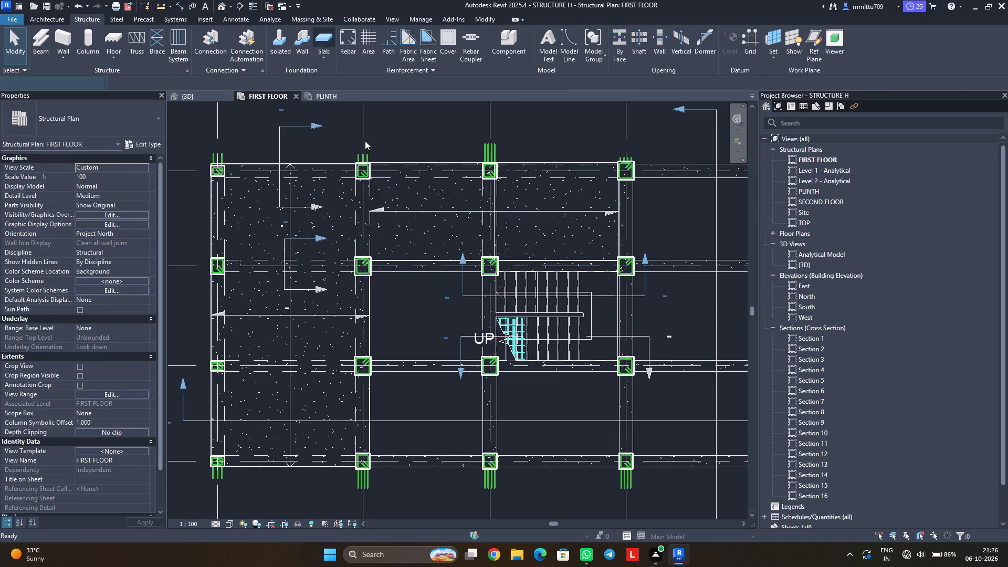
left_click(540, 31)
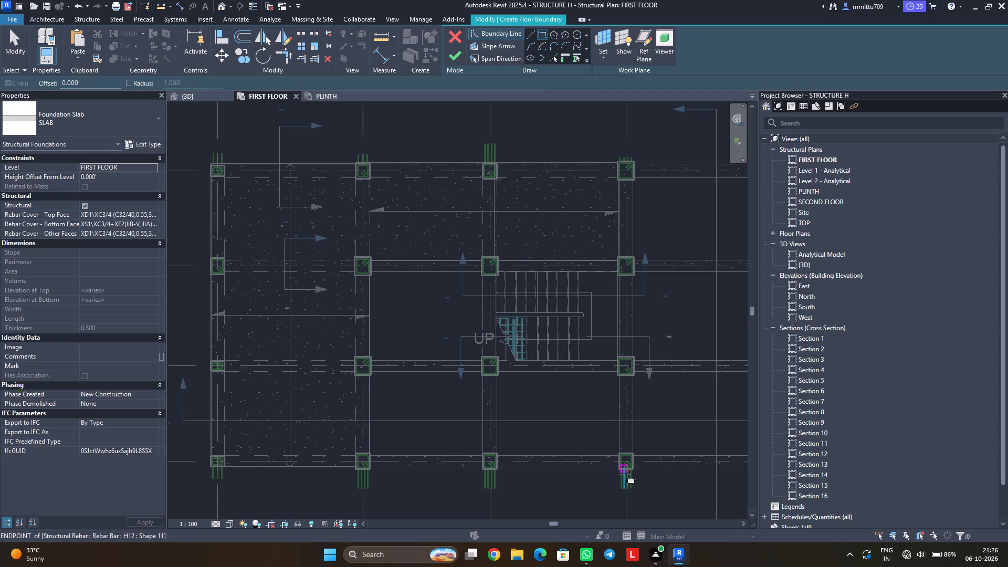
left_click(369, 465)
key("Escape")
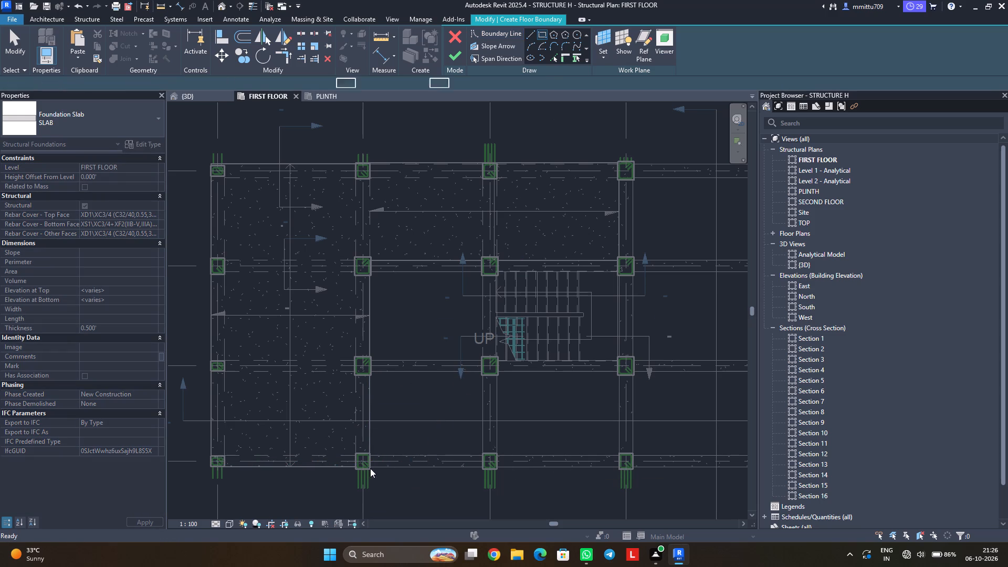
left_click(371, 467)
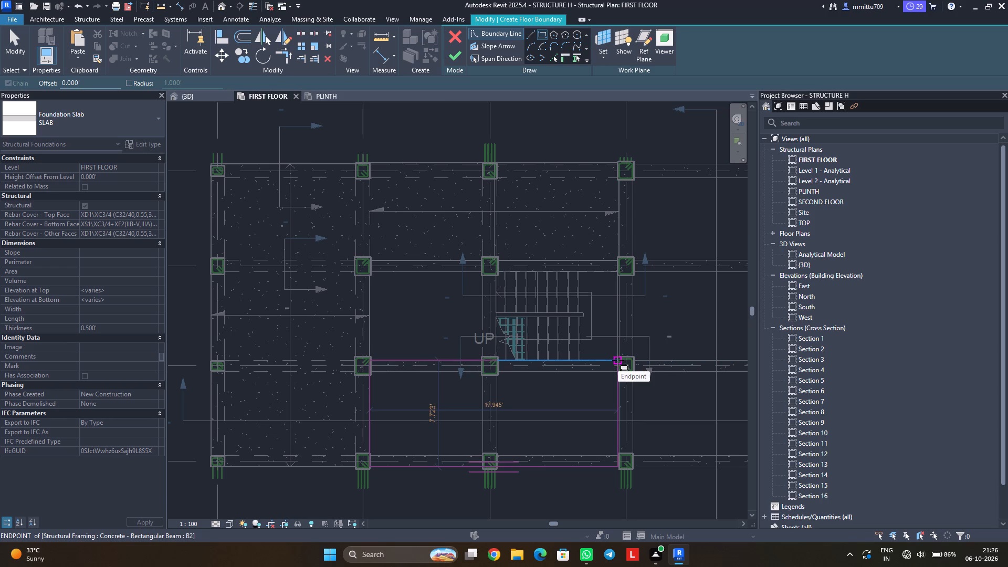
left_click(618, 360)
key("Escape")
key("Escape")
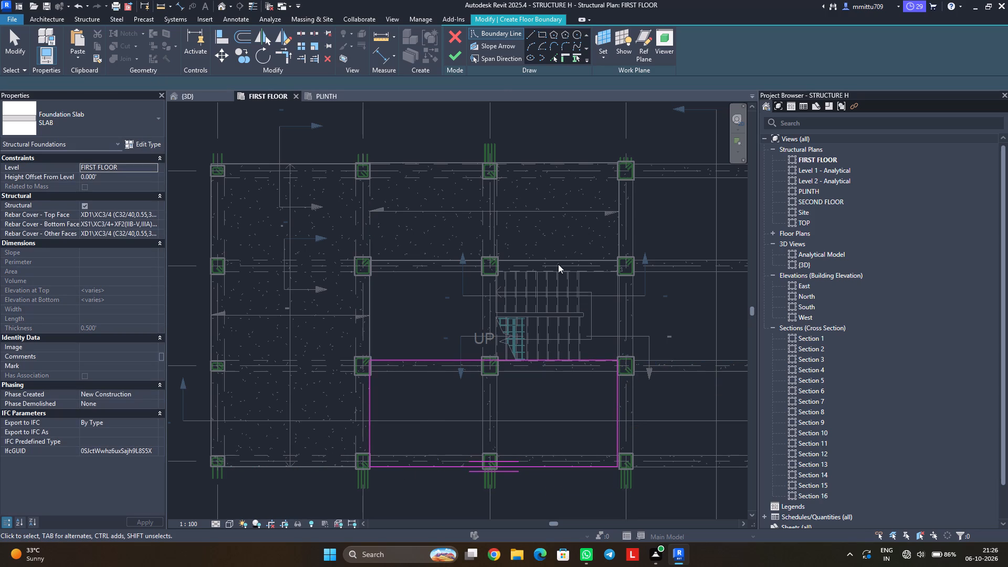
left_click(448, 54)
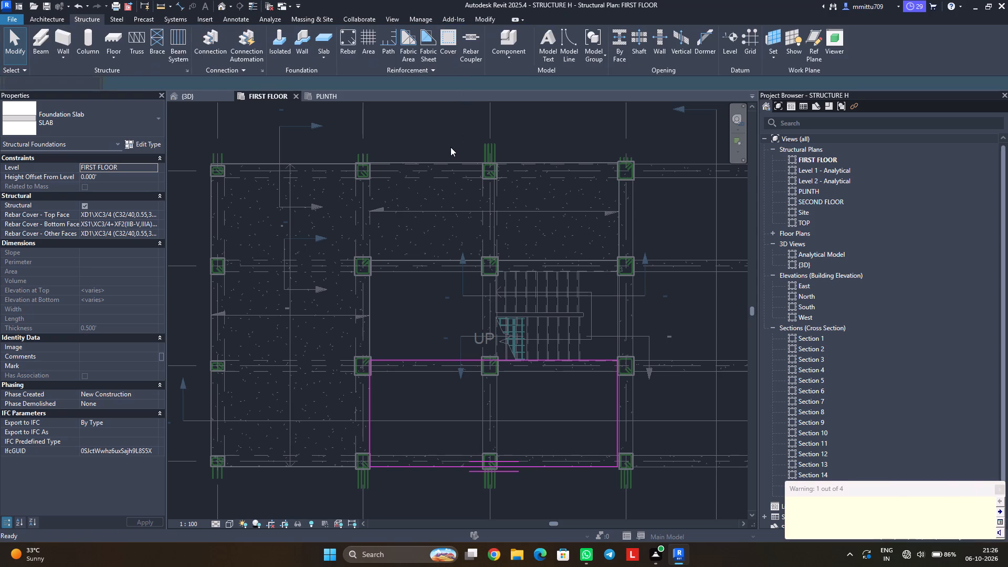
left_click(438, 135)
key("Escape")
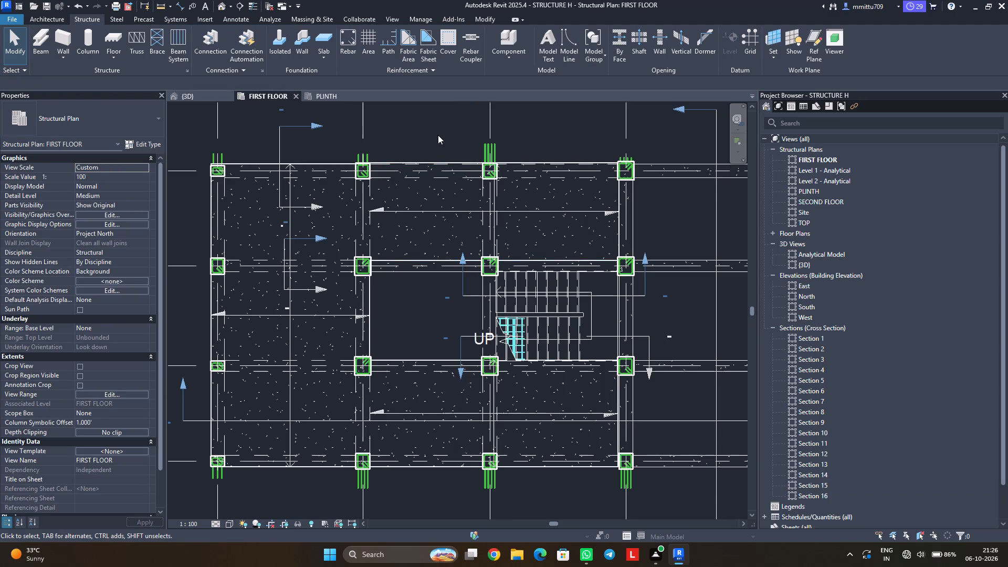
key("Escape")
Create a rectangular SLAB foundation slab over the end bay beyond the stair, spanning grids 1 to 4, about 11.56 by 22.08 ft.
middle_click_drag(535, 244, 484, 248)
scroll(484, 248, "down", 1)
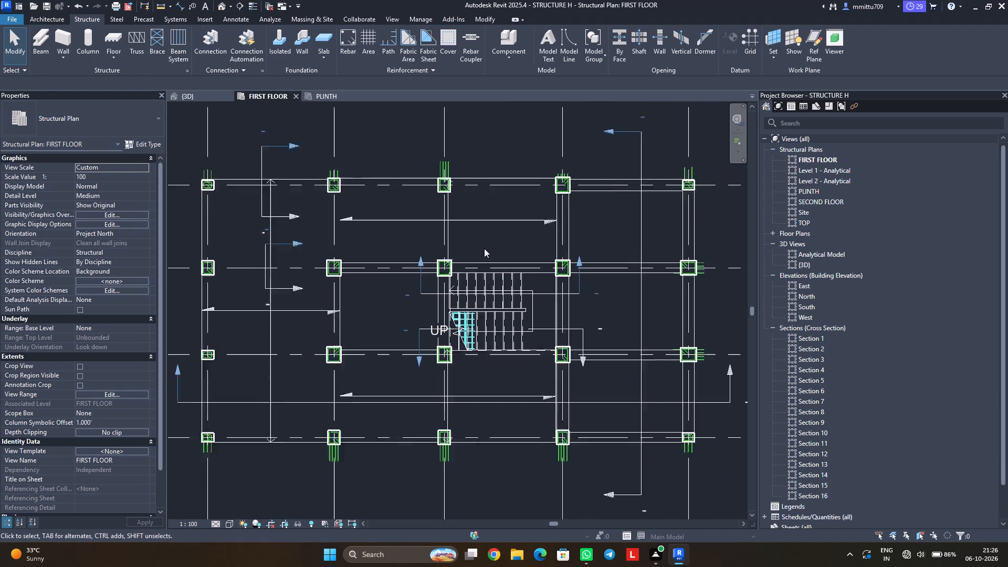
scroll(484, 248, "down", 2)
left_click(326, 34)
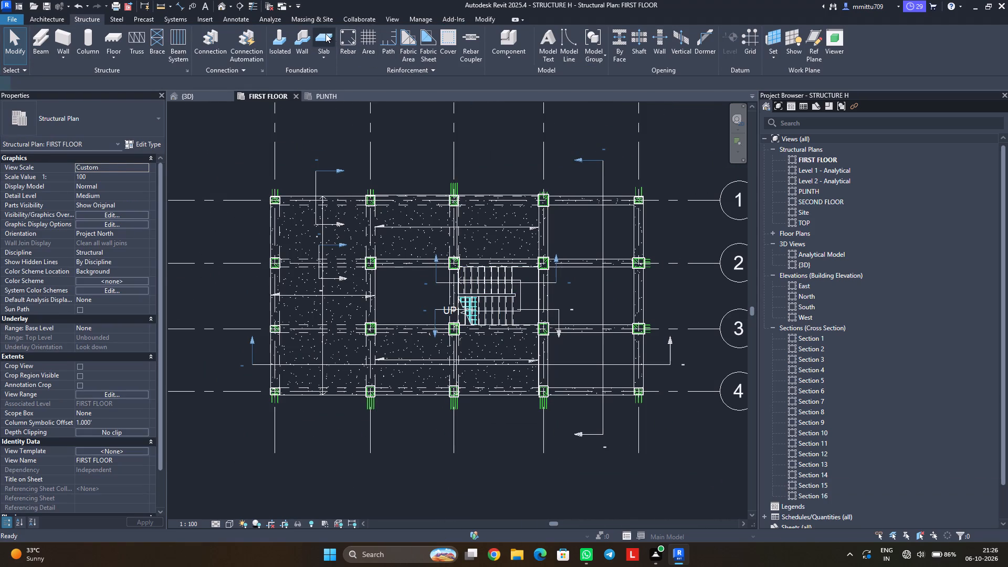
left_click(545, 29)
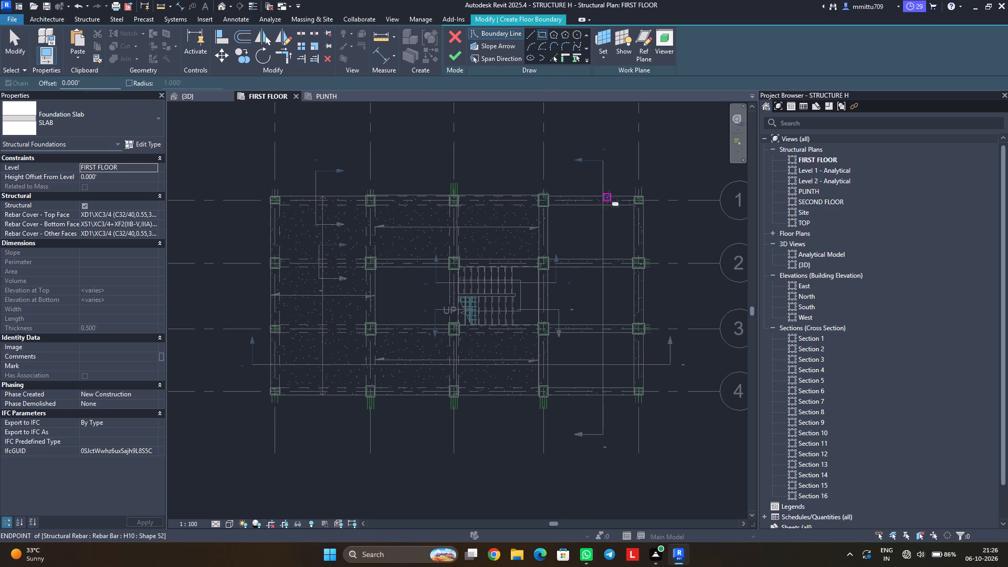
scroll(521, 215, "up", 2)
scroll(521, 215, "down", 1)
scroll(521, 215, "up", 2)
scroll(544, 223, "down", 1)
scroll(544, 223, "up", 2)
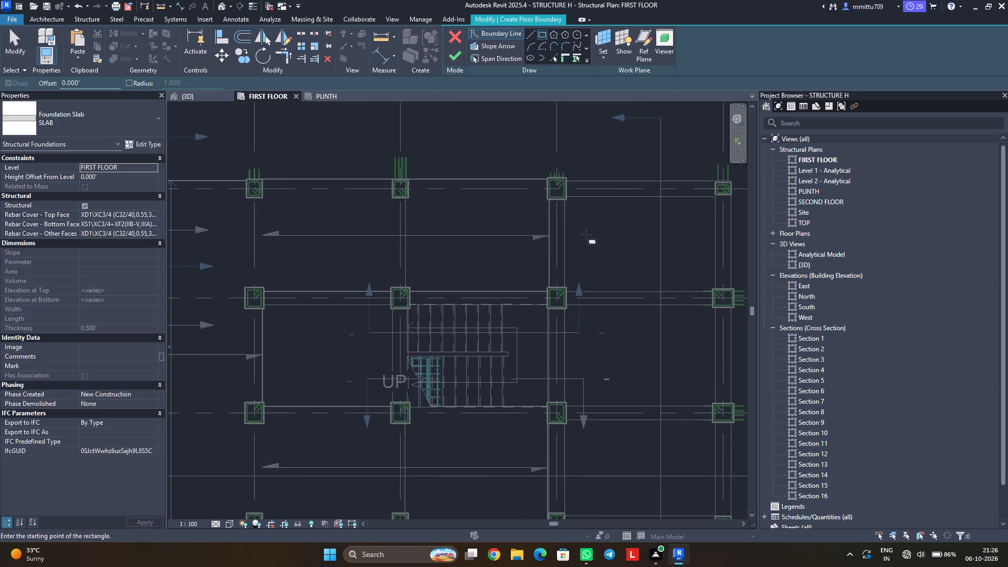
left_click(546, 178)
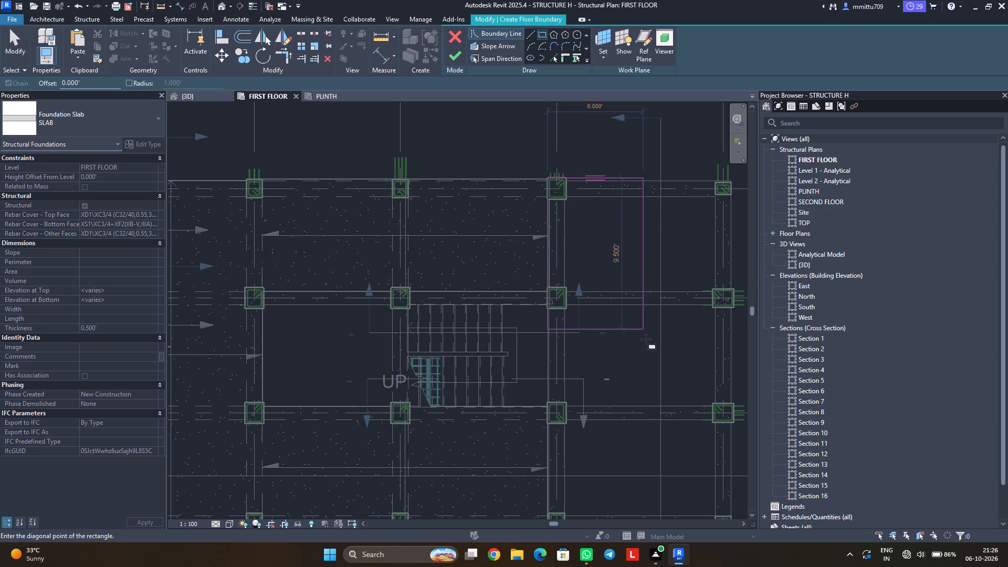
scroll(699, 441, "down", 1)
middle_click_drag(699, 441, 671, 350)
scroll(677, 357, "down", 1)
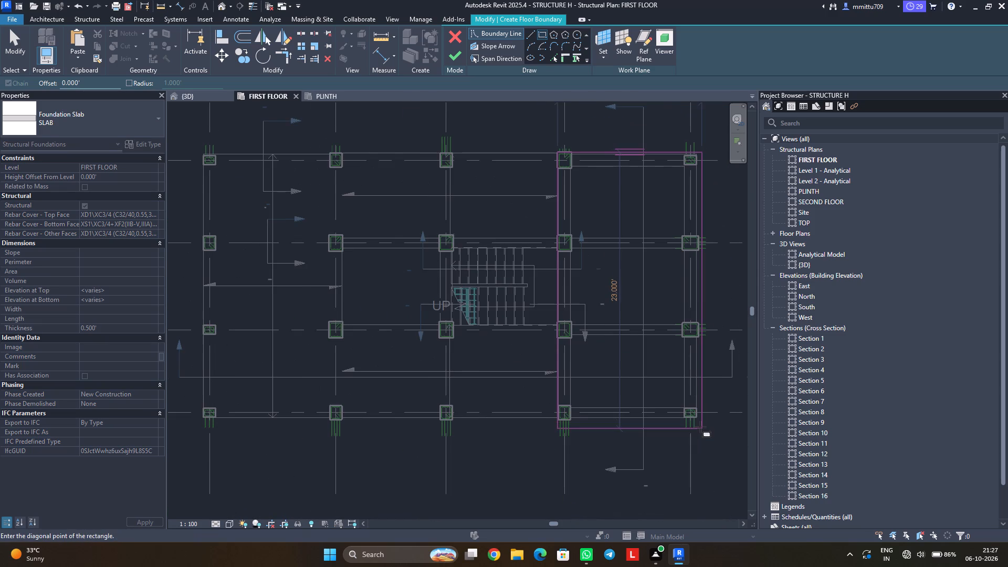
scroll(696, 418, "up", 6)
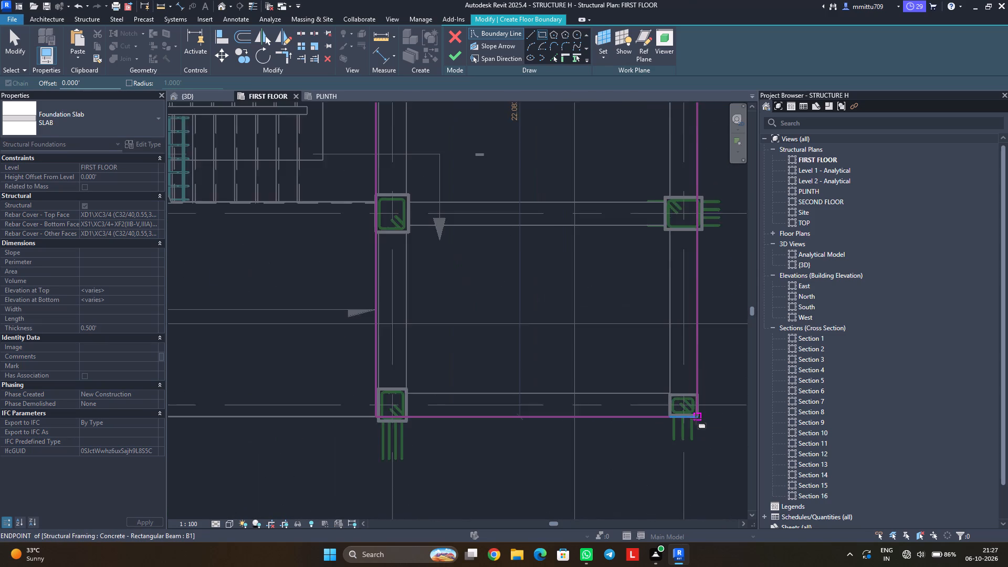
scroll(696, 418, "up", 2)
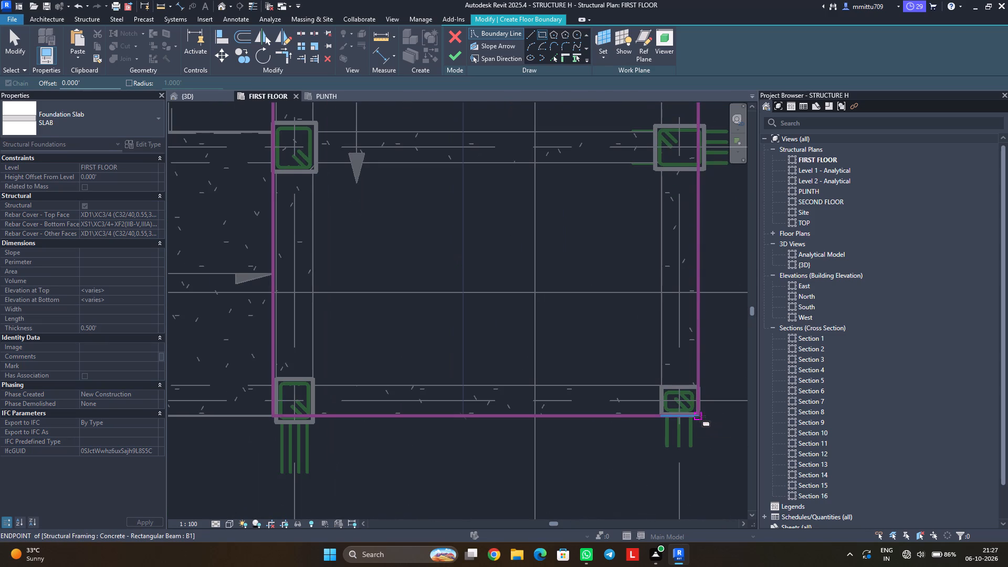
left_click(697, 415)
key("Escape")
key("Escape")
left_click(456, 54)
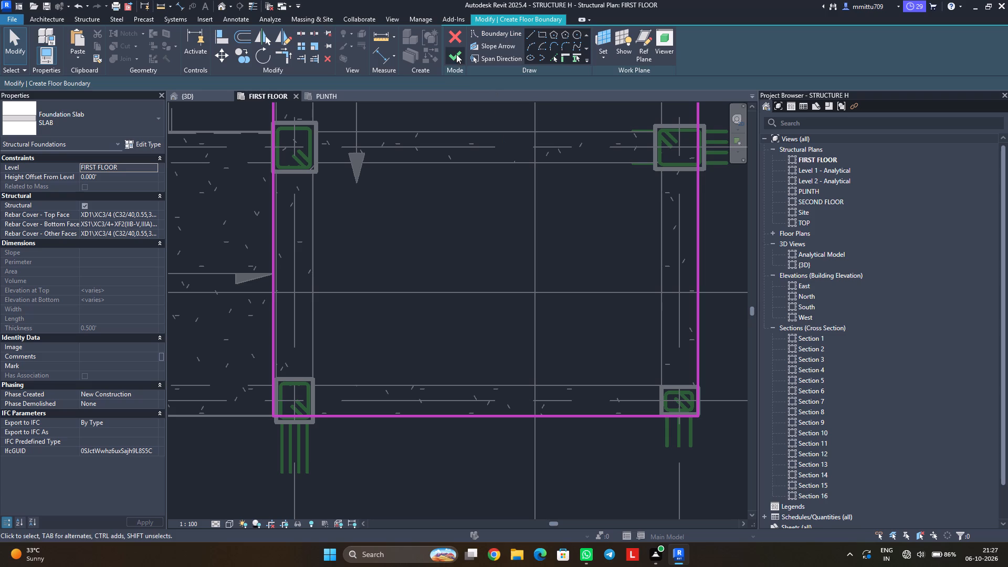
scroll(465, 225, "down", 5)
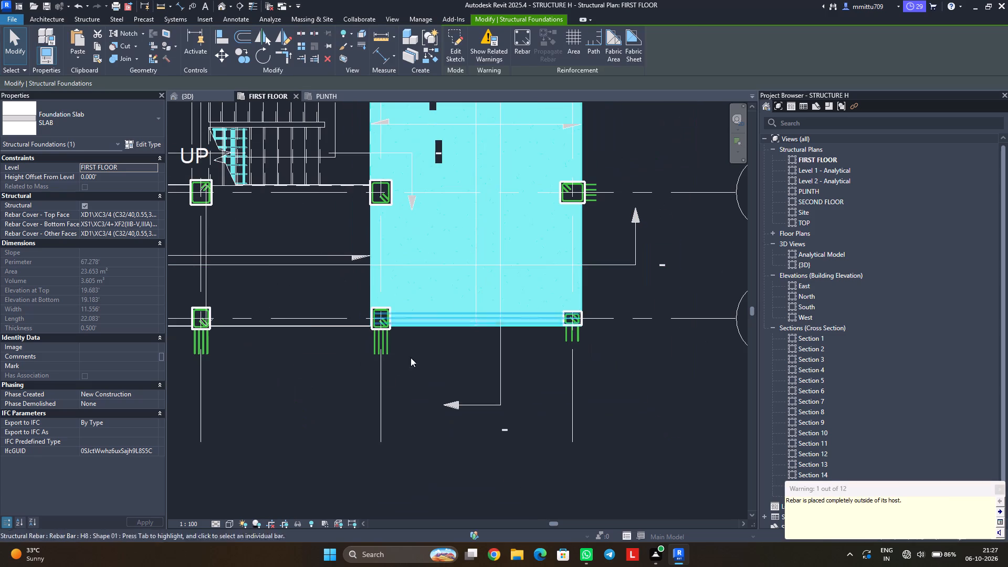
left_click(304, 403)
Examine the completed FIRST FLOOR slab panels in 3D, from the overall frame down to a beam and column joint.
scroll(304, 403, "down", 3)
scroll(308, 403, "up", 1)
middle_click_drag(308, 403, 372, 432)
scroll(370, 433, "down", 2)
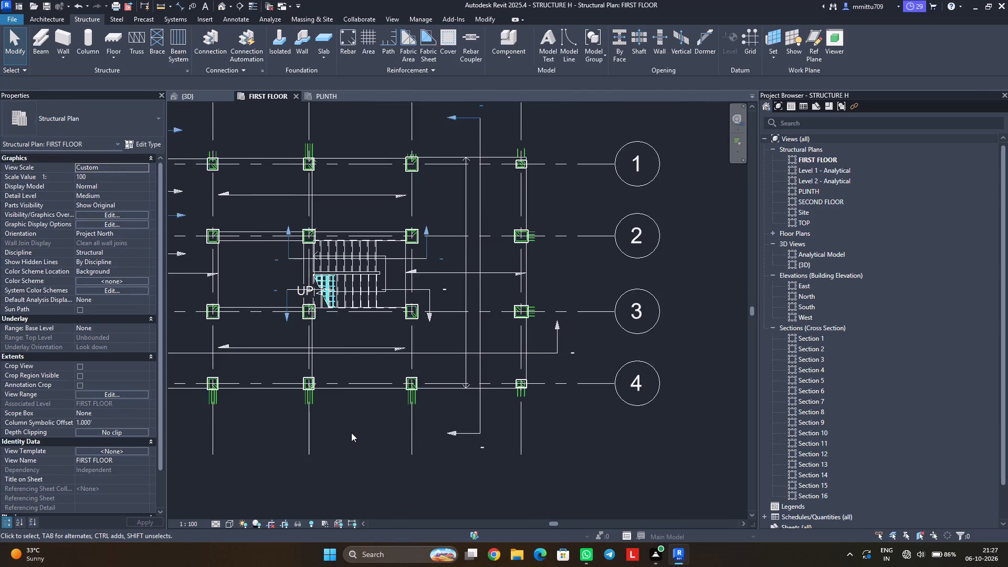
middle_click_drag(348, 432, 381, 439)
left_click(201, 93)
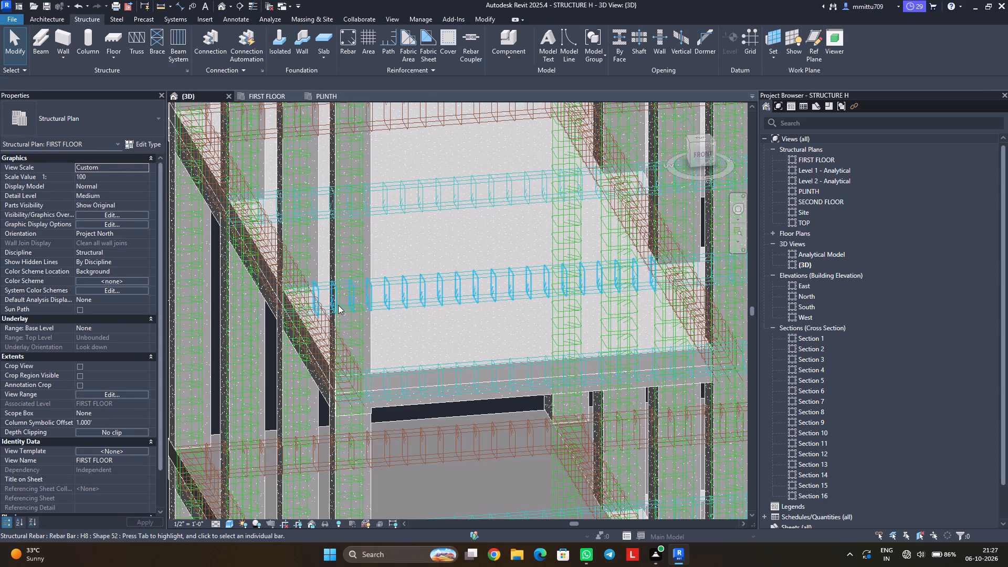
scroll(430, 427, "down", 1)
scroll(430, 427, "up", 1)
scroll(431, 429, "down", 5)
middle_click_drag(531, 432, 460, 423)
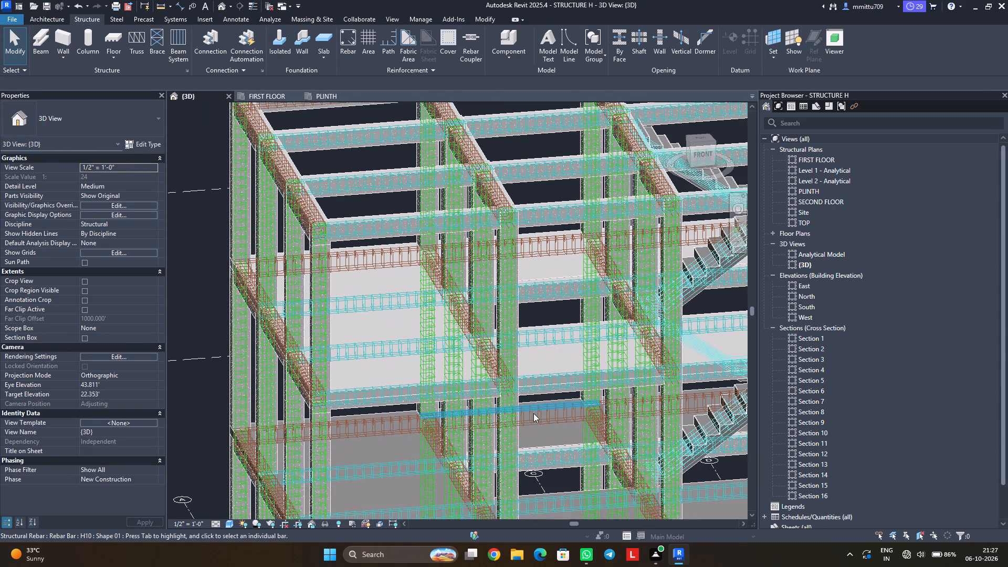
middle_click_drag(538, 408, 455, 453)
scroll(547, 383, "up", 2)
scroll(547, 383, "down", 2)
scroll(547, 383, "up", 4)
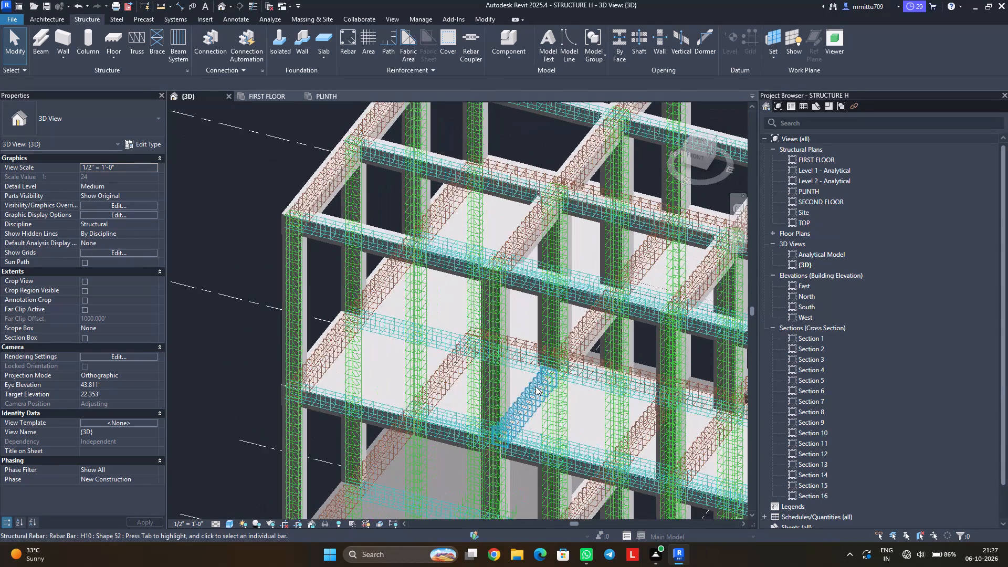
scroll(535, 386, "up", 6)
middle_click_drag(556, 448, 581, 415)
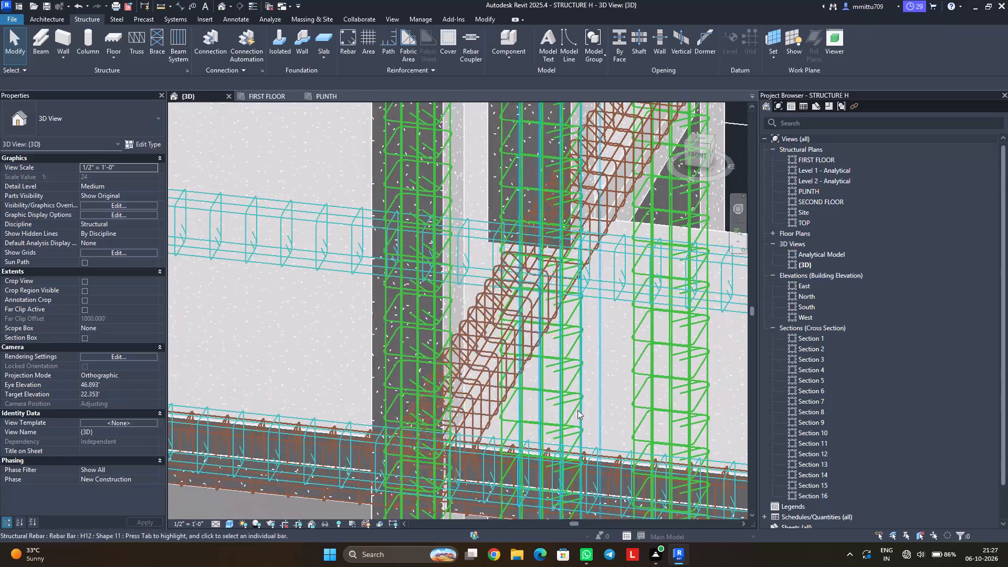
scroll(569, 393, "up", 1)
scroll(569, 393, "down", 3)
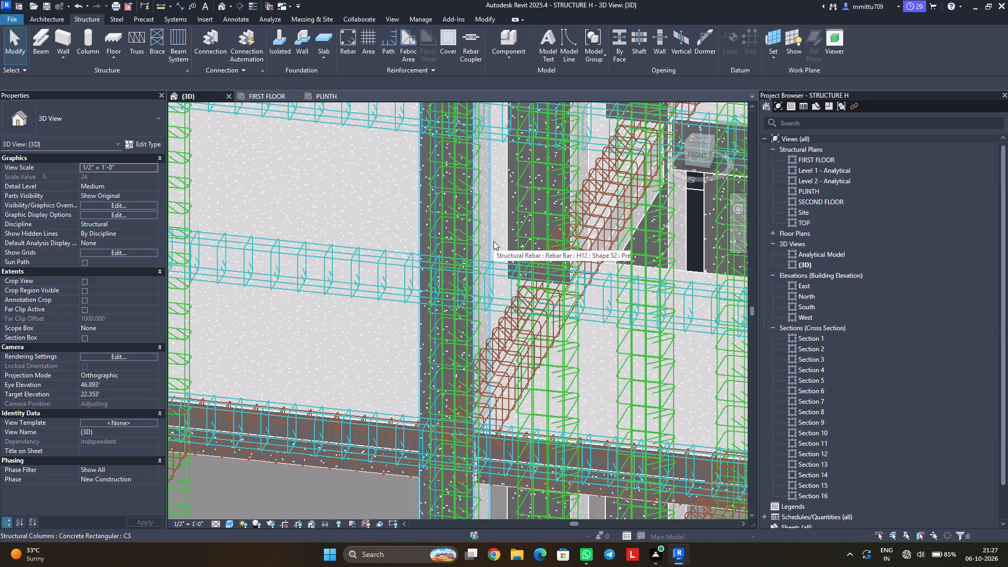
Examine the slab panels from other angles in 3D, closing in on the front beam, its rebar and the column joint.
middle_click_drag(506, 256, 505, 330, "shift")
middle_click_drag(517, 346, 523, 323)
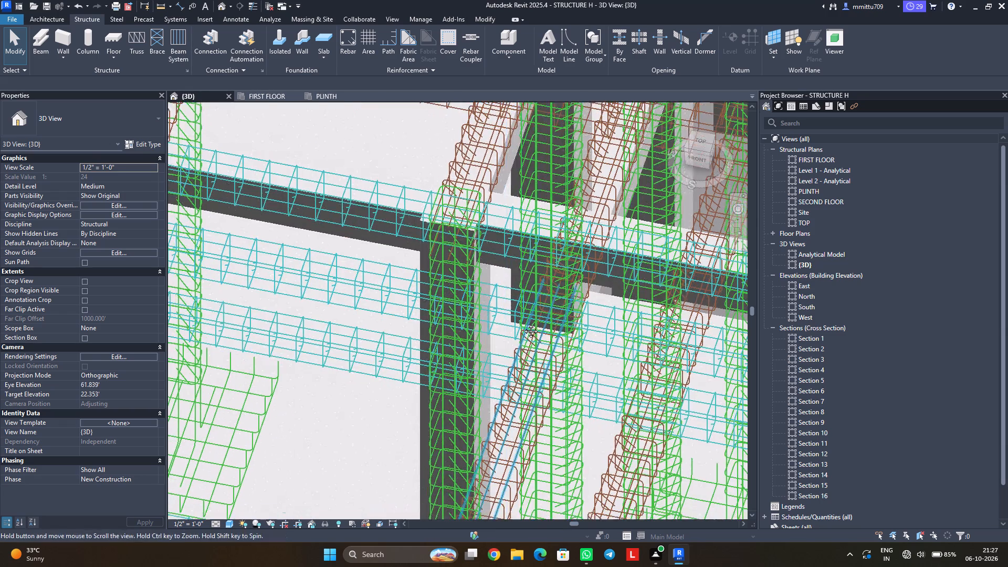
middle_click_drag(523, 323, 539, 262)
scroll(526, 300, "down", 2)
scroll(526, 302, "up", 1)
scroll(526, 310, "down", 4)
middle_click_drag(499, 403, 547, 330, "shift")
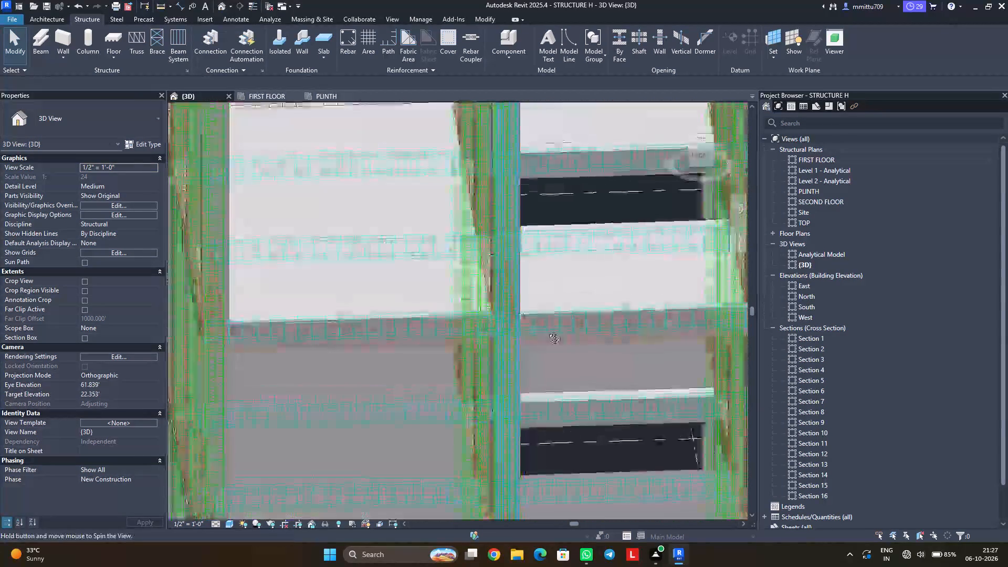
middle_click_drag(547, 330, 580, 363, "shift")
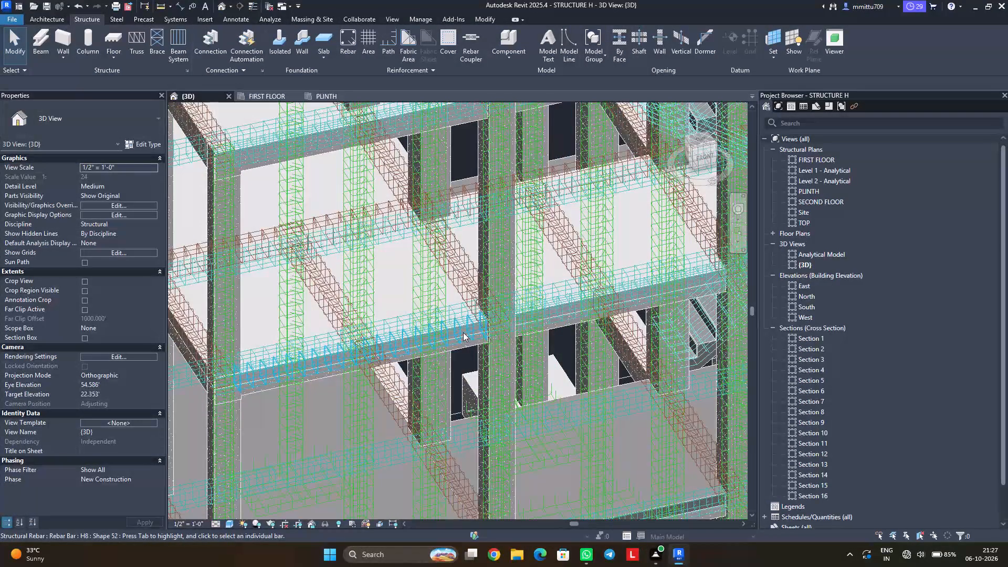
scroll(463, 332, "up", 7)
scroll(463, 332, "down", 2)
scroll(463, 332, "up", 5)
scroll(463, 332, "down", 1)
scroll(463, 332, "up", 3)
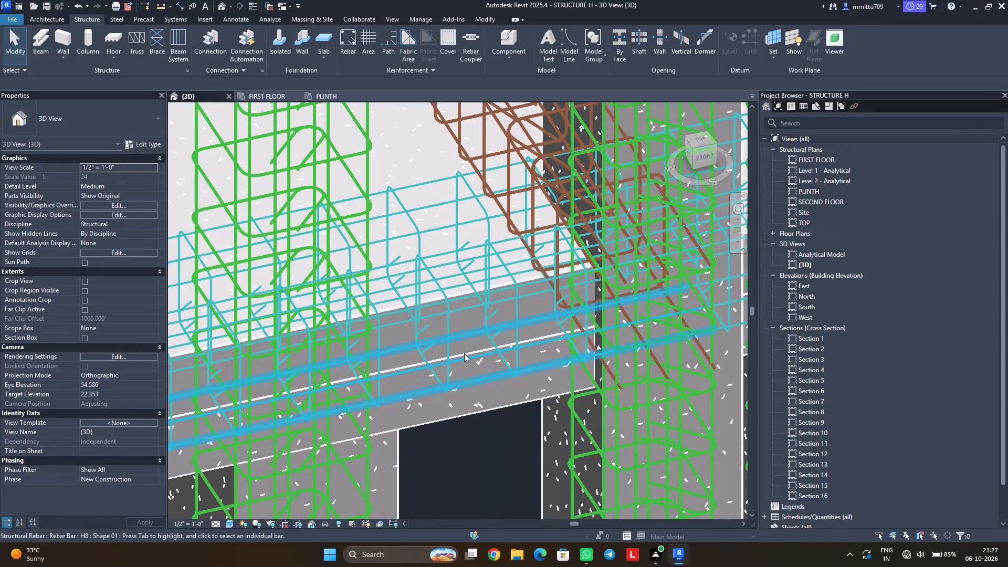
Inspect the end-bay FIRST FLOOR SLAB panel in 3D, along with how it meets the neighbouring beams and columns.
left_click(464, 350)
scroll(495, 358, "down", 1)
scroll(495, 358, "up", 1)
scroll(495, 358, "down", 3)
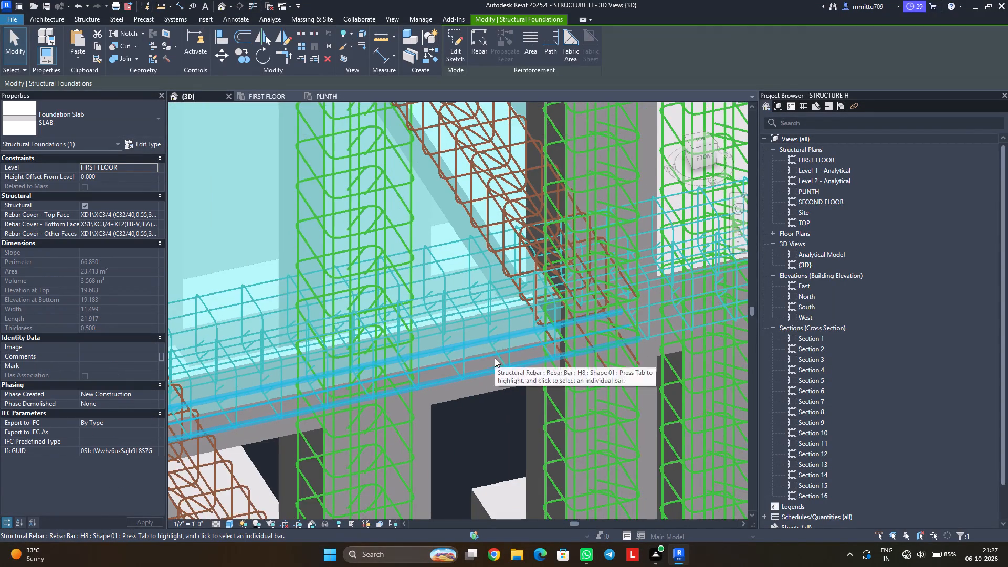
scroll(495, 358, "down", 1)
scroll(495, 358, "up", 1)
scroll(495, 358, "down", 1)
scroll(495, 358, "up", 1)
scroll(495, 358, "down", 1)
middle_click_drag(572, 361, 500, 356)
scroll(492, 359, "down", 3)
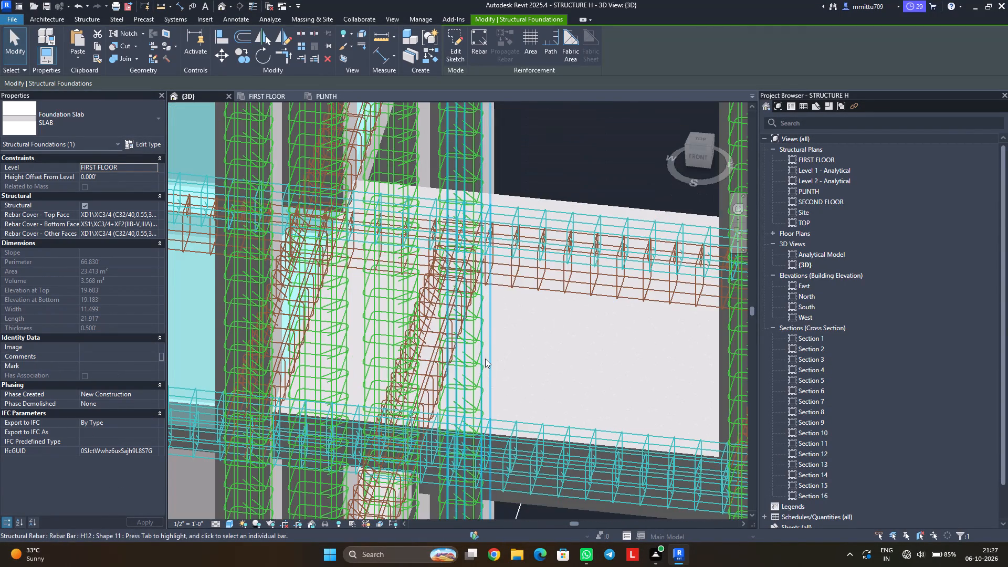
scroll(434, 380, "down", 1)
middle_click_drag(434, 380, 488, 343)
middle_click_drag(436, 376, 416, 366, "shift")
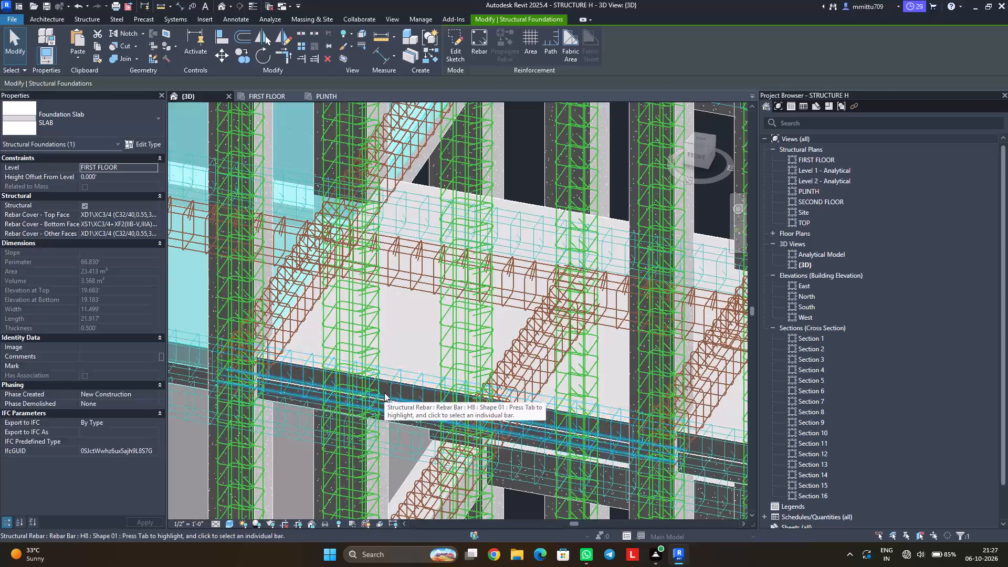
key("Escape")
key("Escape")
Examine the whole frame in 3D, closing in on the front FIRST FLOOR beam's stirrups and longitudinal bars beside the slab edge.
scroll(376, 392, "down", 1)
scroll(376, 392, "up", 1)
scroll(376, 392, "down", 8)
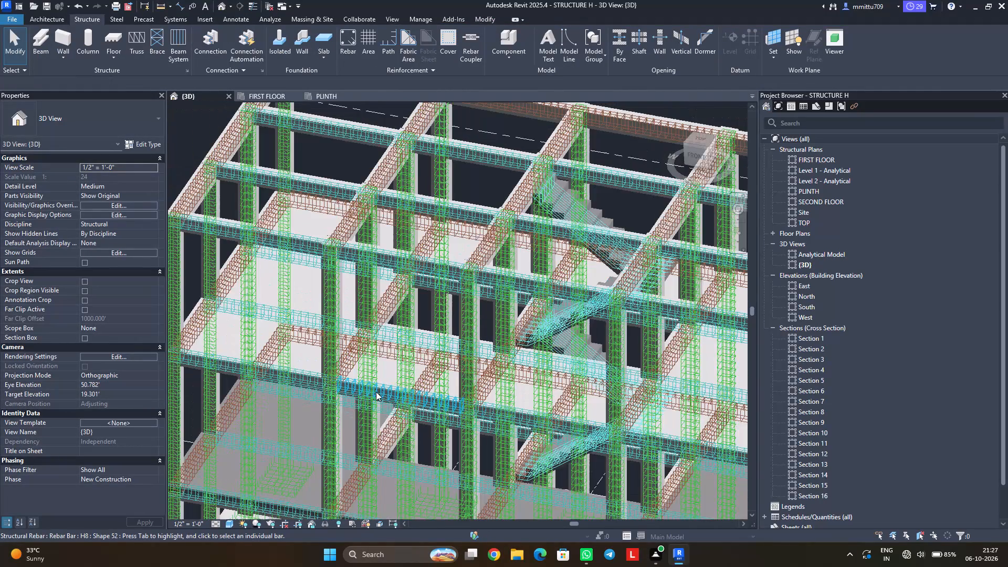
scroll(376, 392, "down", 2)
middle_click_drag(383, 397, 407, 374, "shift")
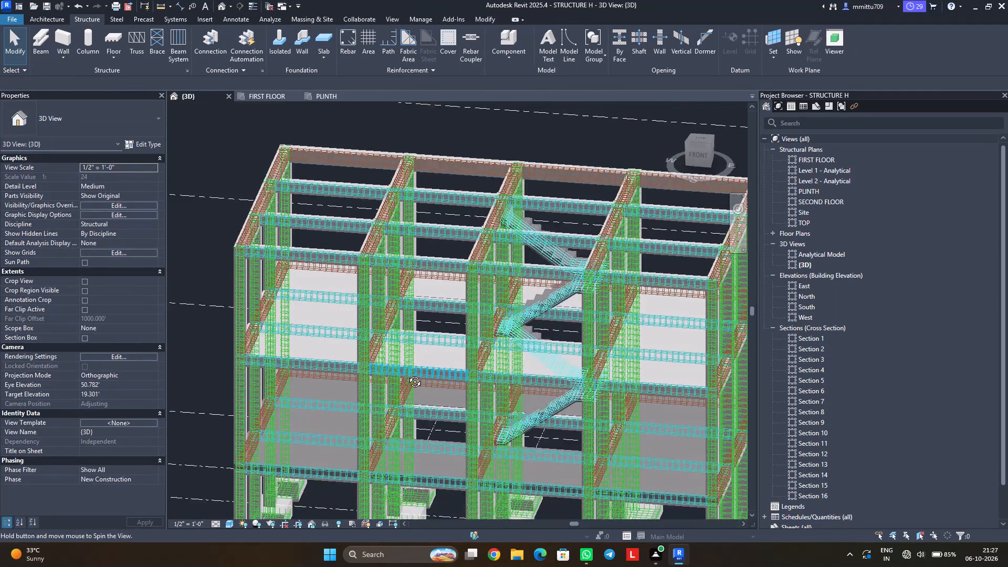
middle_click_drag(407, 374, 417, 382, "shift")
scroll(311, 354, "up", 1)
scroll(311, 354, "down", 1)
scroll(311, 354, "up", 4)
scroll(311, 354, "down", 1)
scroll(311, 356, "up", 5)
scroll(311, 356, "down", 1)
scroll(311, 356, "up", 1)
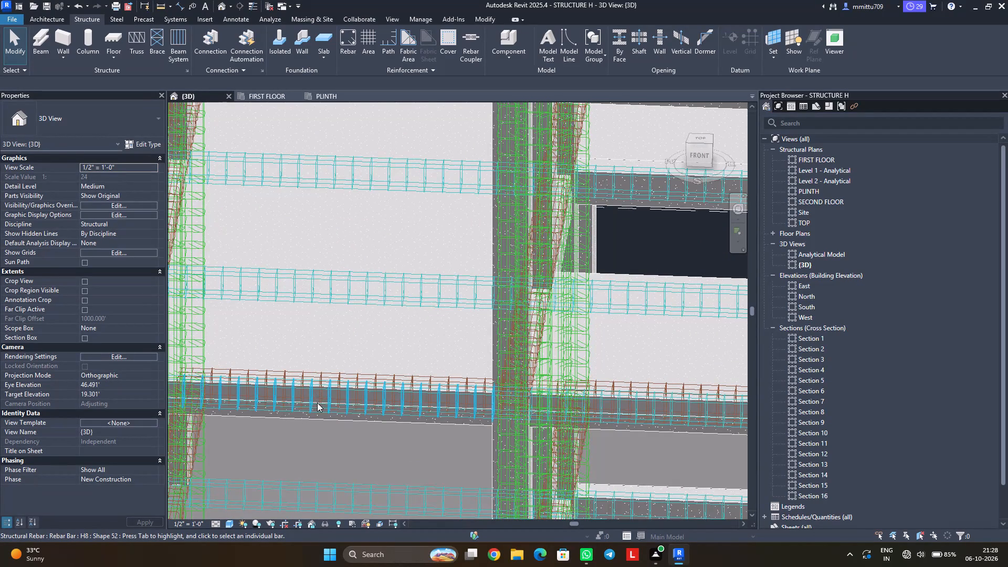
scroll(318, 403, "up", 5)
scroll(318, 403, "down", 1)
scroll(318, 403, "up", 9)
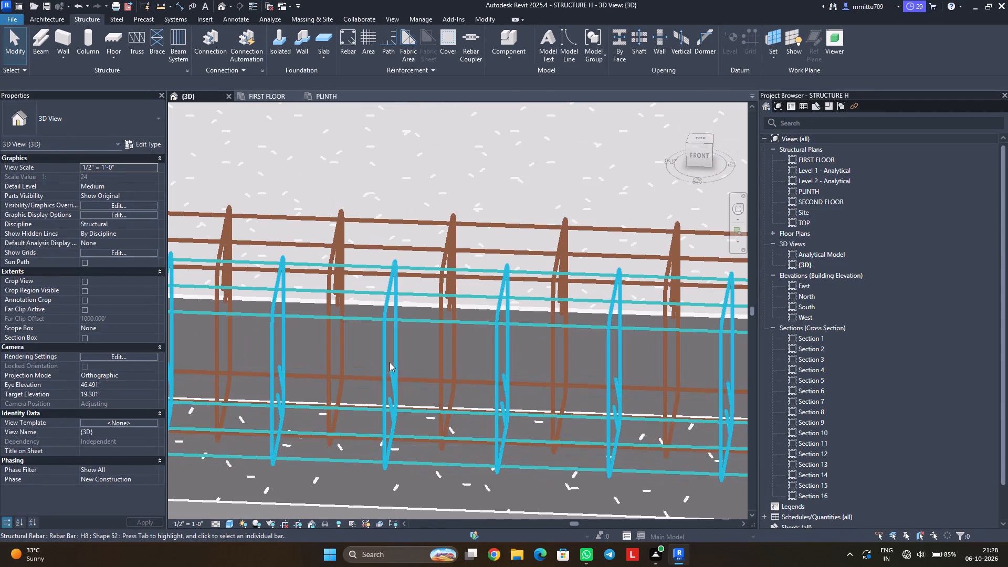
scroll(311, 403, "up", 1)
scroll(311, 403, "down", 1)
scroll(311, 403, "up", 2)
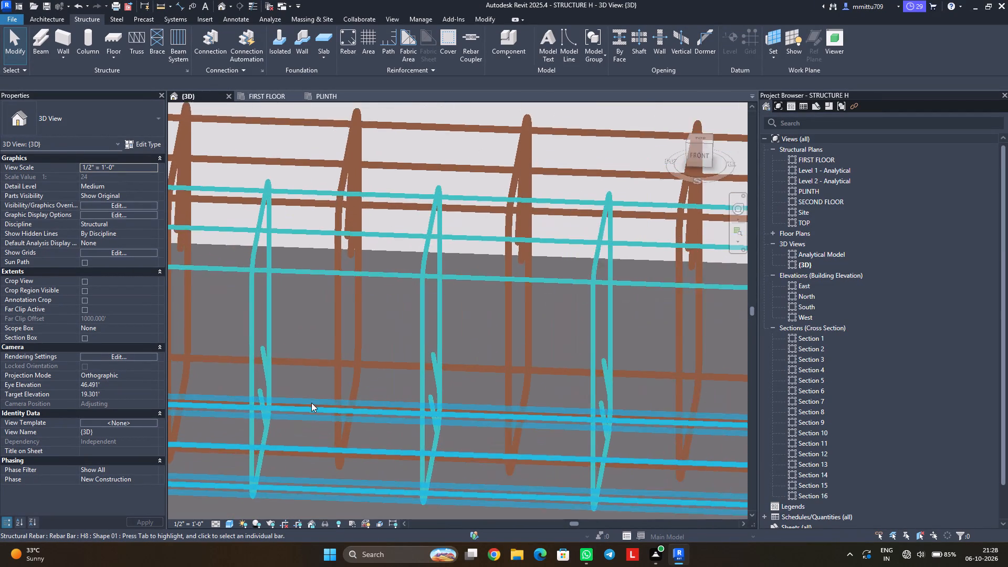
scroll(311, 403, "up", 3)
scroll(311, 403, "down", 1)
scroll(311, 403, "up", 9)
left_click(327, 403)
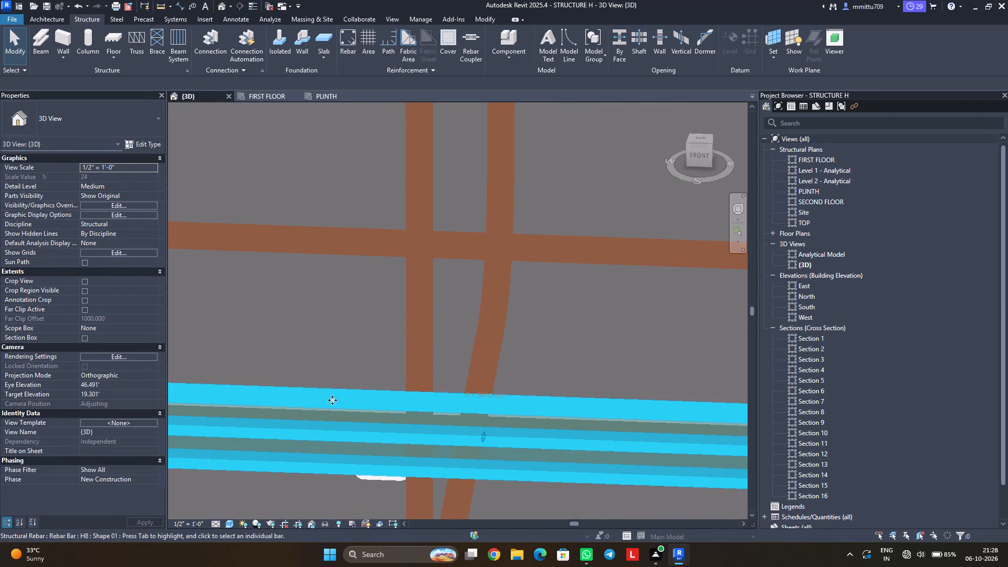
scroll(343, 393, "down", 4)
scroll(348, 387, "up", 2)
scroll(348, 387, "down", 3)
key("Escape")
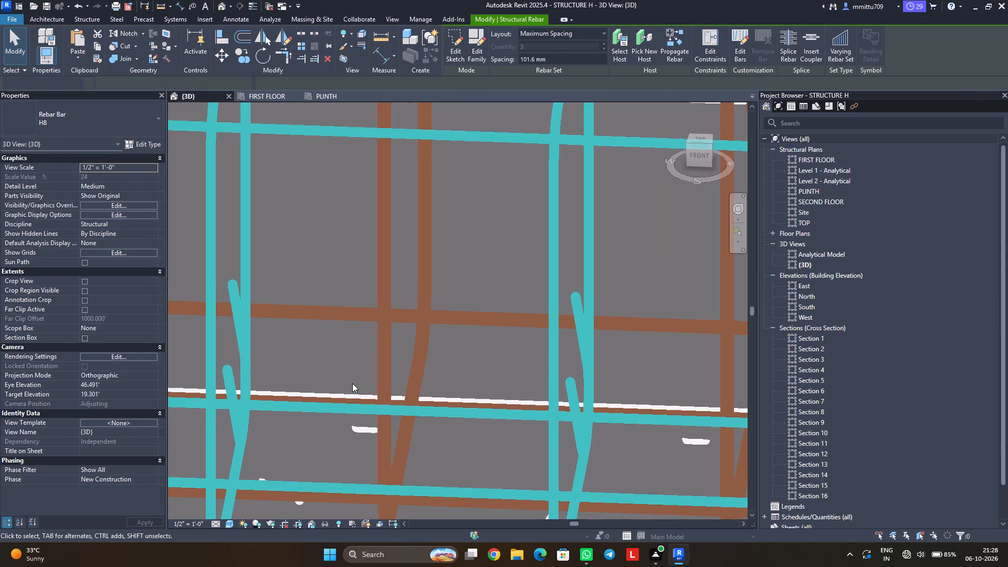
Select all SLAB foundation slab panels on FIRST FLOOR and paste copies of them aligned to the SECOND FLOOR level.
scroll(352, 374, "down", 8)
left_click(335, 275)
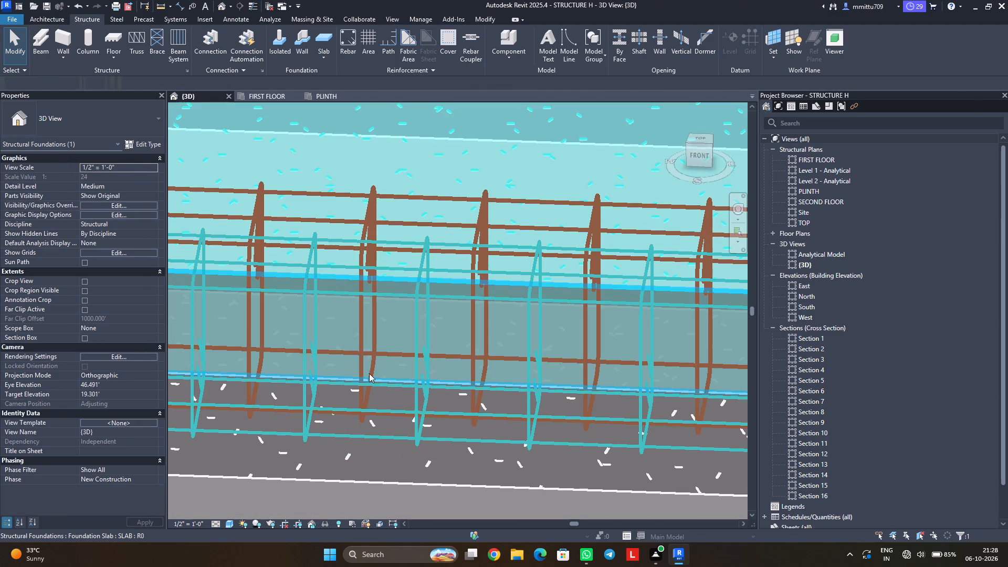
type("SA")
scroll(376, 447, "down", 1)
scroll(376, 447, "up", 1)
scroll(376, 447, "down", 1)
scroll(376, 447, "up", 1)
scroll(376, 447, "down", 3)
scroll(380, 445, "up", 2)
scroll(380, 445, "down", 4)
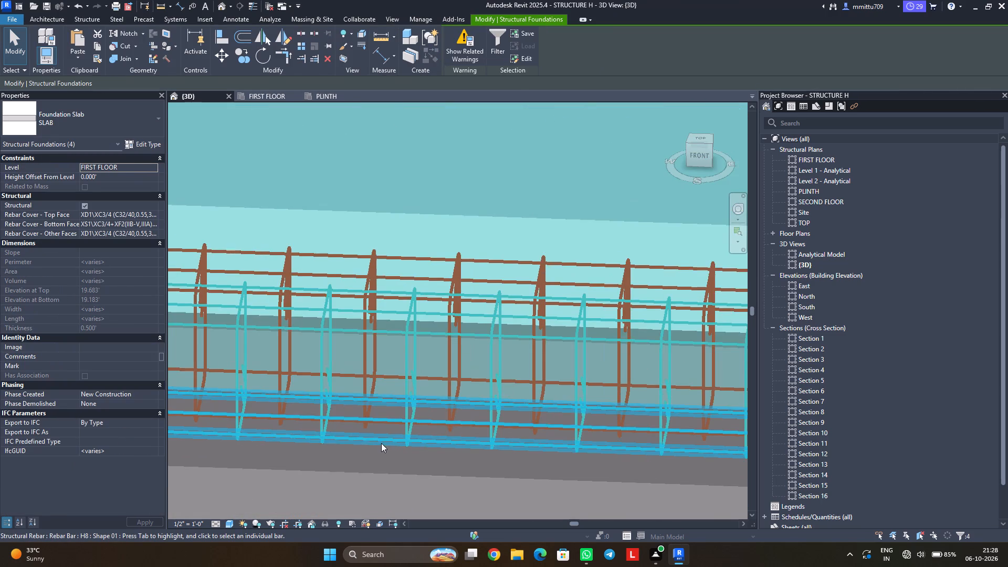
scroll(381, 443, "down", 15)
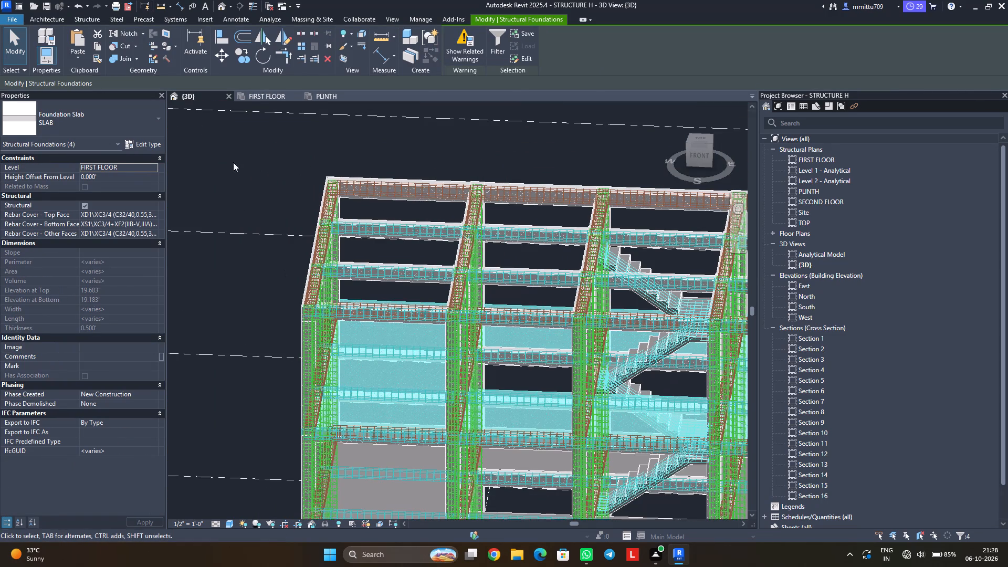
left_click(96, 46)
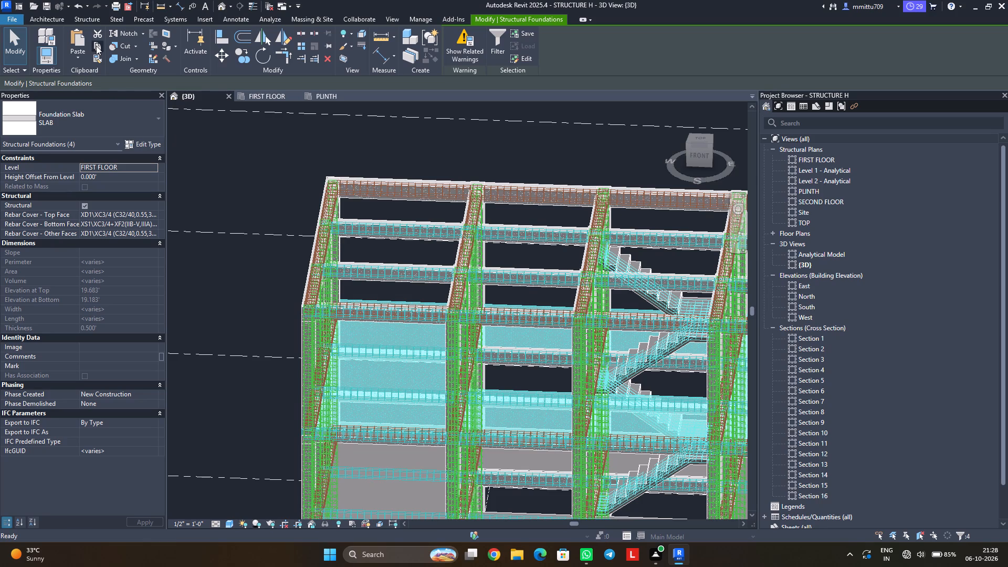
left_click(76, 60)
left_click(96, 104)
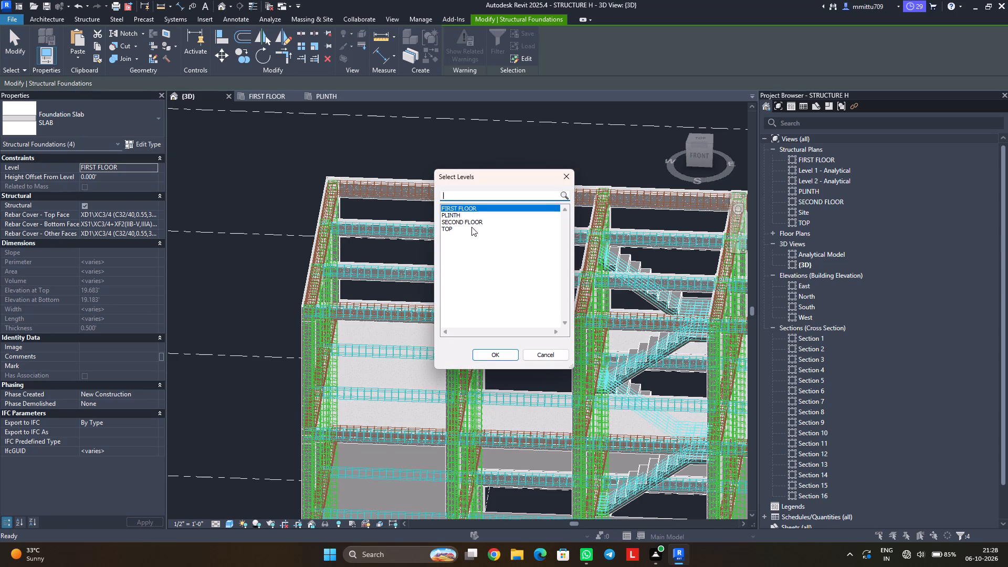
left_click(471, 222)
left_click(498, 355)
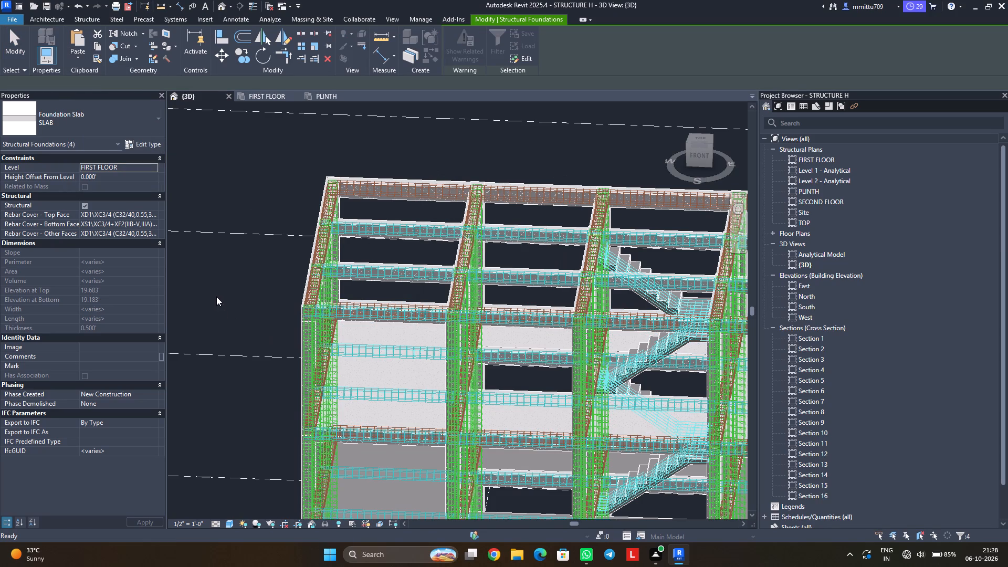
left_click(216, 296)
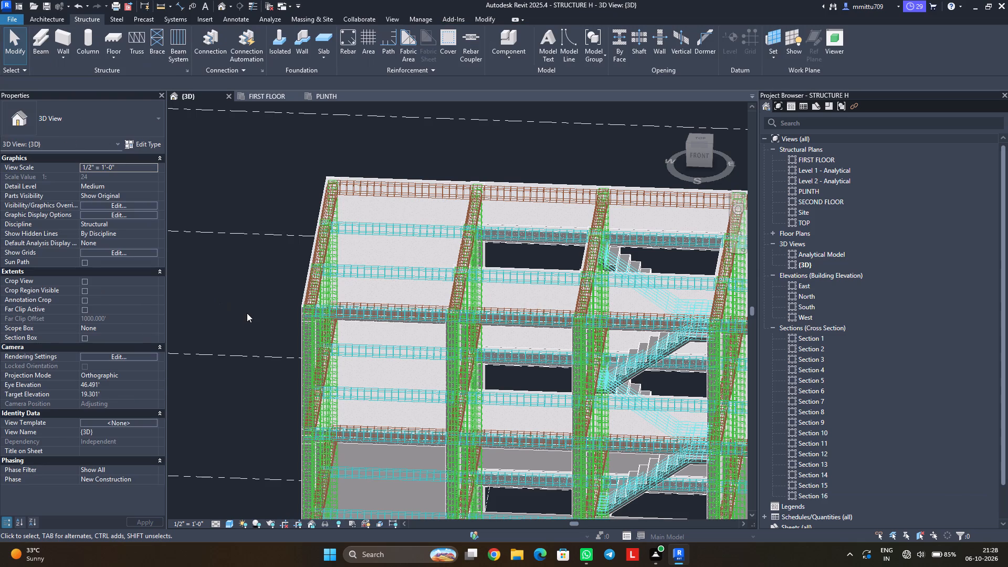
Examine the SECOND FLOOR slab panels and the stair opening in 3D from low and high angles.
middle_click_drag(417, 372, 375, 356)
scroll(381, 356, "up", 1)
scroll(381, 356, "down", 3)
middle_click_drag(457, 393, 421, 371)
middle_click_drag(486, 438, 453, 368)
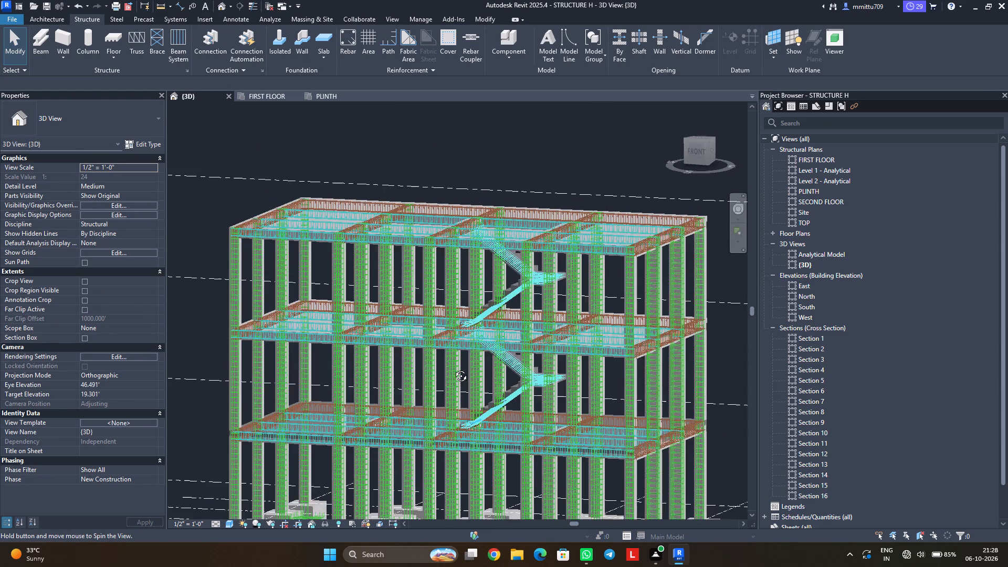
middle_click_drag(453, 368, 451, 374)
scroll(451, 374, "up", 1, "shift")
left_click(540, 131)
middle_click_drag(485, 363, 479, 384, "shift")
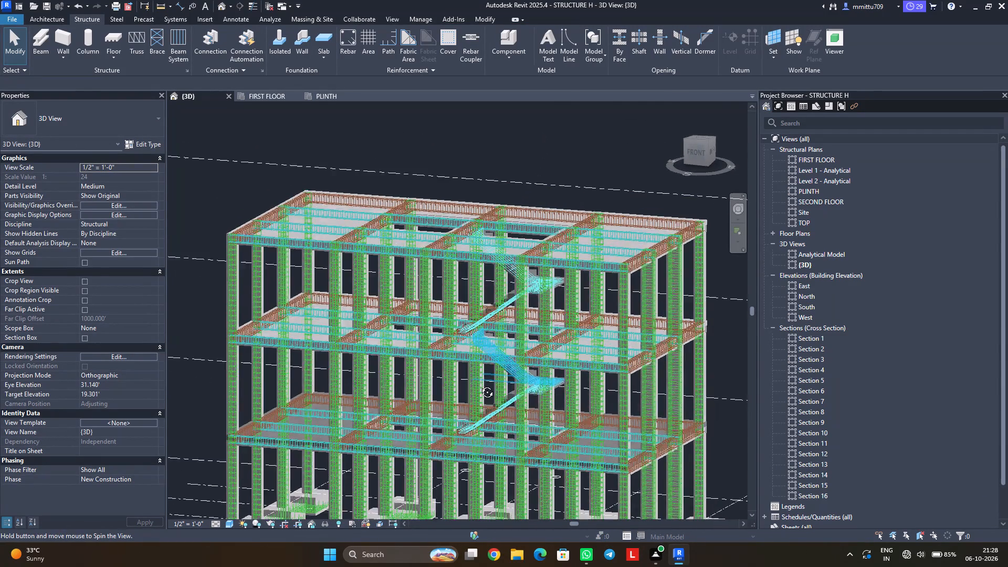
middle_click_drag(479, 384, 478, 401, "shift")
scroll(484, 408, "down", 1)
middle_click_drag(536, 437, 541, 393)
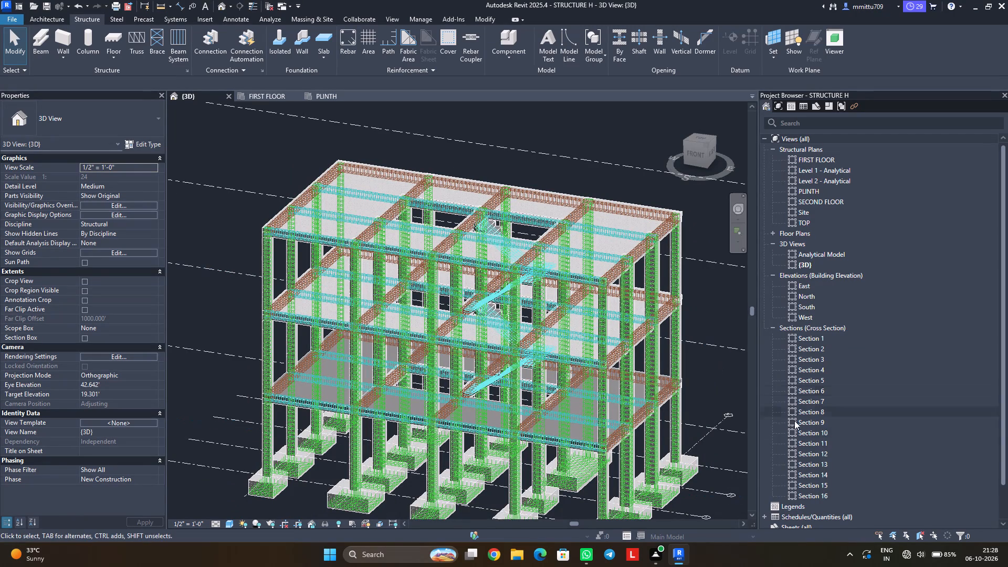
Open Section 15 and examine the floor slabs where they meet the beams across grids 1 to 4.
double_click(833, 482)
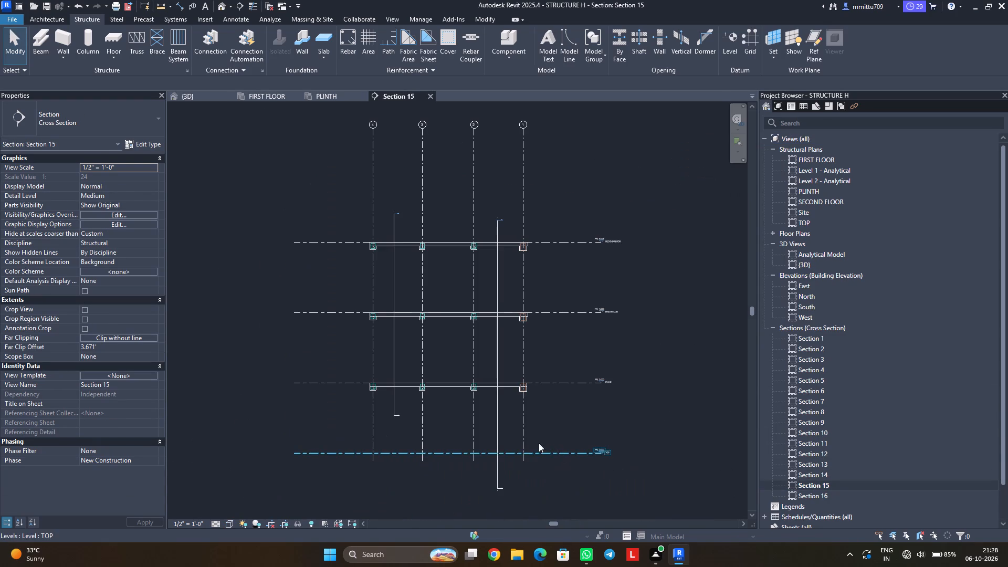
scroll(463, 390, "up", 4)
scroll(461, 389, "down", 1)
scroll(461, 389, "up", 2)
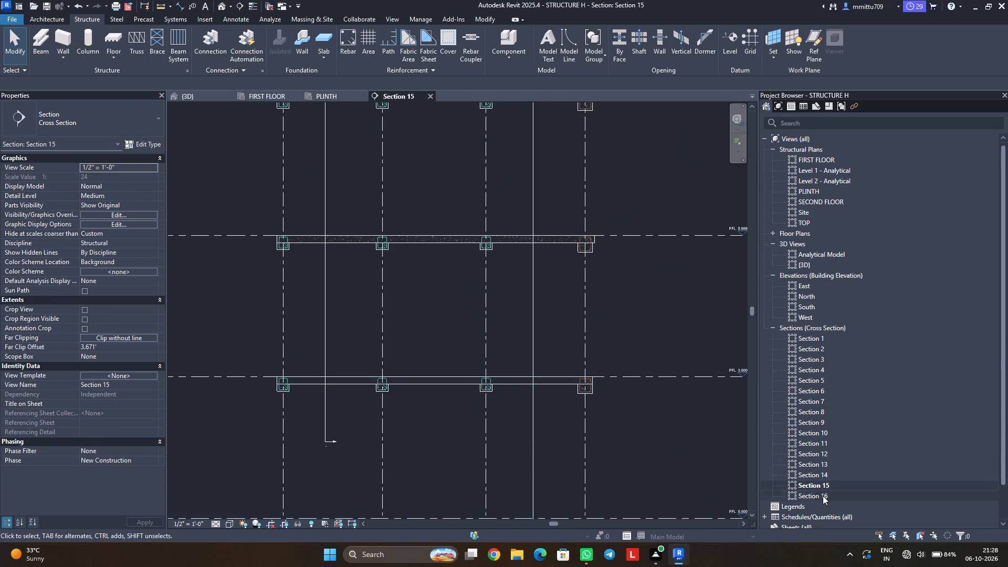
Open Section 16 and examine the slabs and beam joints on each level along grids A to E.
double_click(823, 496)
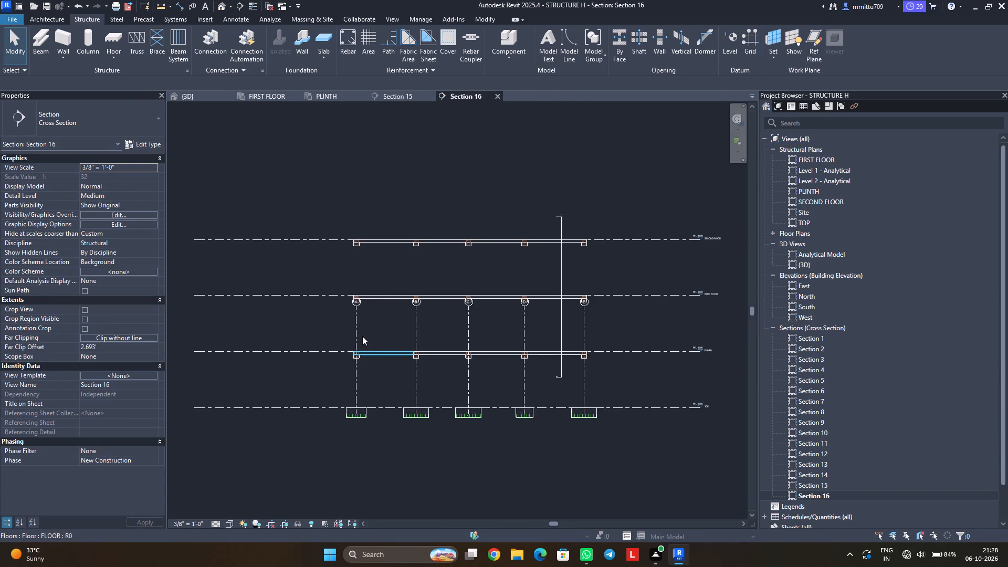
scroll(393, 311, "up", 2)
middle_click_drag(418, 317, 383, 328)
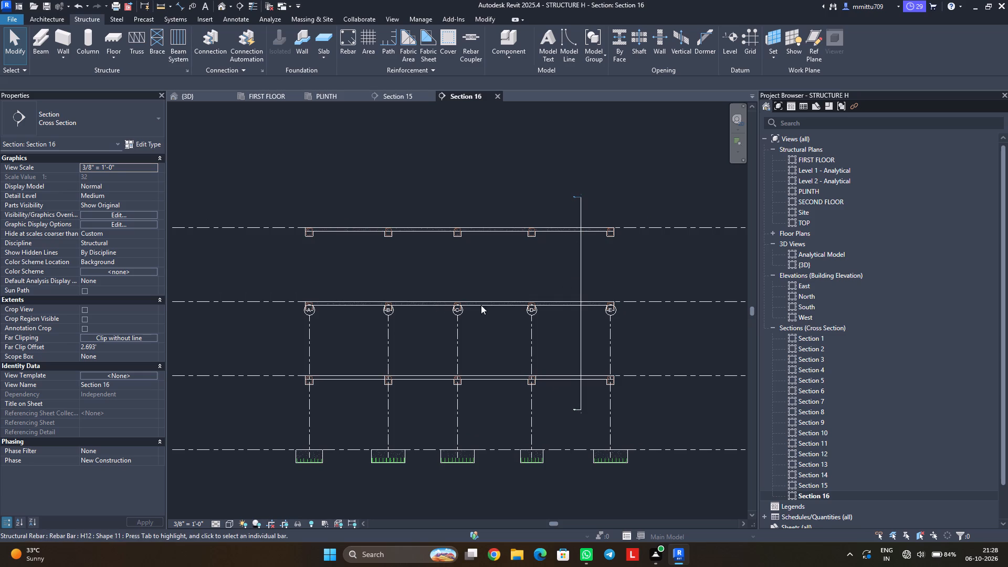
scroll(305, 378, "up", 11)
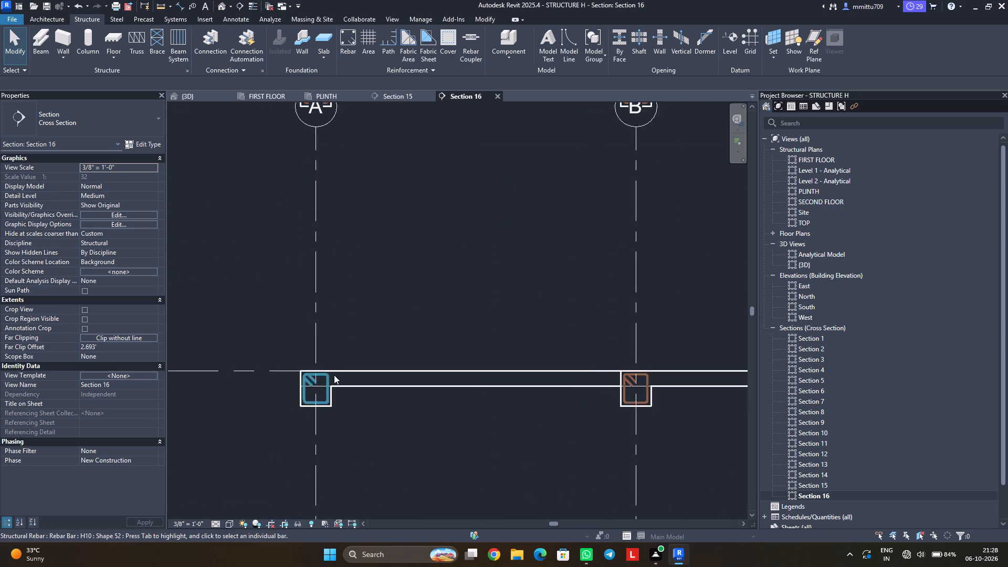
scroll(334, 375, "up", 2)
scroll(351, 391, "down", 3)
scroll(370, 335, "down", 3)
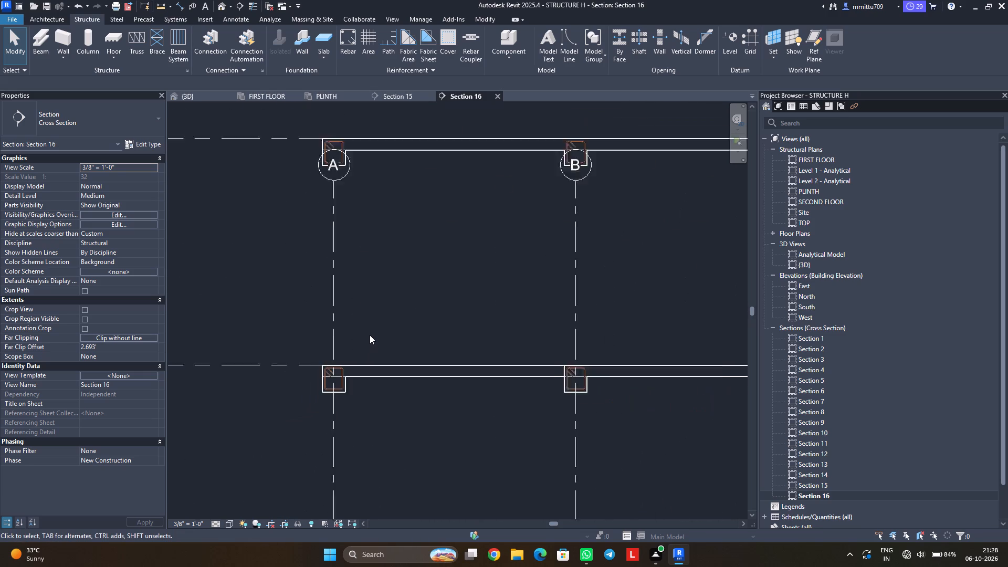
middle_click_drag(397, 330, 350, 353)
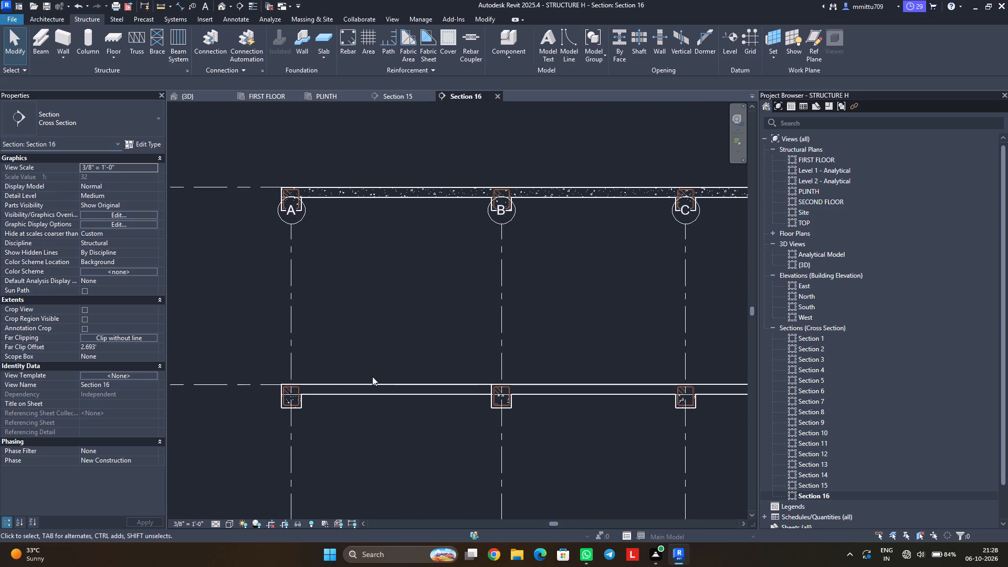
scroll(376, 379, "down", 2)
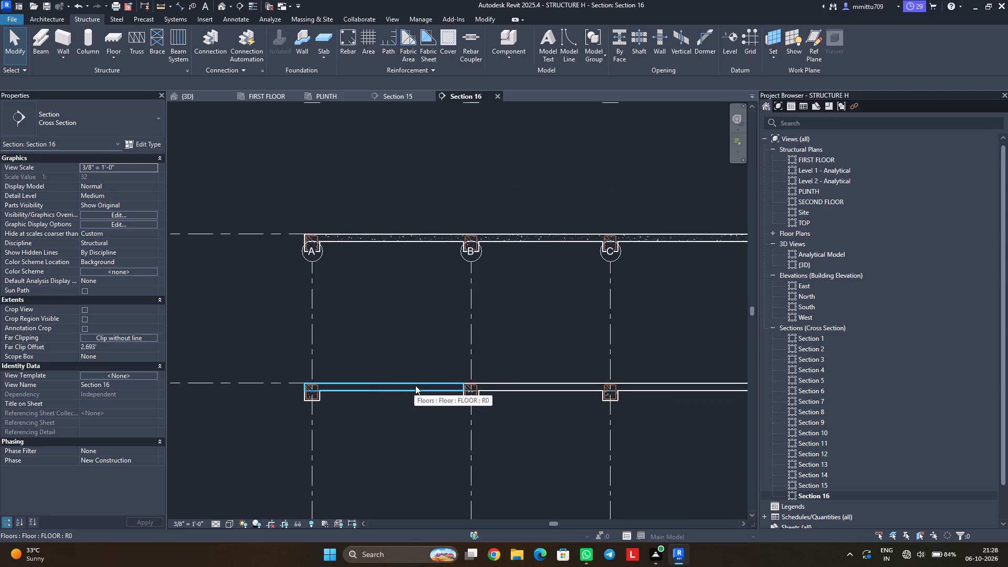
middle_click_drag(552, 390, 358, 386)
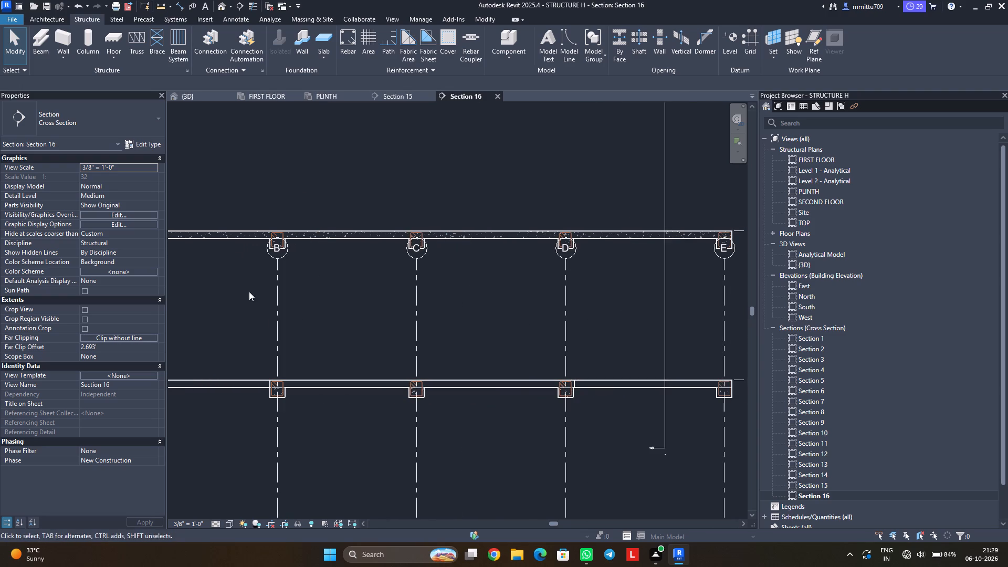
scroll(271, 316, "down", 2)
middle_click_drag(271, 317, 374, 321)
scroll(374, 321, "down", 2)
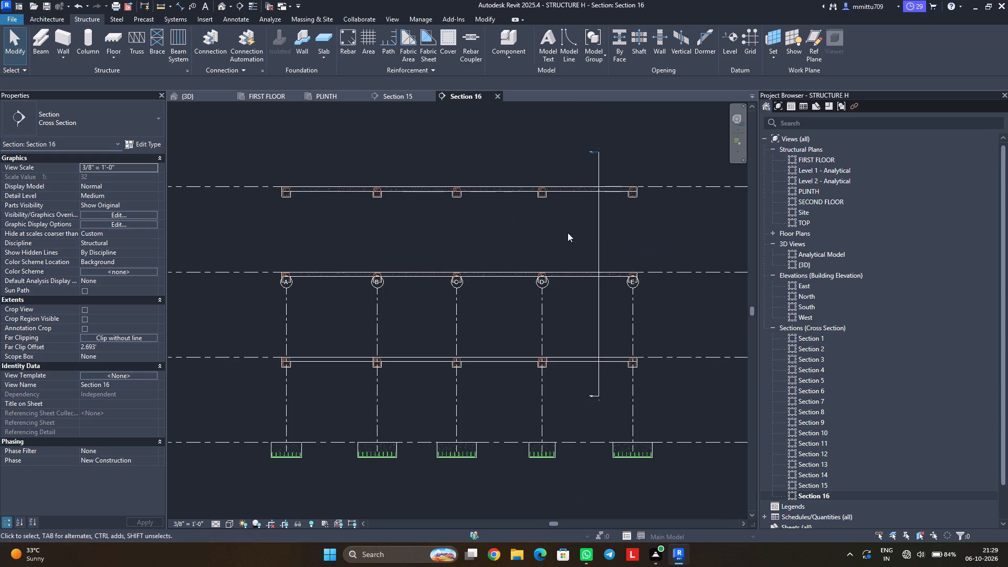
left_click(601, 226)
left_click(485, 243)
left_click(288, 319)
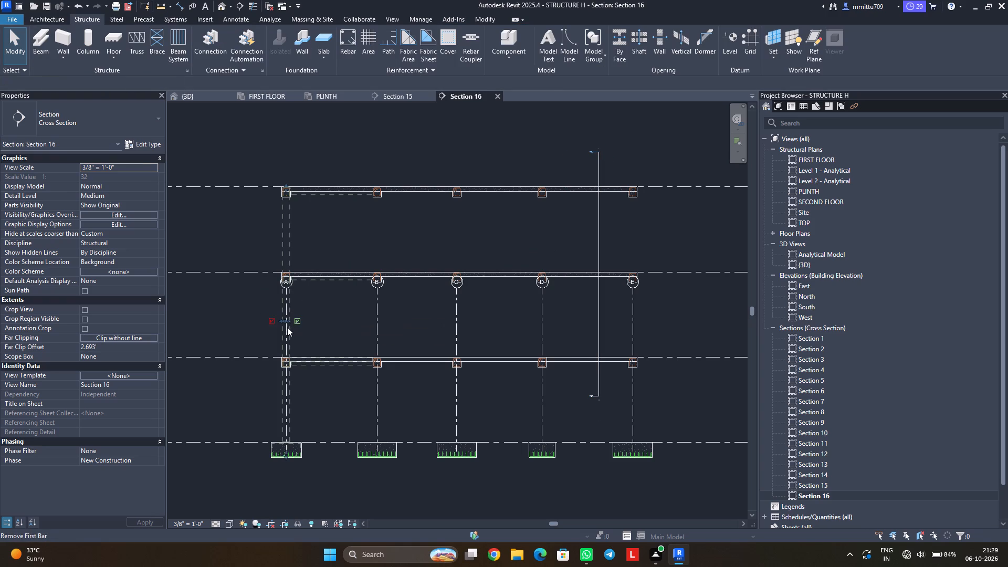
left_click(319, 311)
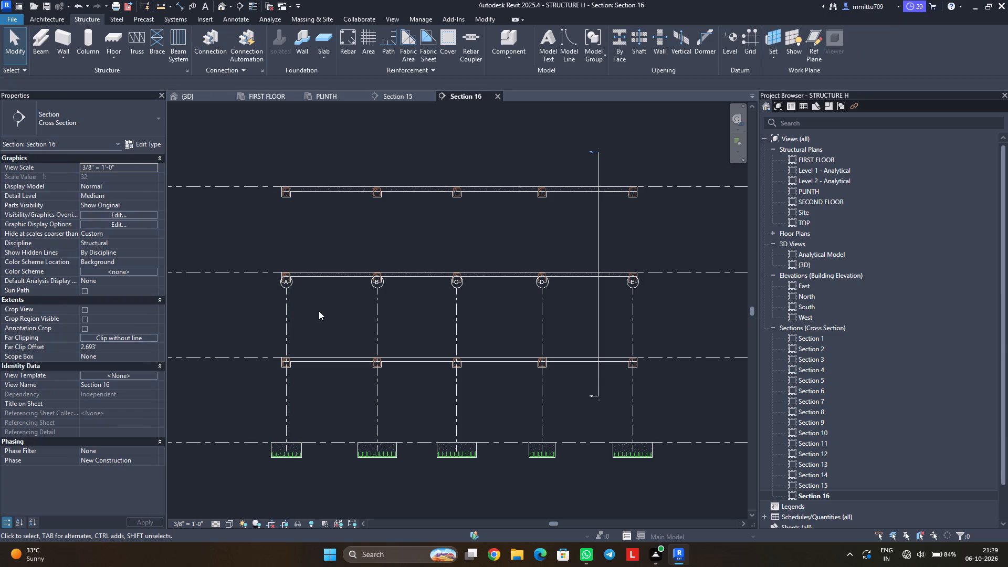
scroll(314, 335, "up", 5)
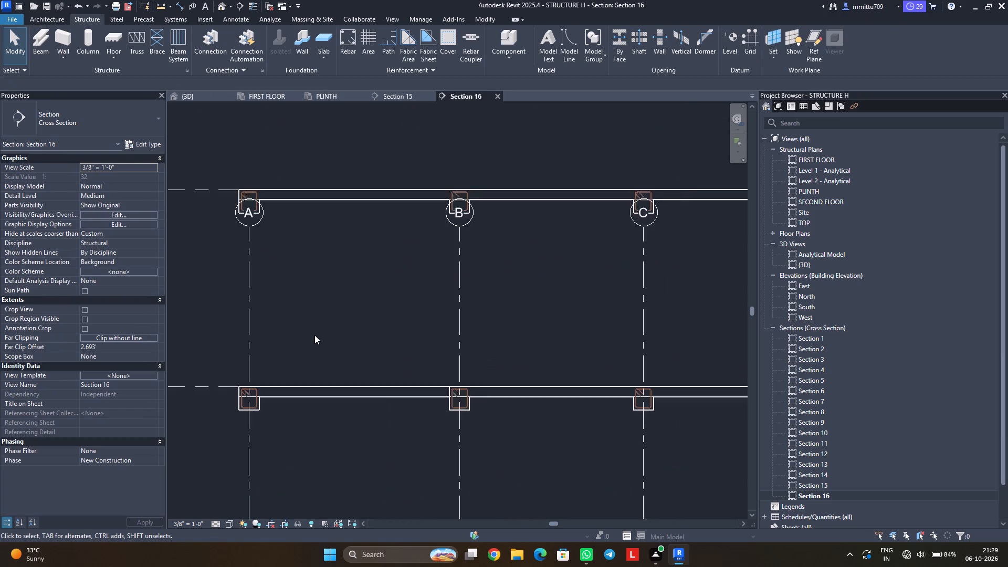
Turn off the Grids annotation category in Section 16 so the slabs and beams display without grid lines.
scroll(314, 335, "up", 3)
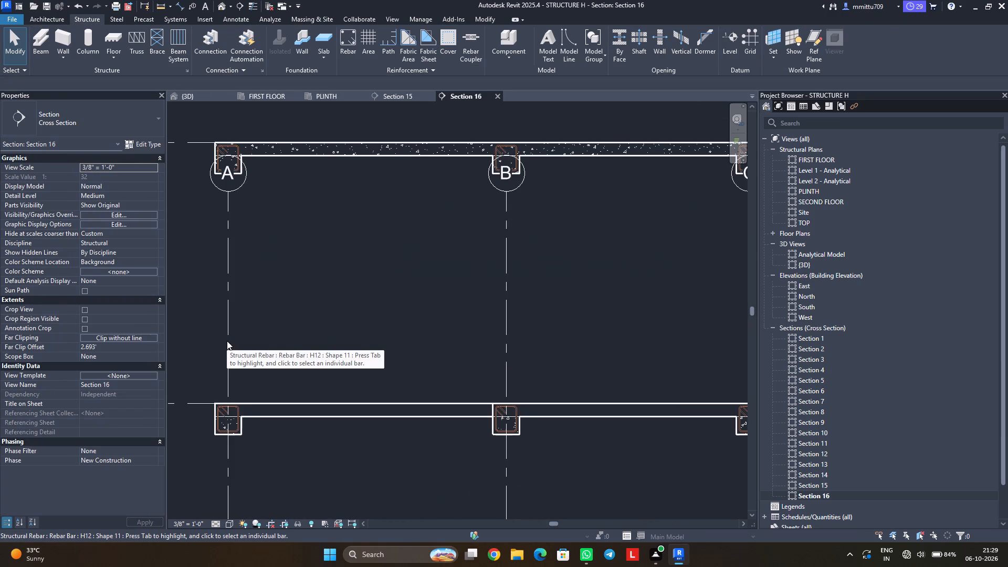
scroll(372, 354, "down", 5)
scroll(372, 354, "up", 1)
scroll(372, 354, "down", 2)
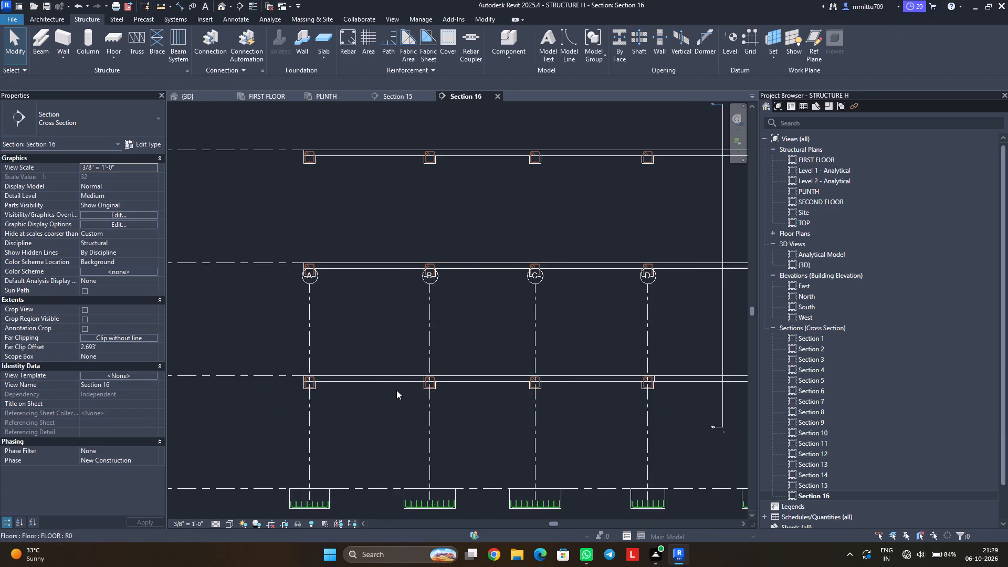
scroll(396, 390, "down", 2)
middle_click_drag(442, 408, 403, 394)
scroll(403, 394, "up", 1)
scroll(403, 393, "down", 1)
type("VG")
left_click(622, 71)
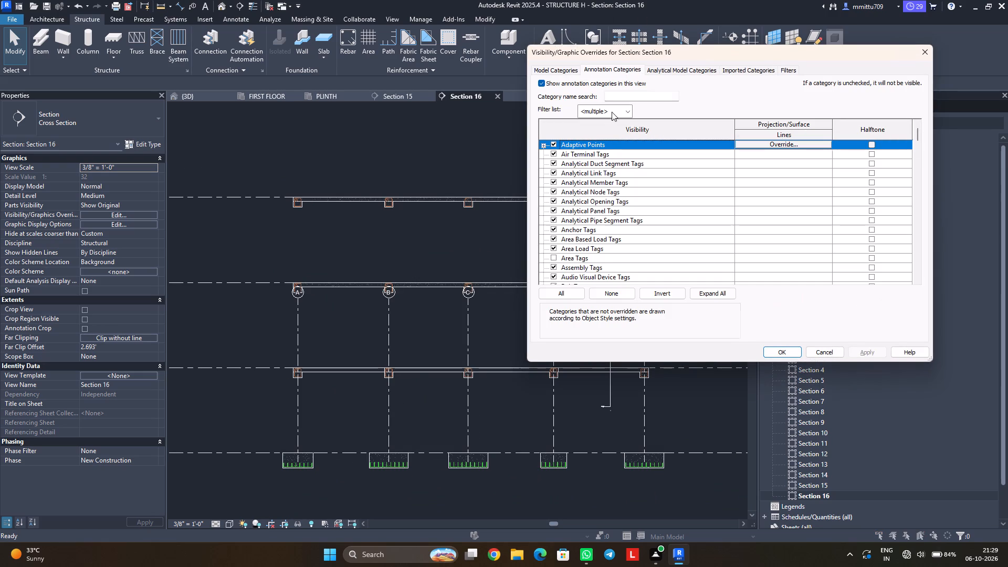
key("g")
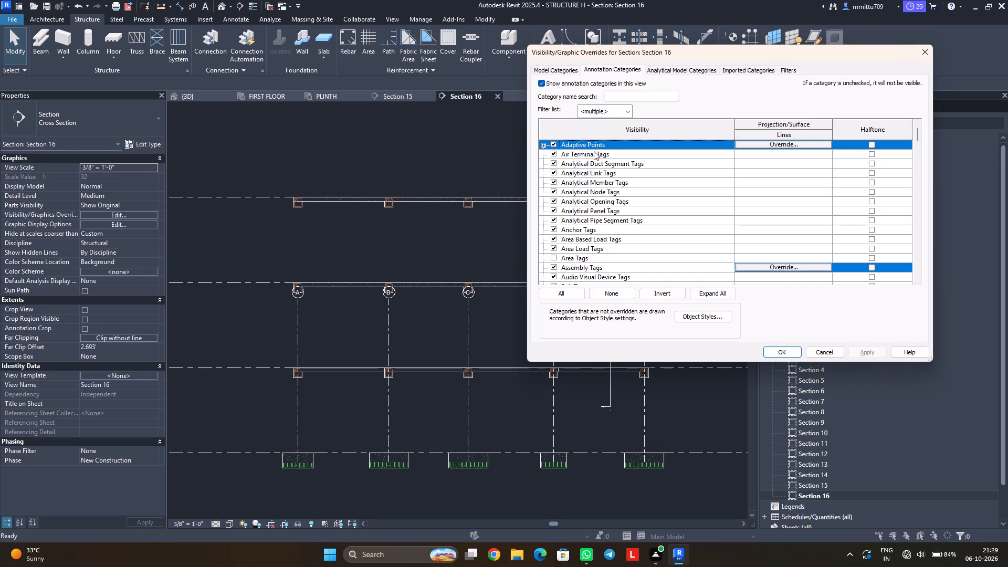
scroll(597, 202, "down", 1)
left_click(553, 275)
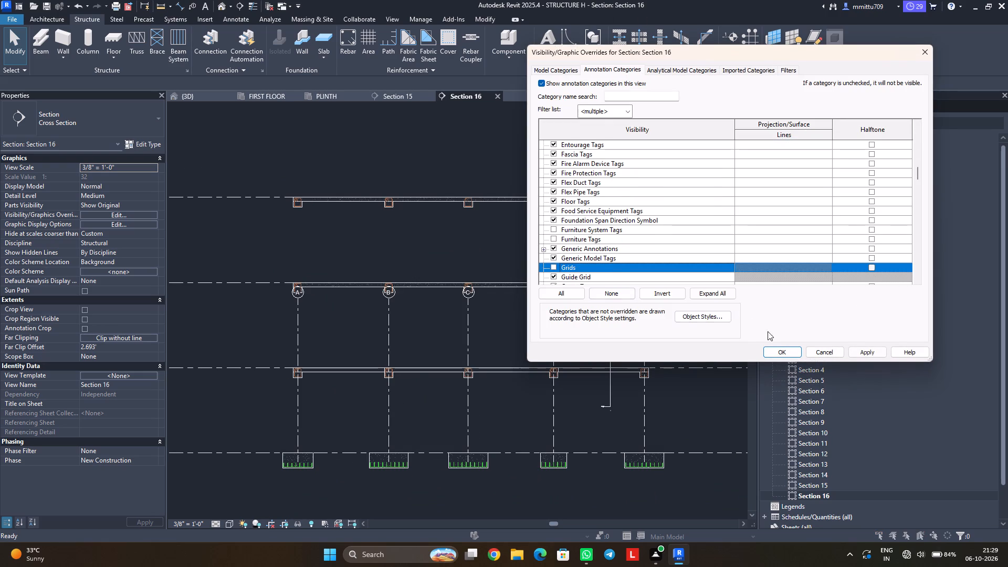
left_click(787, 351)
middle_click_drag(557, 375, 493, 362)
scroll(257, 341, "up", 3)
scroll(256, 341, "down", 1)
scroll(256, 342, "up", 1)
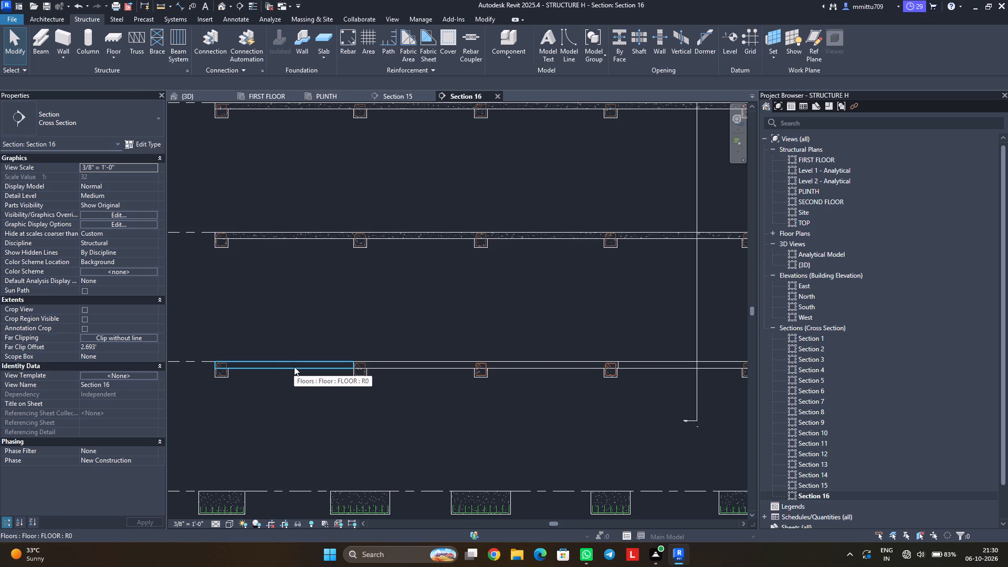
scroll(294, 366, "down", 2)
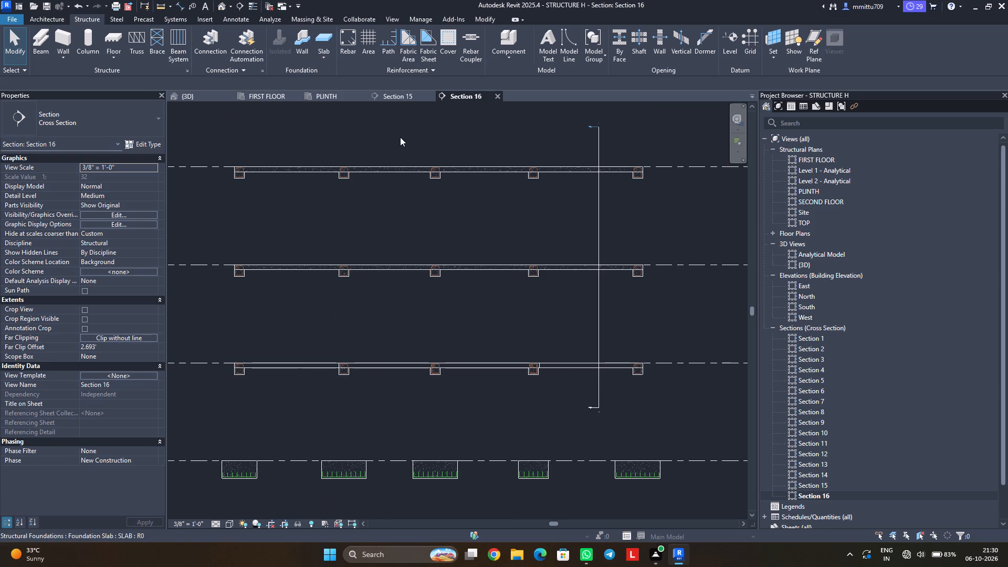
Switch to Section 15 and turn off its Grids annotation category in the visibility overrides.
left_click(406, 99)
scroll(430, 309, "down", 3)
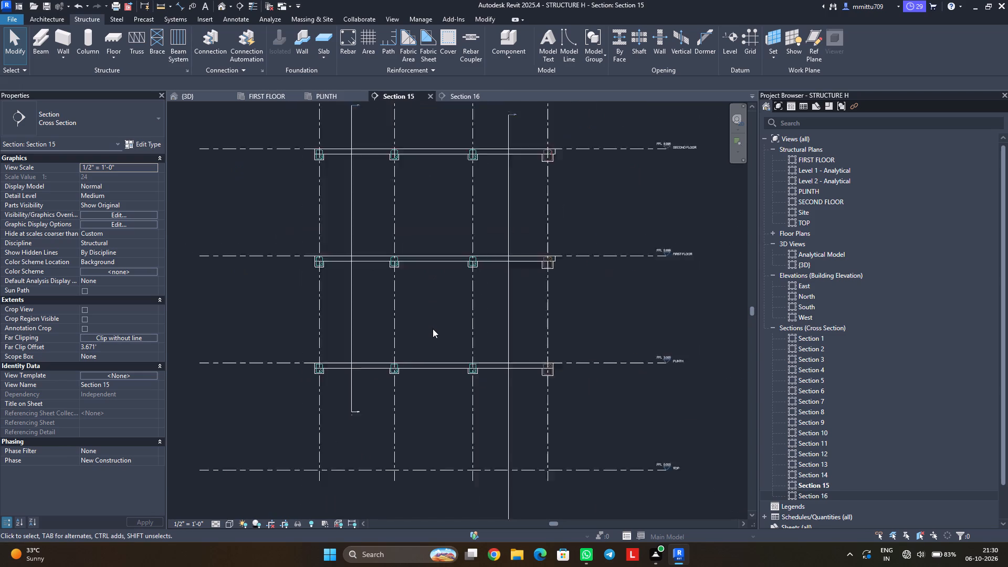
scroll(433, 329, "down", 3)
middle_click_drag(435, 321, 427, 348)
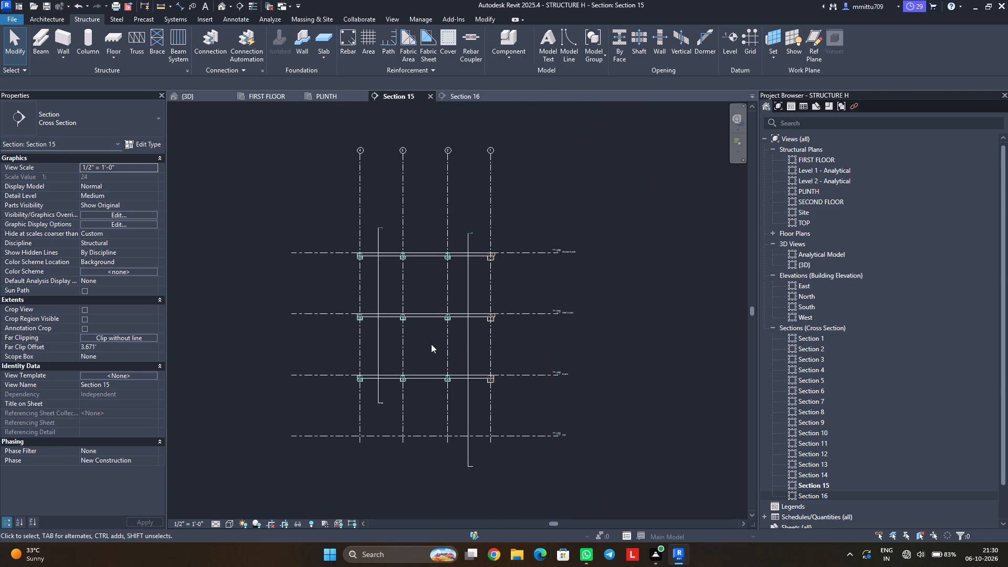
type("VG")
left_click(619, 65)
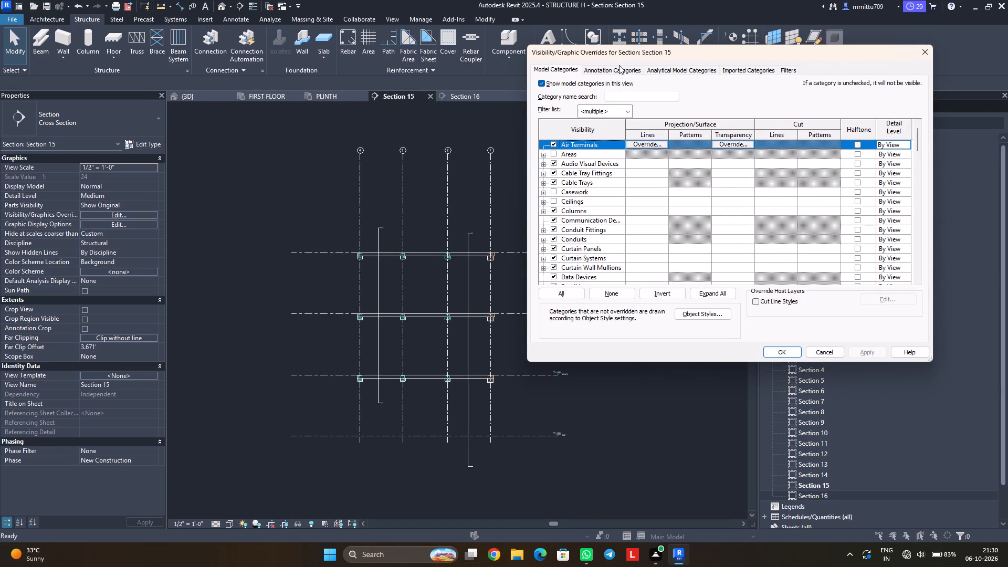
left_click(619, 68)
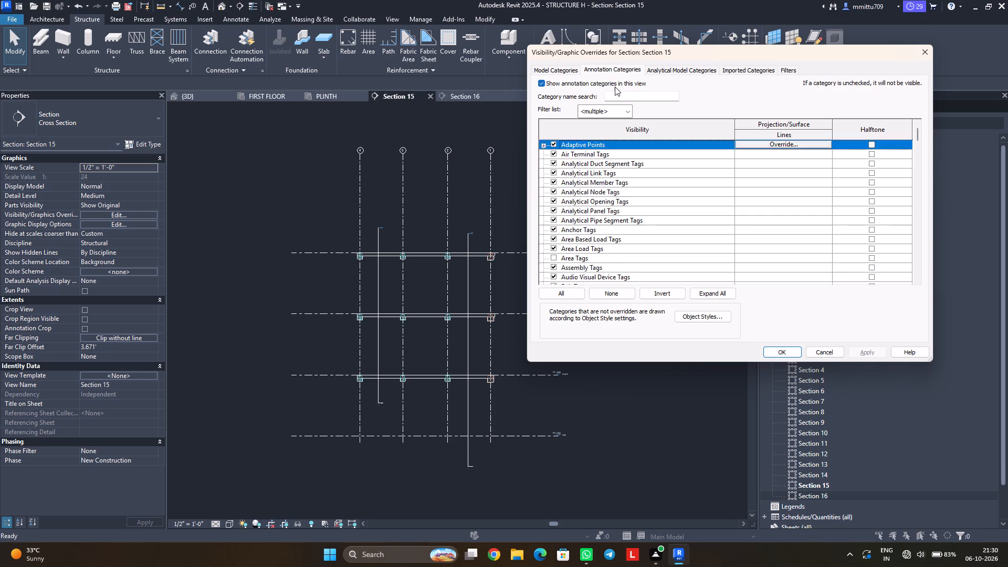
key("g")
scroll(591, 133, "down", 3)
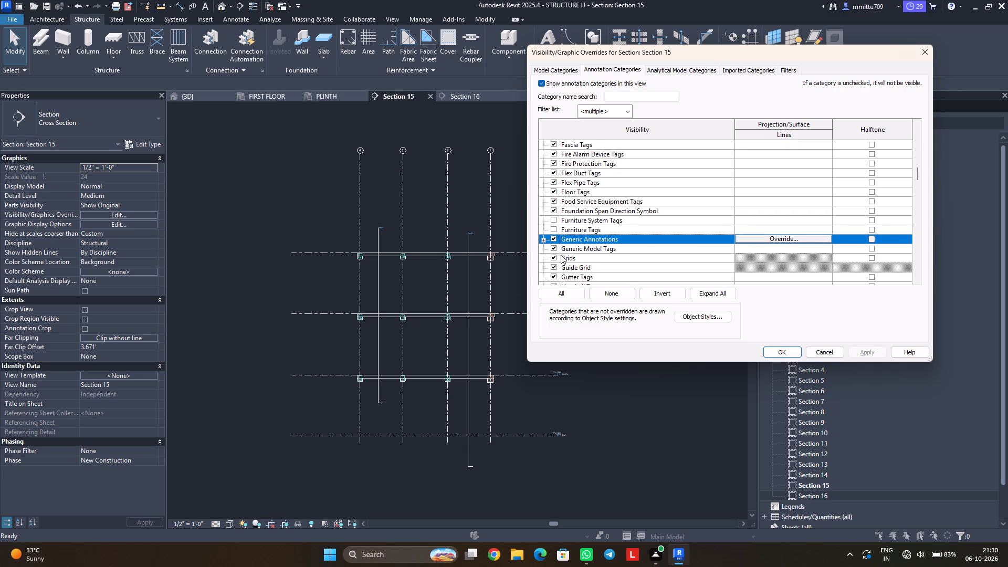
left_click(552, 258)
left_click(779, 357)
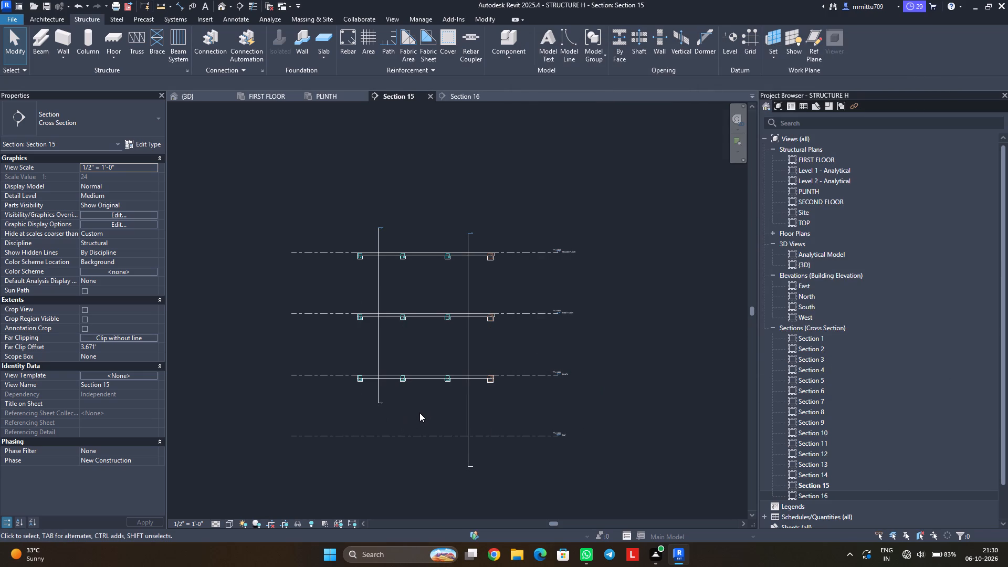
Examine the floor slabs in Section 15, especially the slab edge beyond the deeper end beam on each level.
scroll(419, 413, "up", 1)
scroll(419, 413, "down", 1)
scroll(417, 409, "up", 3)
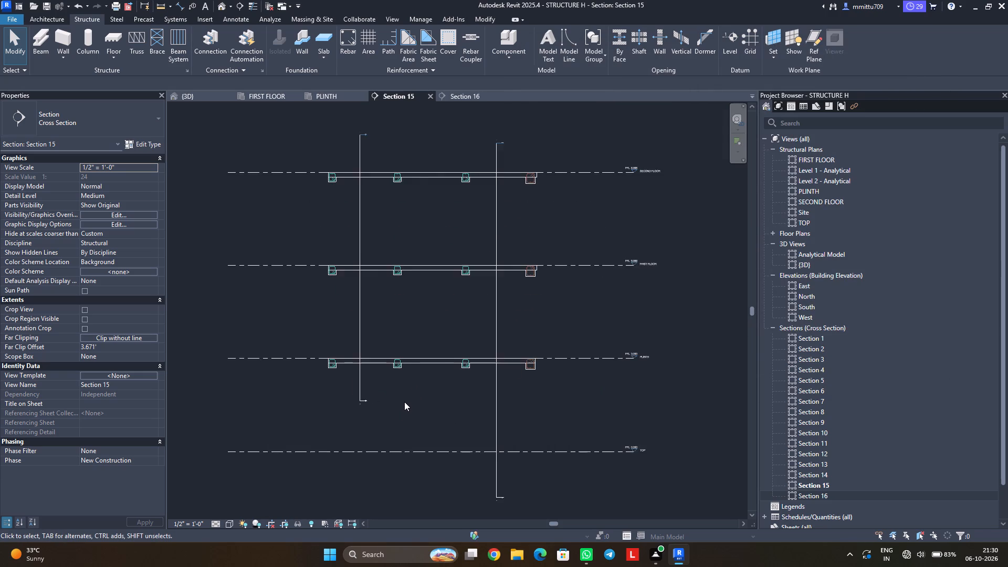
scroll(404, 402, "up", 1)
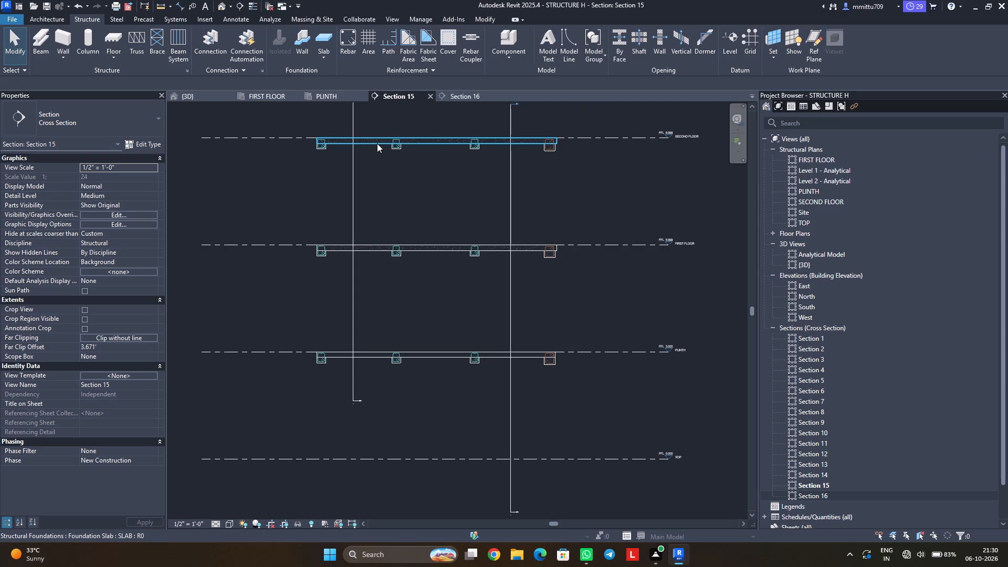
scroll(520, 137, "up", 1)
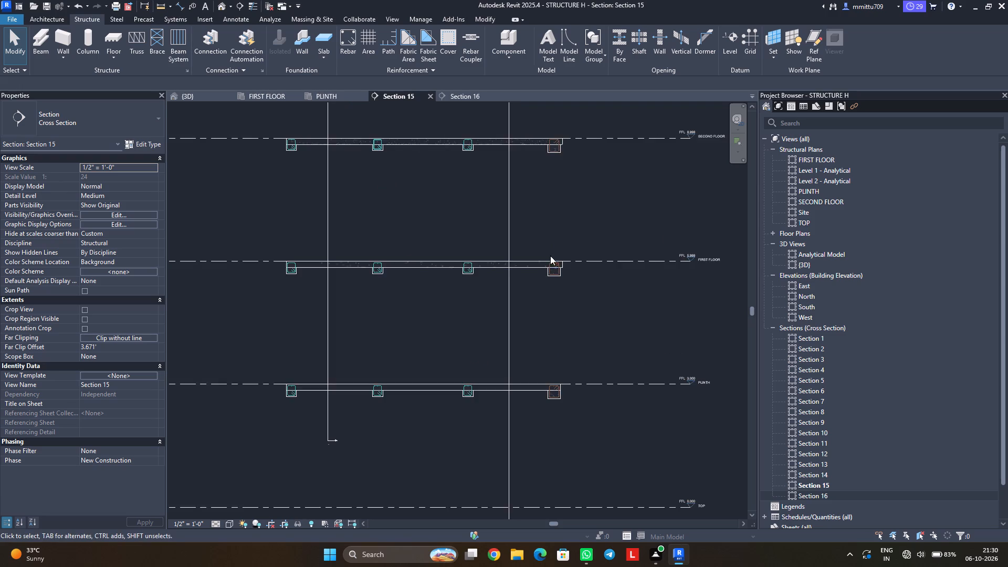
scroll(550, 256, "up", 6)
scroll(550, 257, "down", 1)
scroll(554, 260, "up", 5)
left_click(599, 305)
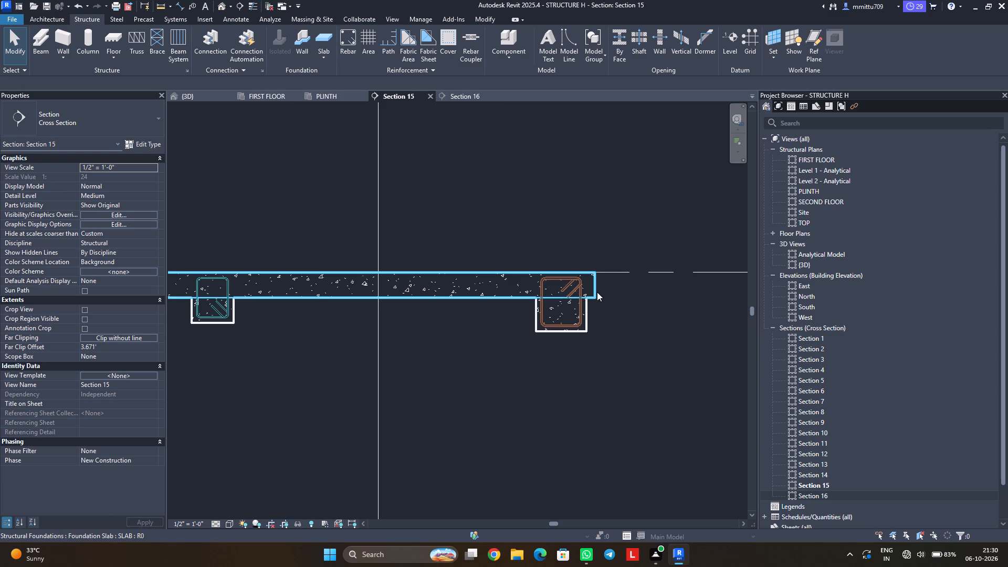
left_click(597, 292)
left_click(611, 318)
scroll(478, 354, "down", 4)
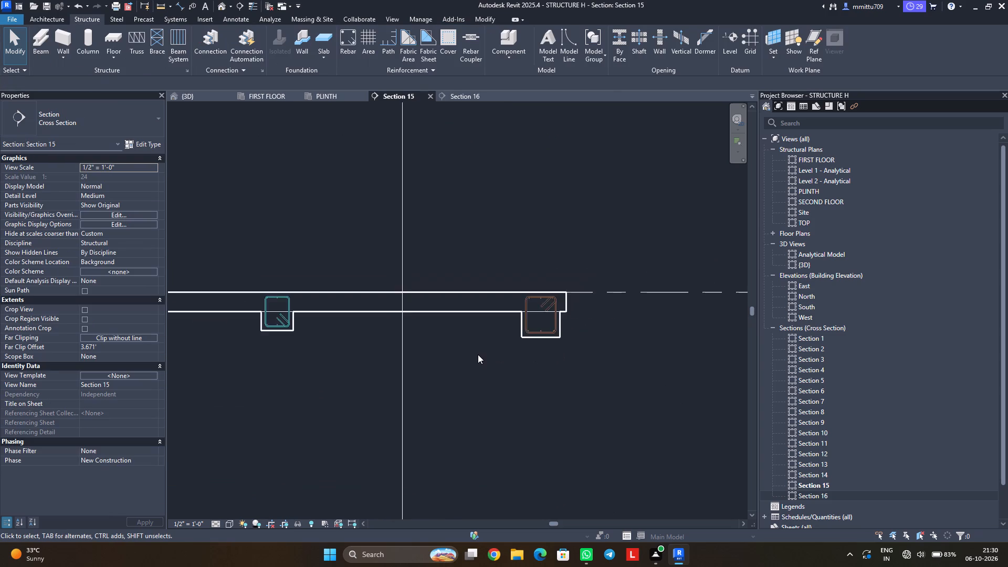
scroll(478, 354, "down", 8)
scroll(377, 449, "up", 2)
scroll(377, 449, "down", 1)
scroll(377, 449, "up", 3)
scroll(424, 439, "up", 2)
scroll(483, 430, "up", 1)
middle_click_drag(471, 429, 437, 429)
scroll(436, 428, "up", 1)
scroll(436, 426, "down", 6)
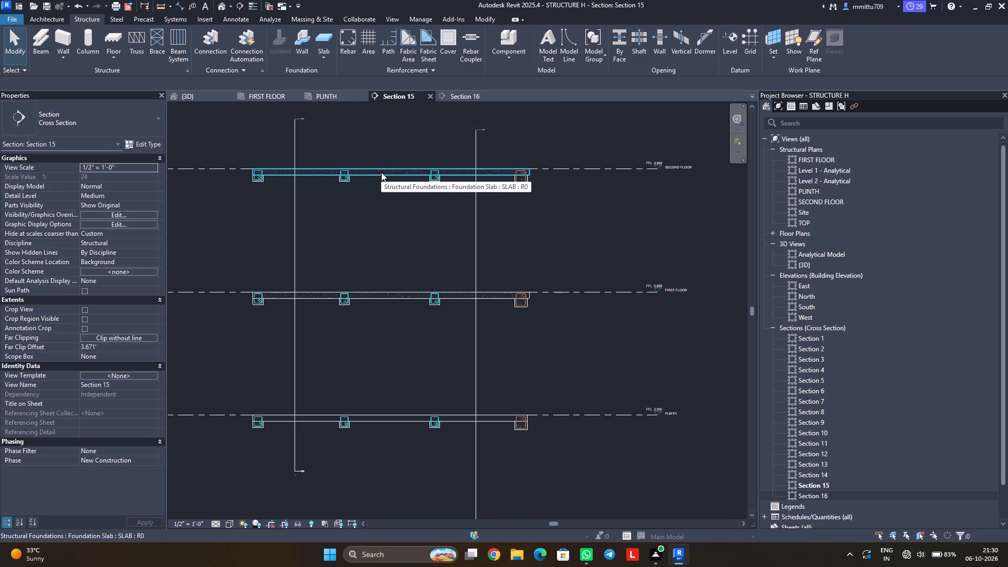
On the FIRST FLOOR plan, delete the Section 16 line between grids 3 and 4 and the Section 15 line between grids D and E.
left_click(280, 99)
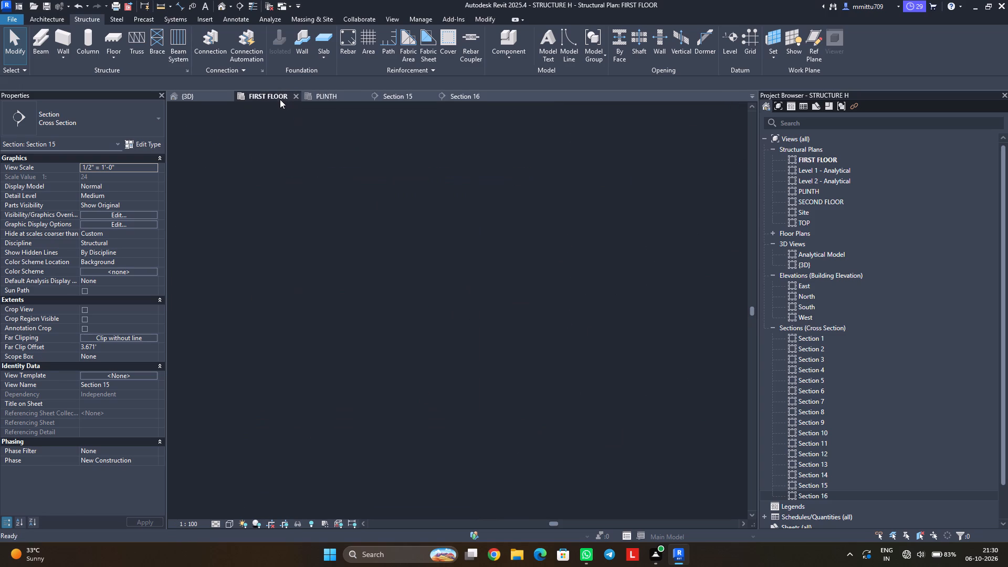
scroll(350, 305, "down", 4)
middle_click_drag(262, 360, 331, 384)
left_click(550, 359)
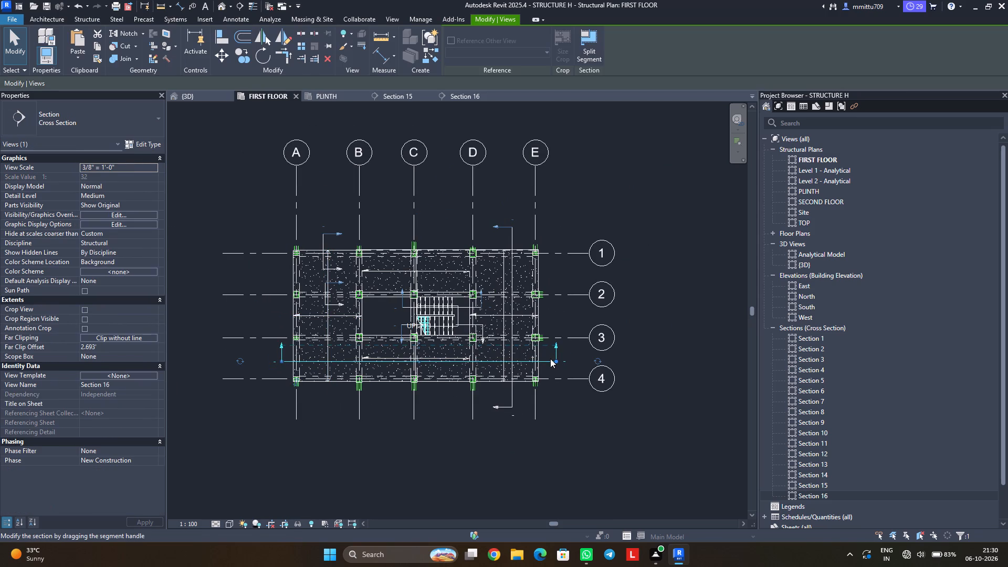
key("Delete")
left_click(548, 309)
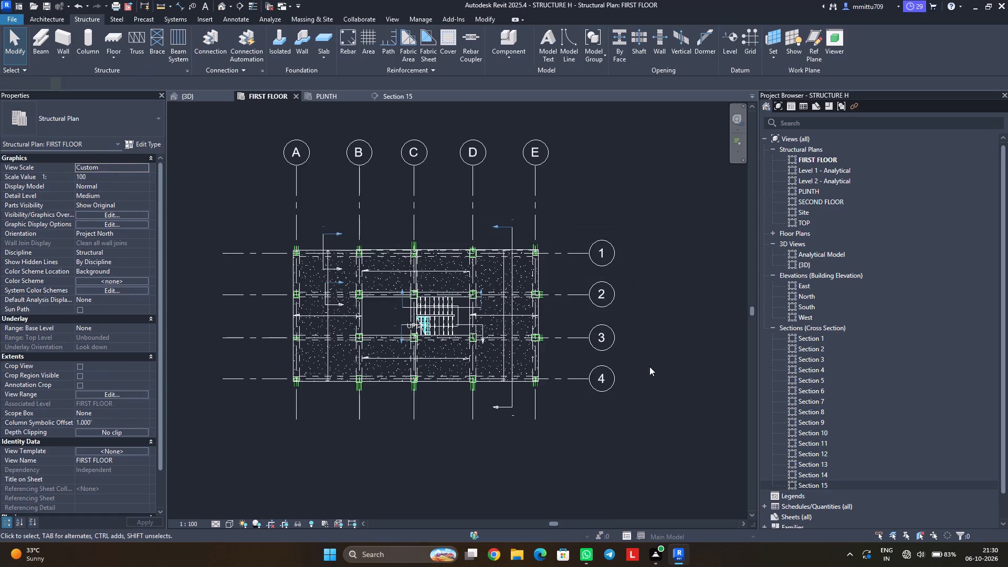
left_click(508, 239)
key("Delete")
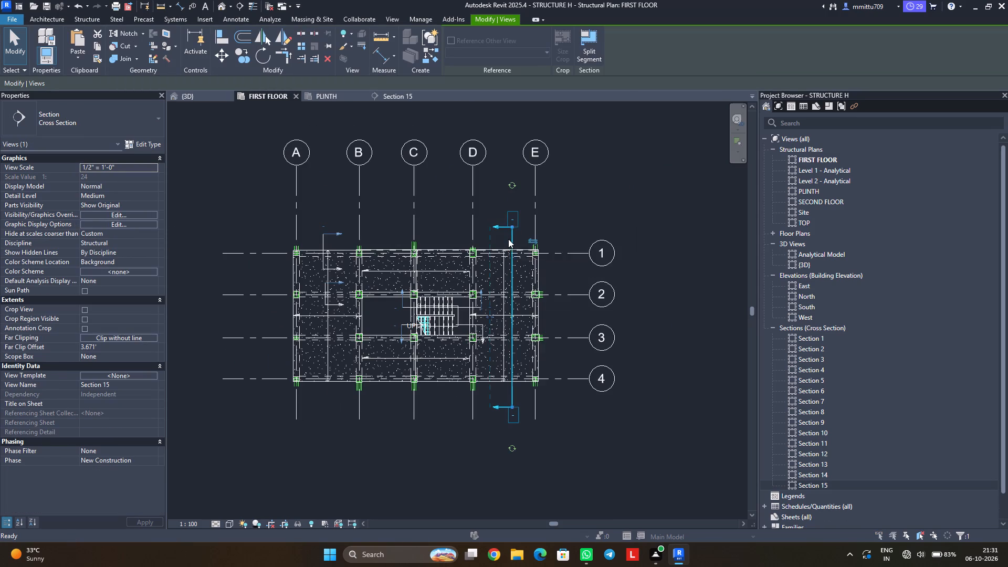
left_click(545, 312)
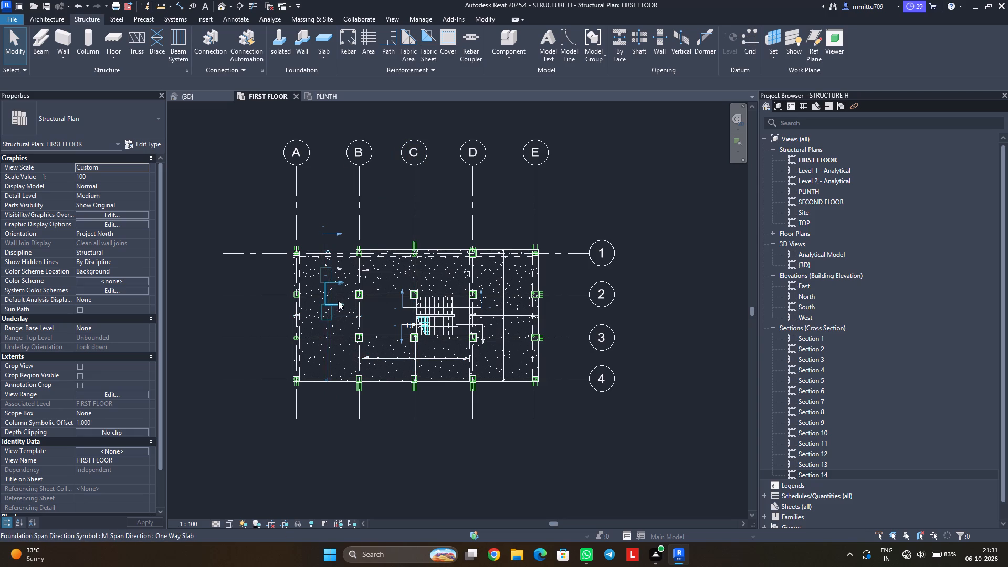
Draw a section midway between grids 2 and 3, running from outside grid A to just past grid B and facing grid 1.
left_click(236, 4)
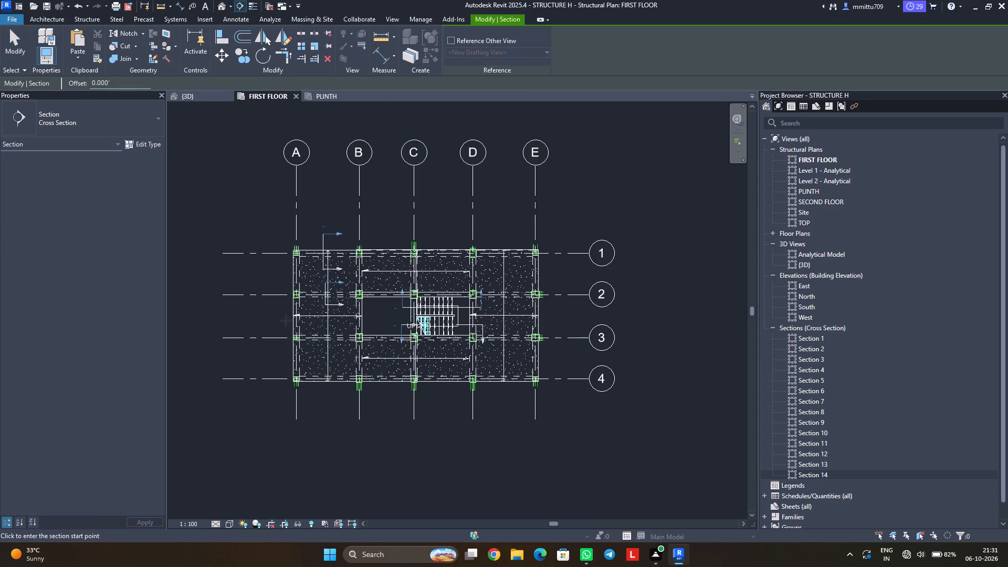
left_click(277, 315)
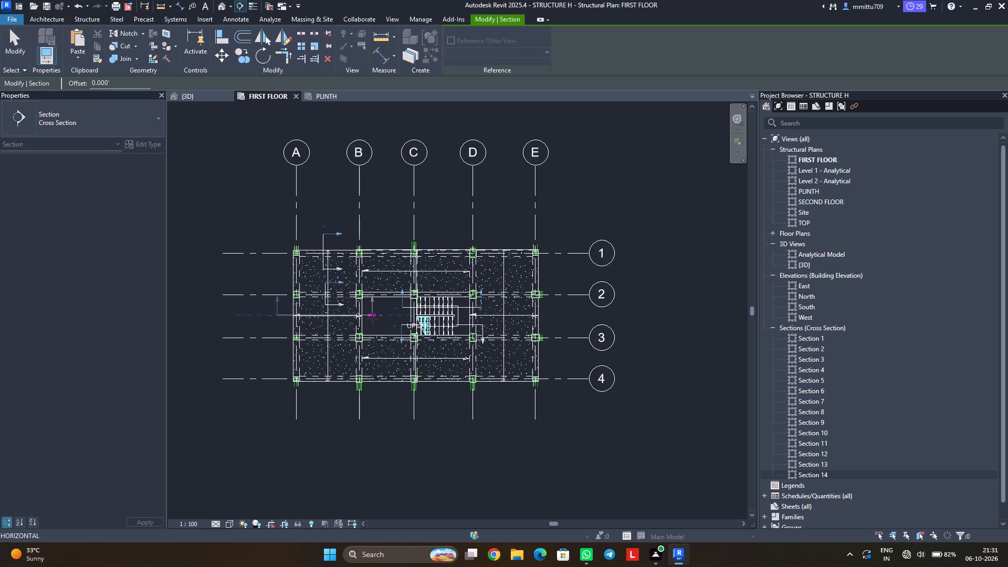
left_click(372, 319)
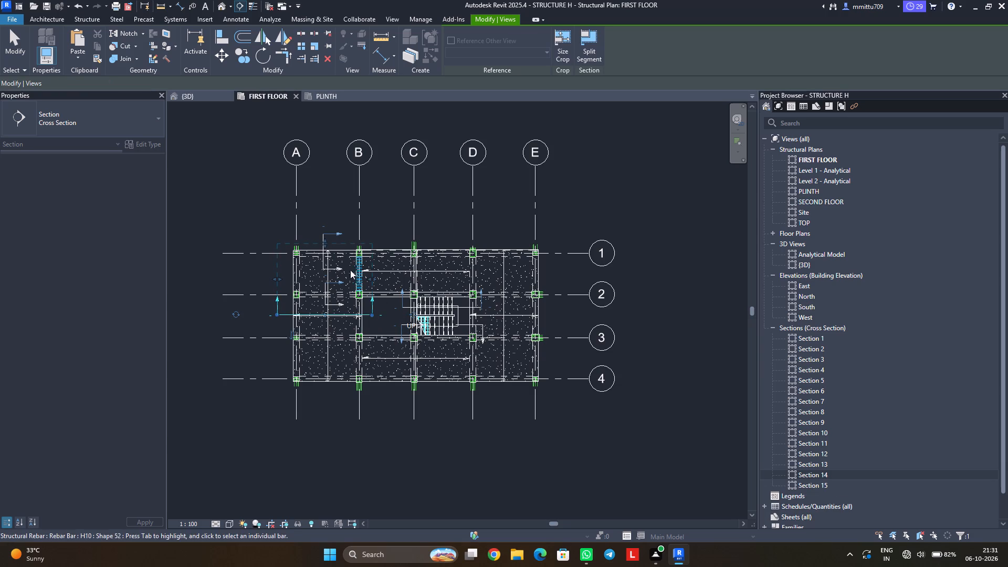
Draw a section between grids A and B, running from beyond grid 4 to beyond grid 1 and facing grid A.
left_click(237, 8)
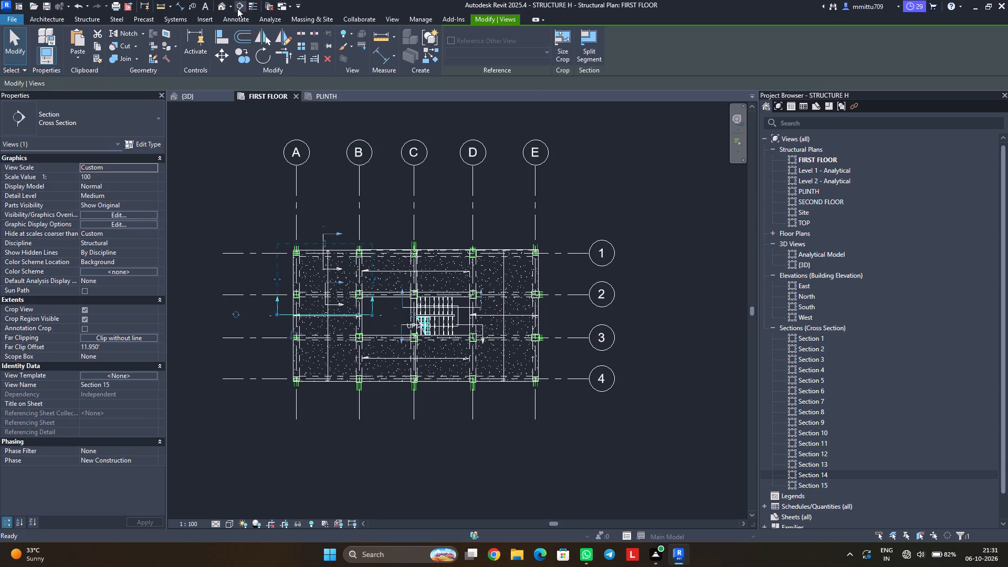
left_click(333, 417)
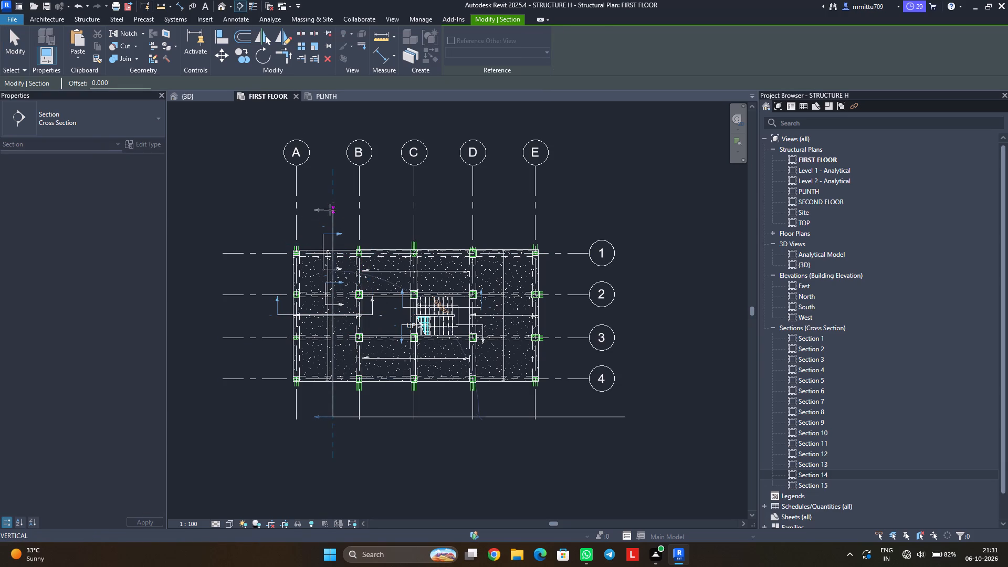
left_click(330, 209)
left_click(239, 224)
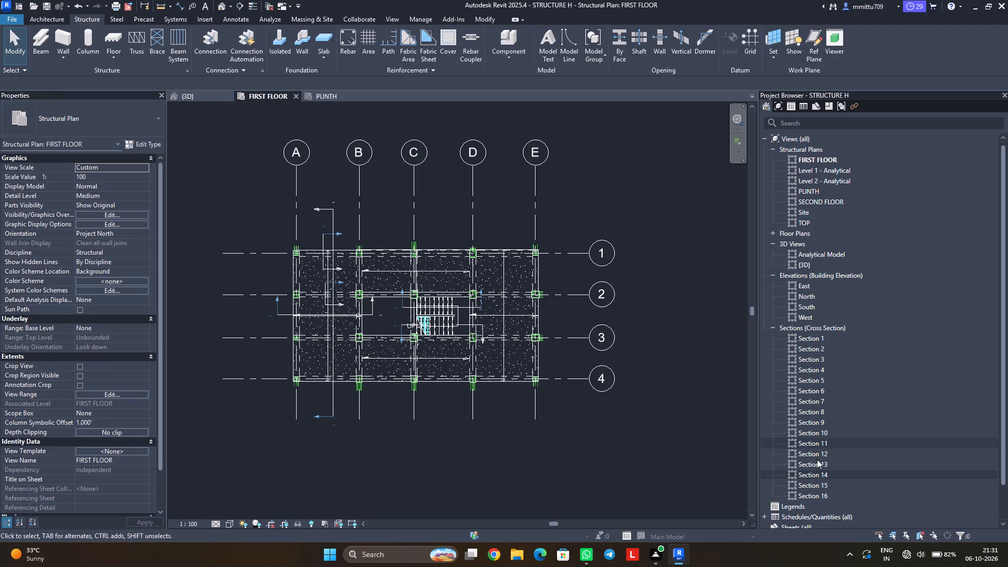
Open Section 15 and examine the slabs and beams between grids A and B at the plinth, first and second floors.
double_click(820, 481)
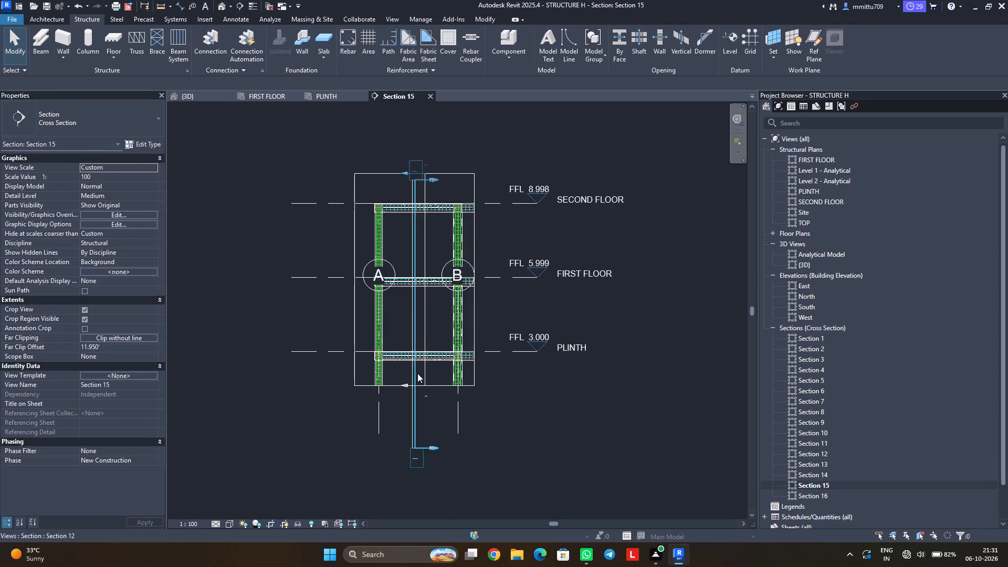
scroll(419, 355, "down", 2)
scroll(419, 355, "up", 3)
scroll(419, 355, "down", 1)
scroll(419, 355, "up", 4)
middle_click_drag(419, 355, 419, 362)
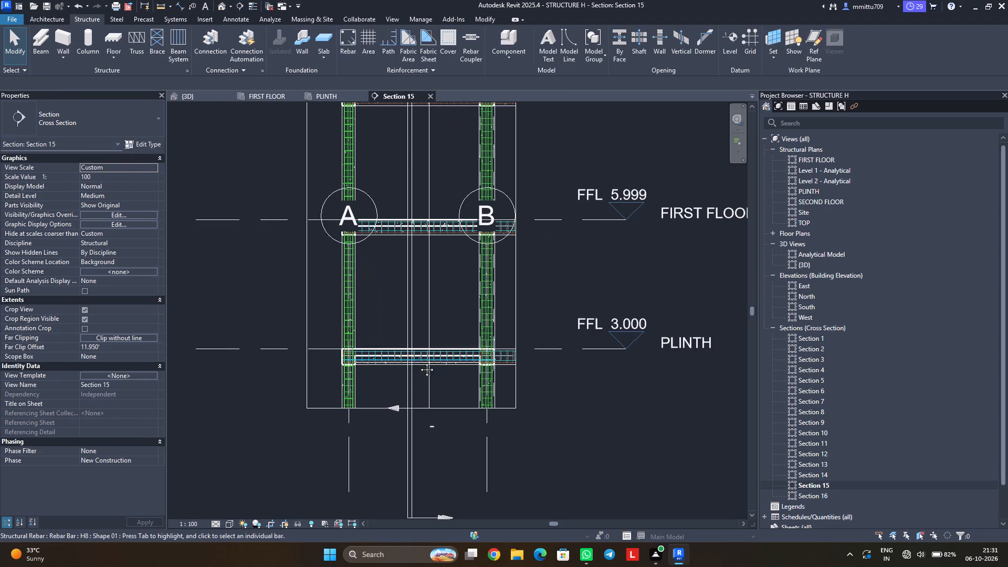
middle_click_drag(419, 362, 417, 394)
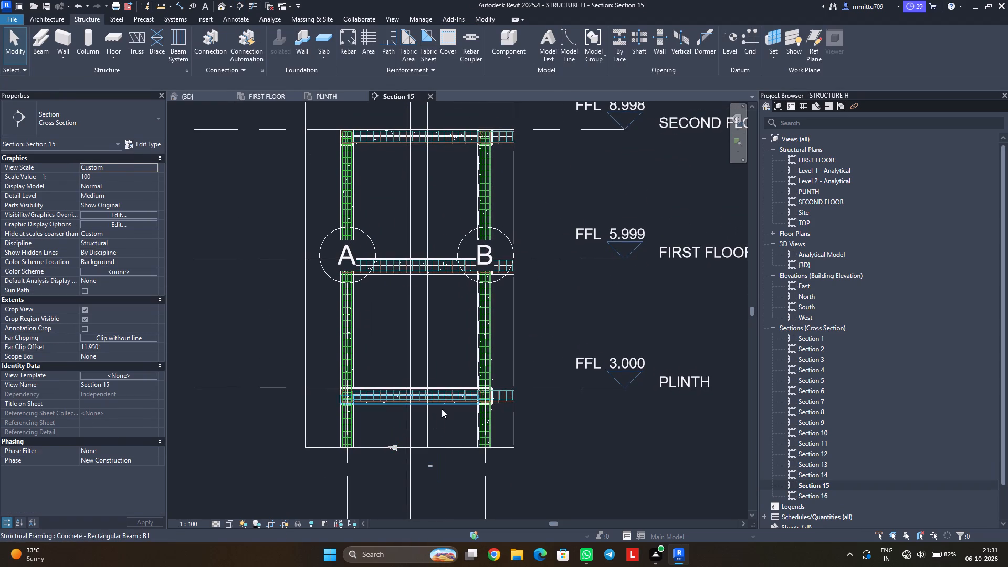
middle_click_drag(442, 409, 442, 440)
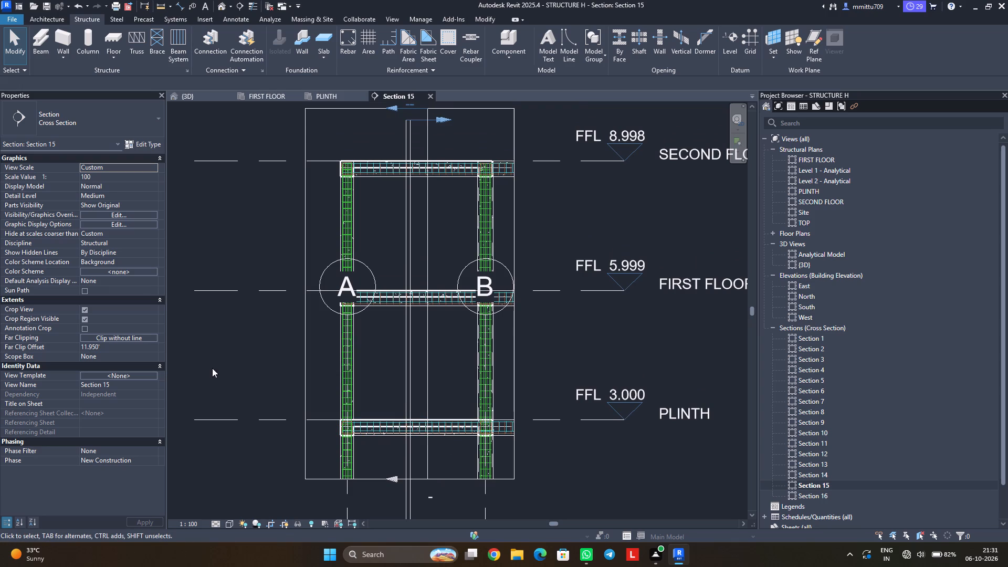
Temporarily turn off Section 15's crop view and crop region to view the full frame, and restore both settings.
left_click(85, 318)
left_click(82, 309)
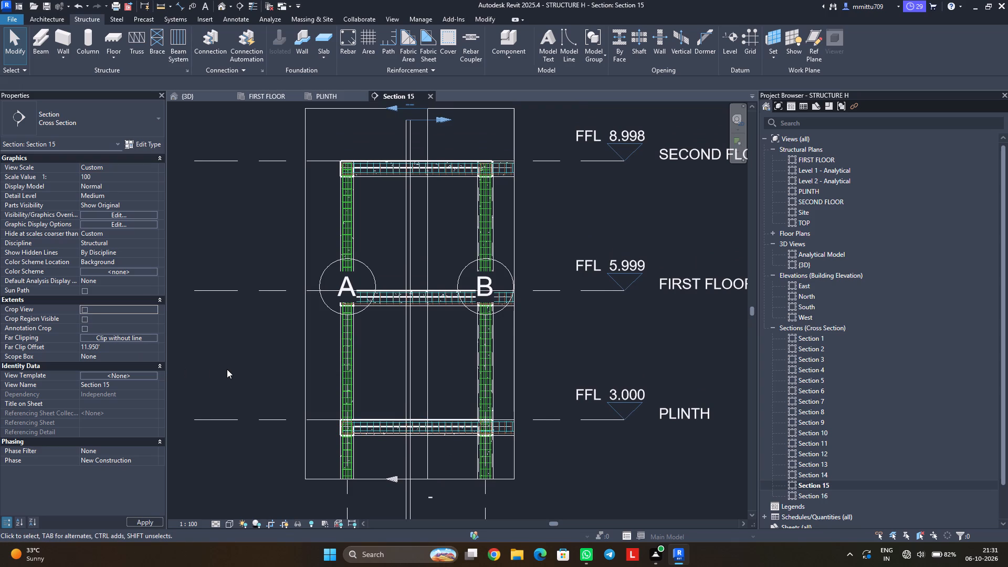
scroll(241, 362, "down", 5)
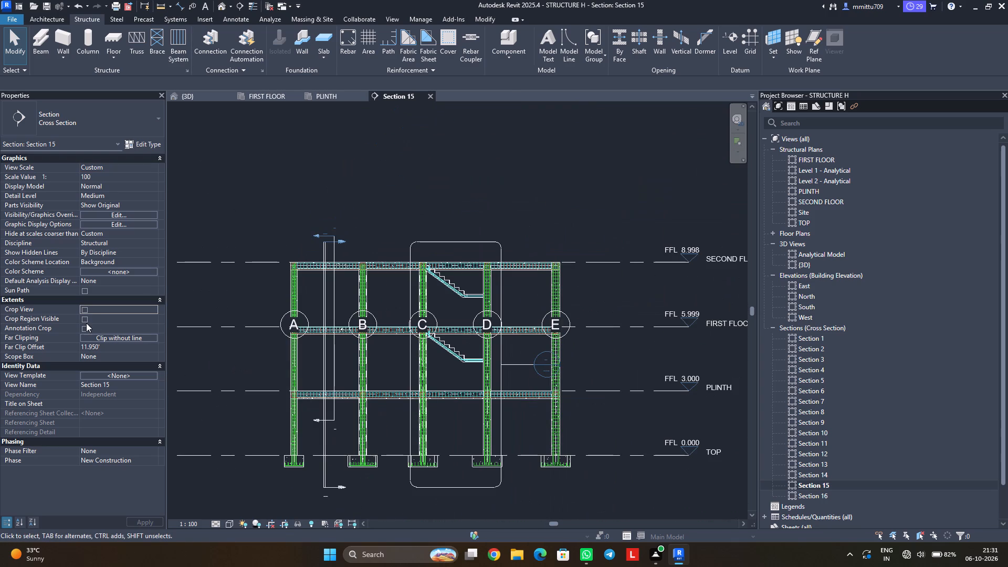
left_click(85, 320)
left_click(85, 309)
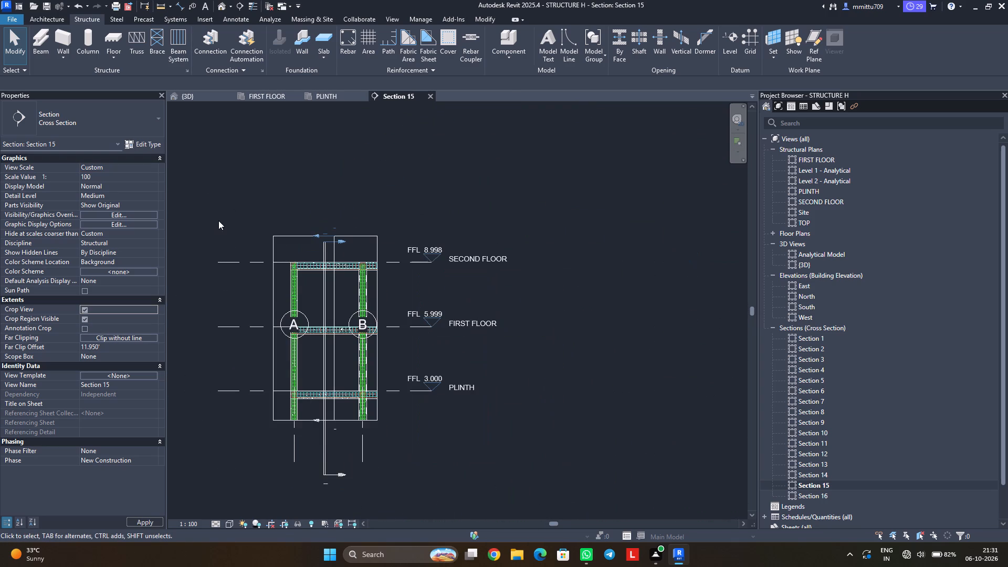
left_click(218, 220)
Open Section 16 and examine the frame and slabs from the plinth to the second floor.
double_click(839, 496)
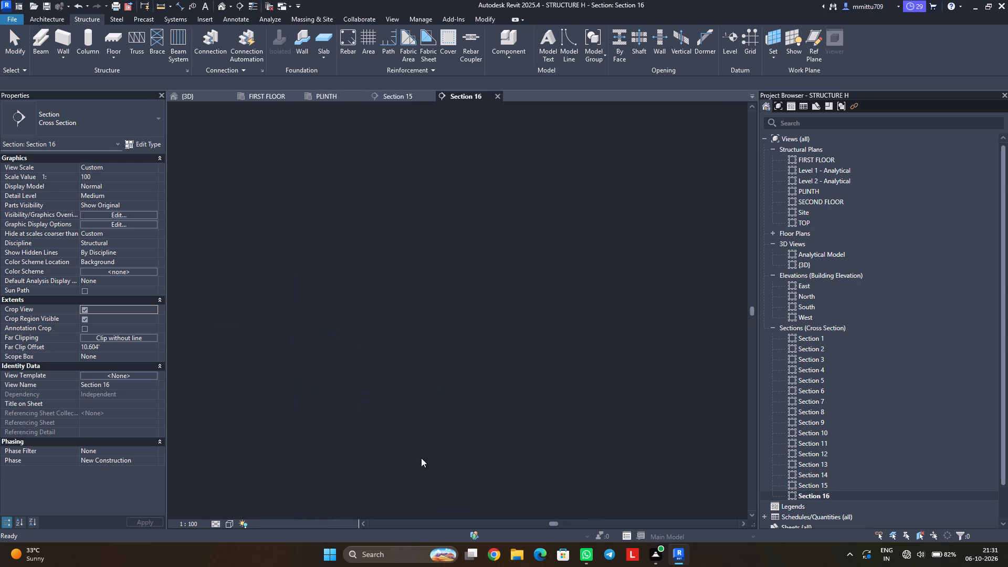
scroll(412, 388, "up", 1)
scroll(412, 388, "down", 2)
scroll(412, 388, "up", 3)
scroll(412, 387, "down", 1)
scroll(412, 387, "up", 1)
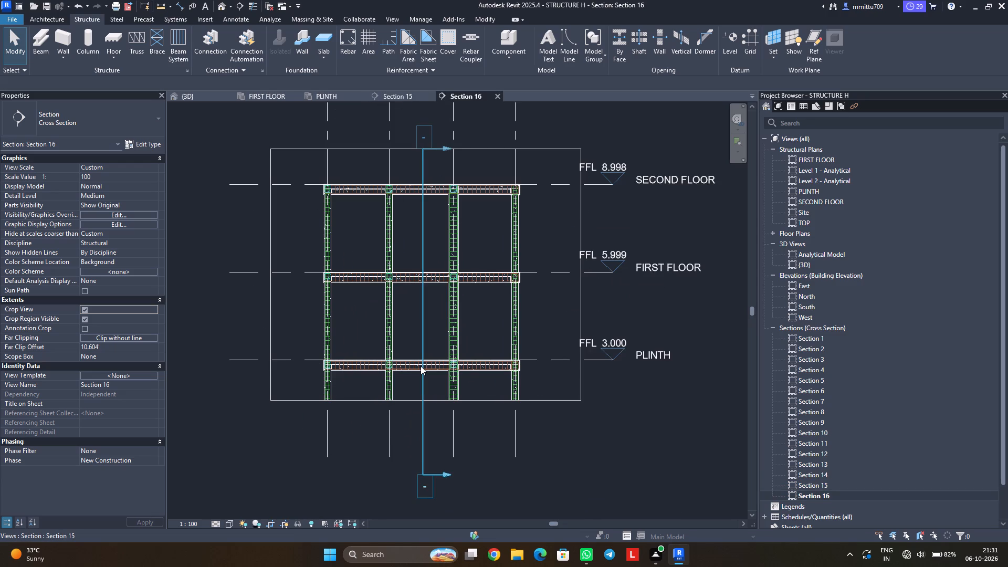
Select everything in Section 16, review the selected categories with Filter, keep them all checked, and clear the selection.
left_click_drag(592, 460, 240, 171)
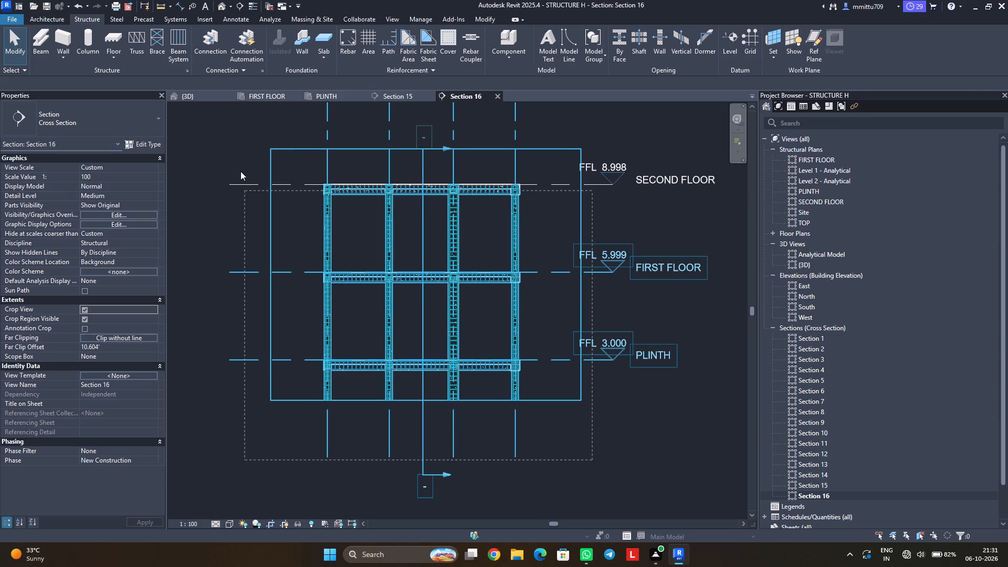
left_click_drag(240, 171, 229, 140)
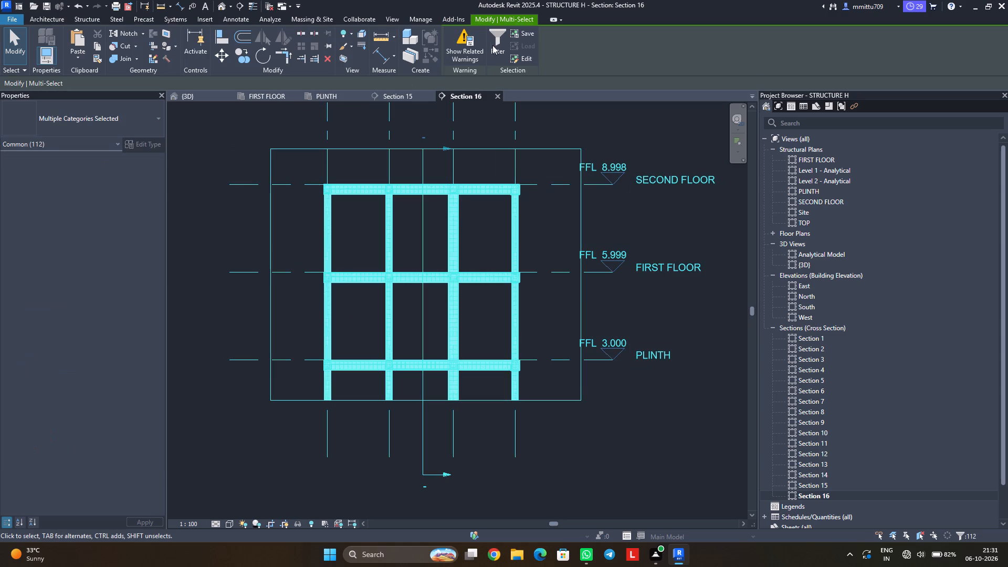
left_click(487, 42)
left_click(493, 46)
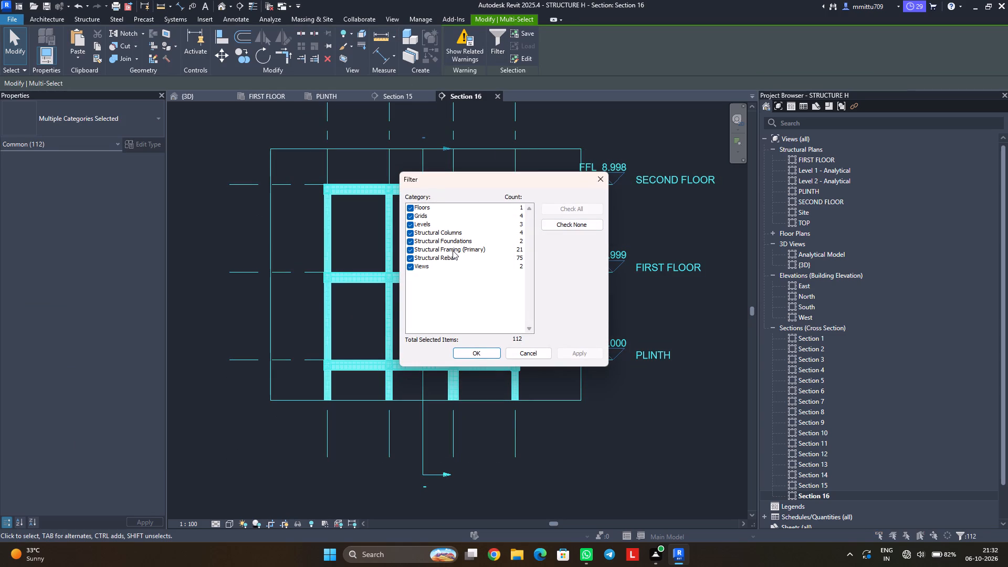
left_click(465, 351)
left_click(549, 439)
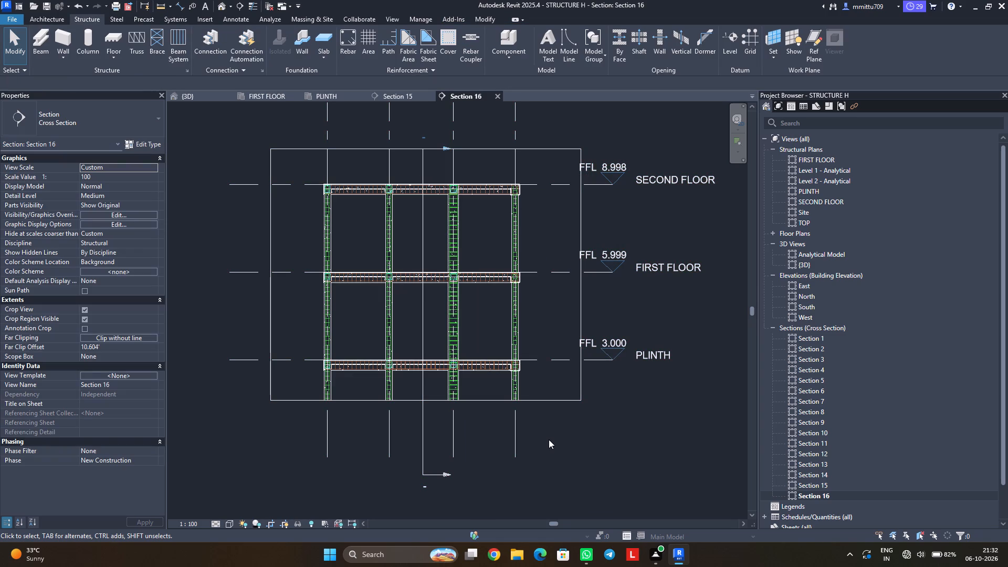
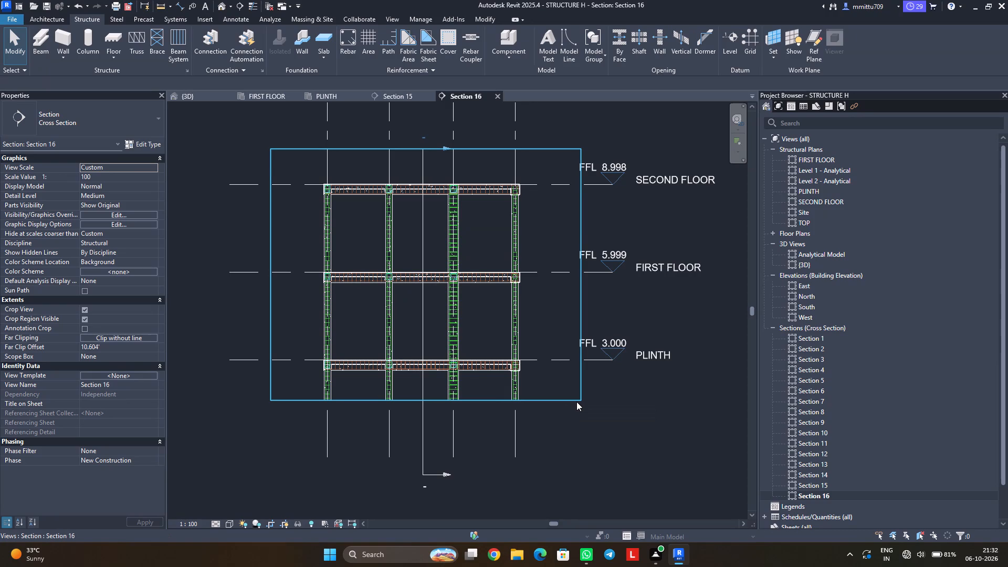
Examine Section 16's frame from plinth to second floor, focusing on the plinth beam and slab between the middle columns.
scroll(576, 402, "up", 1)
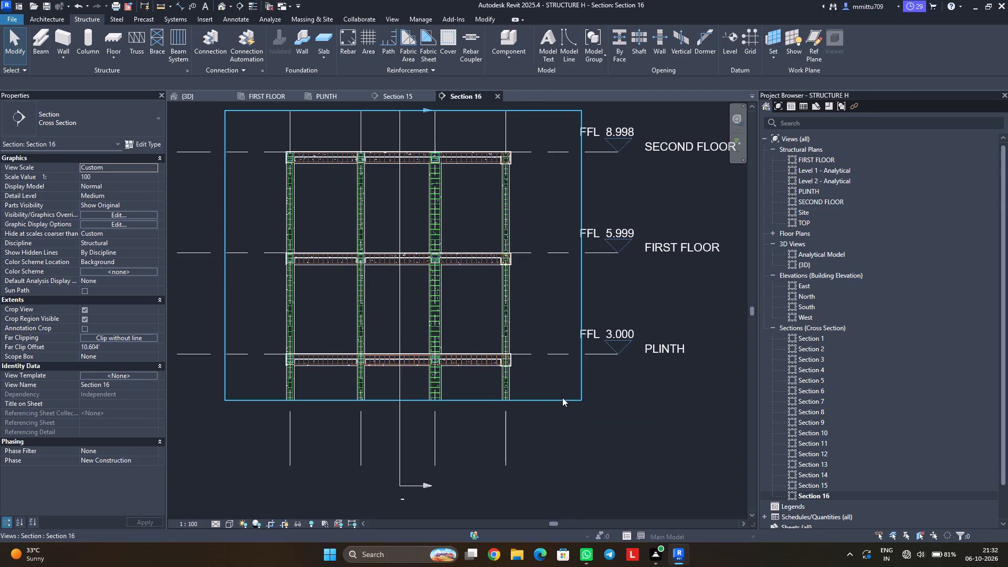
middle_click_drag(413, 390, 443, 426)
scroll(442, 423, "up", 1)
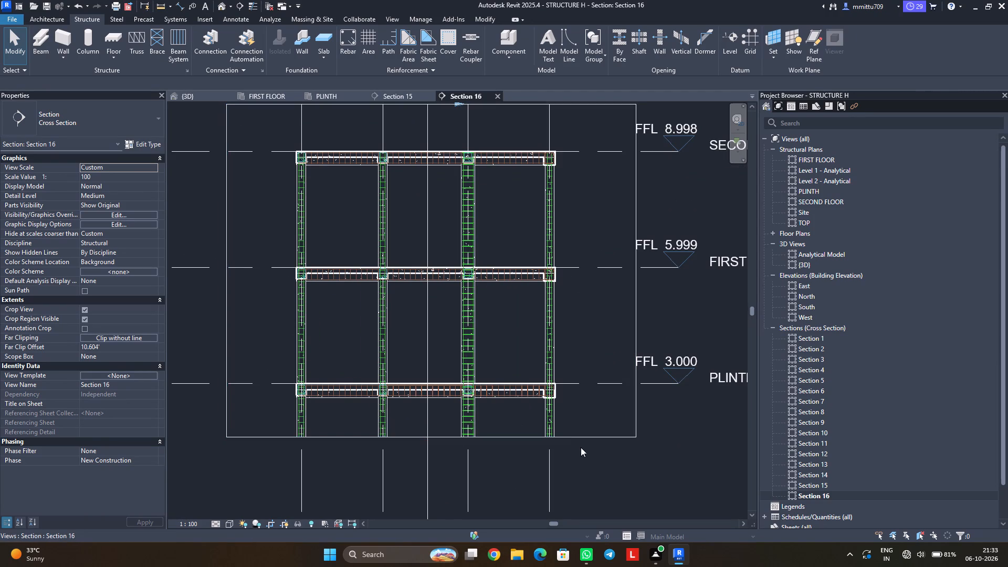
middle_click_drag(565, 409, 565, 447)
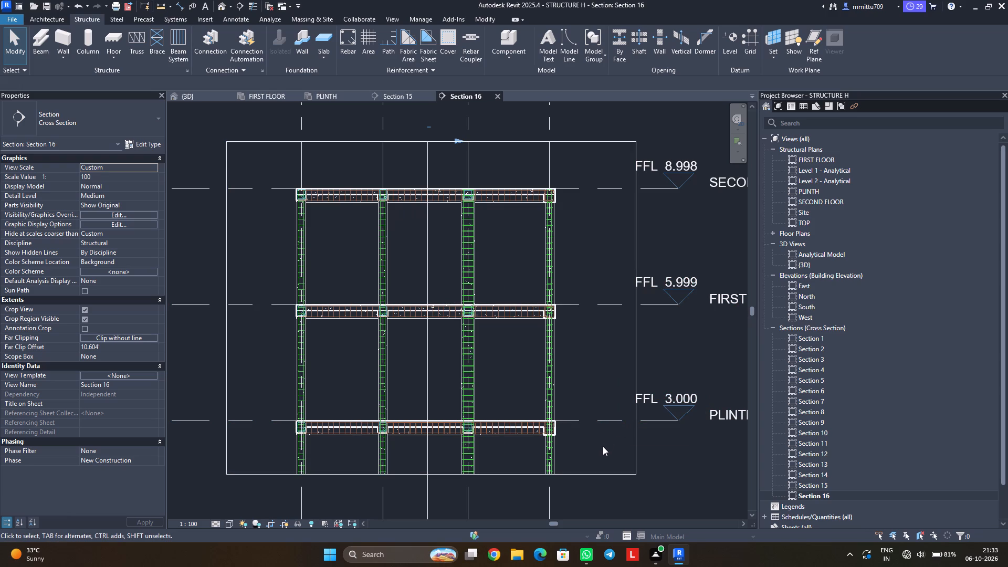
scroll(599, 446, "down", 1)
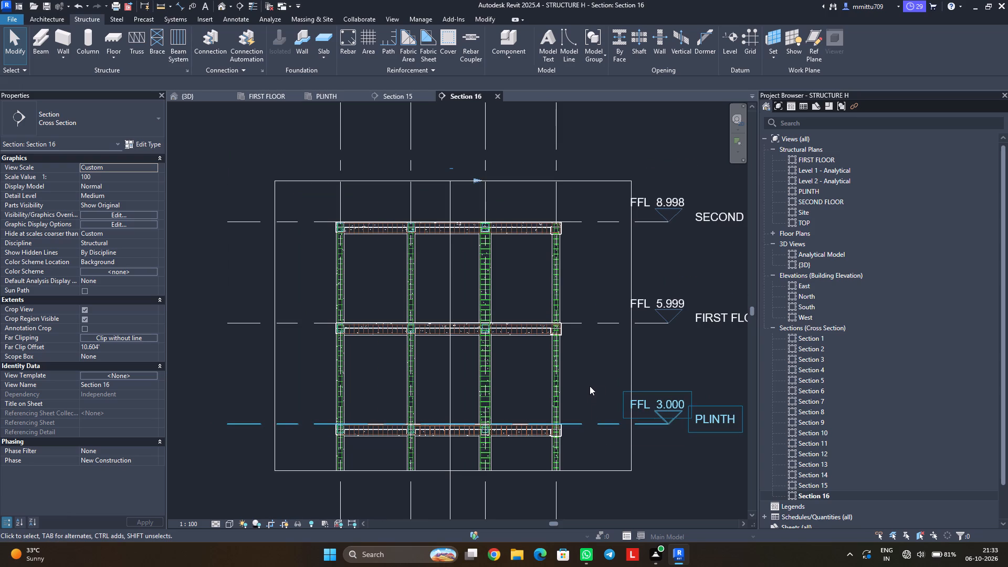
middle_click_drag(590, 386, 595, 395)
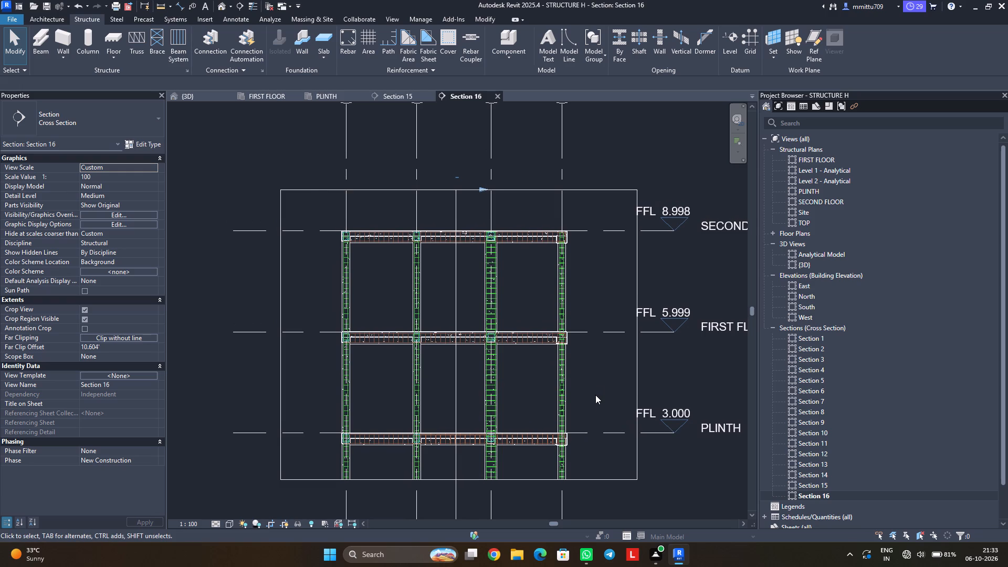
scroll(596, 383, "down", 1)
middle_click_drag(595, 394, 589, 375)
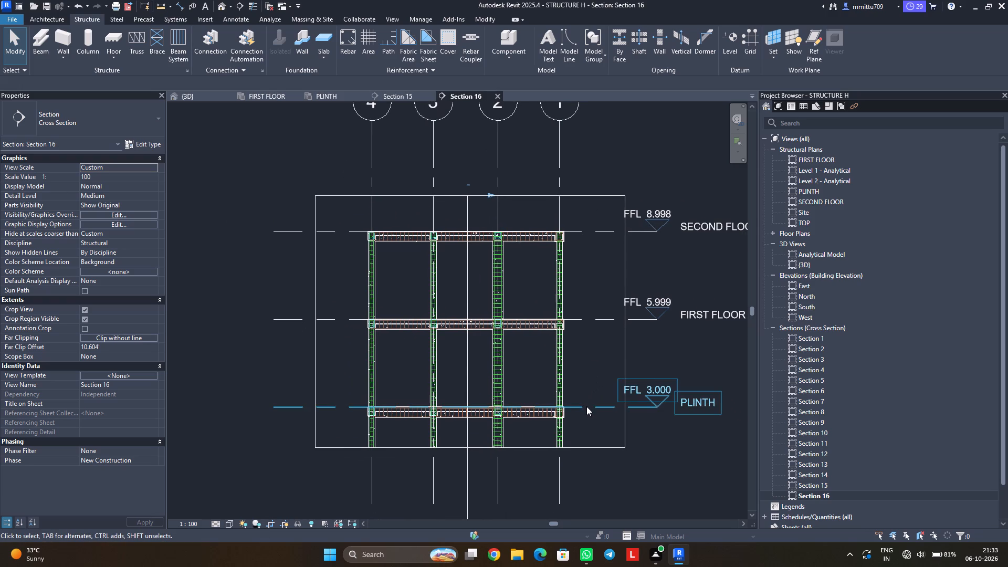
scroll(481, 411, "up", 3)
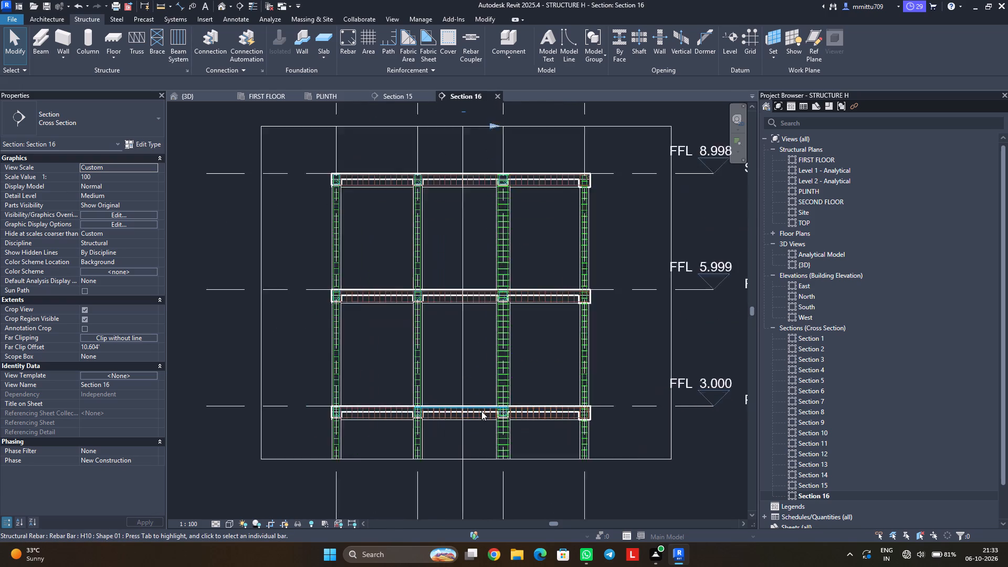
scroll(481, 411, "up", 9)
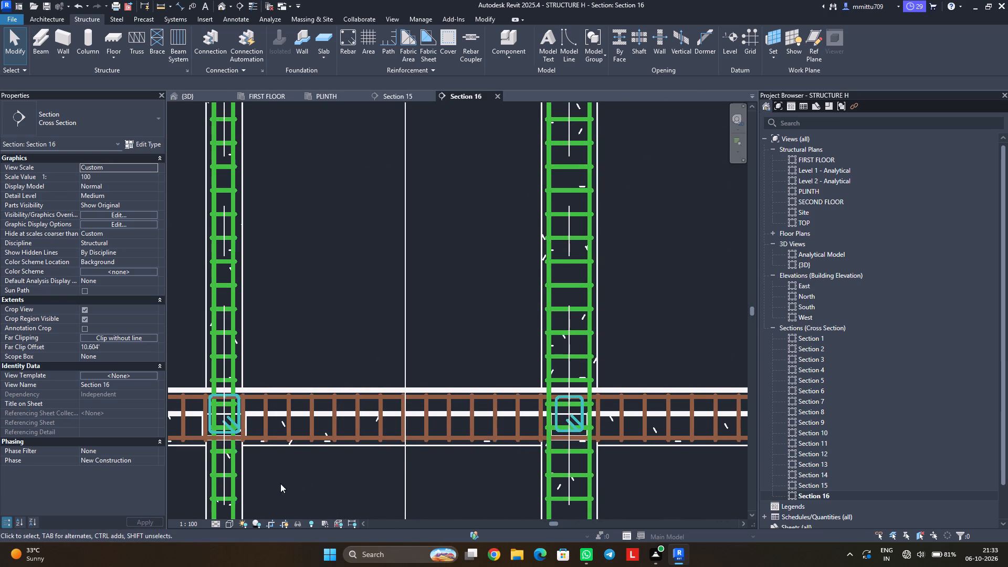
Open Section 15 and inspect the plinth floor and first-floor slab between grids A and B, selecting each briefly.
left_click(386, 97)
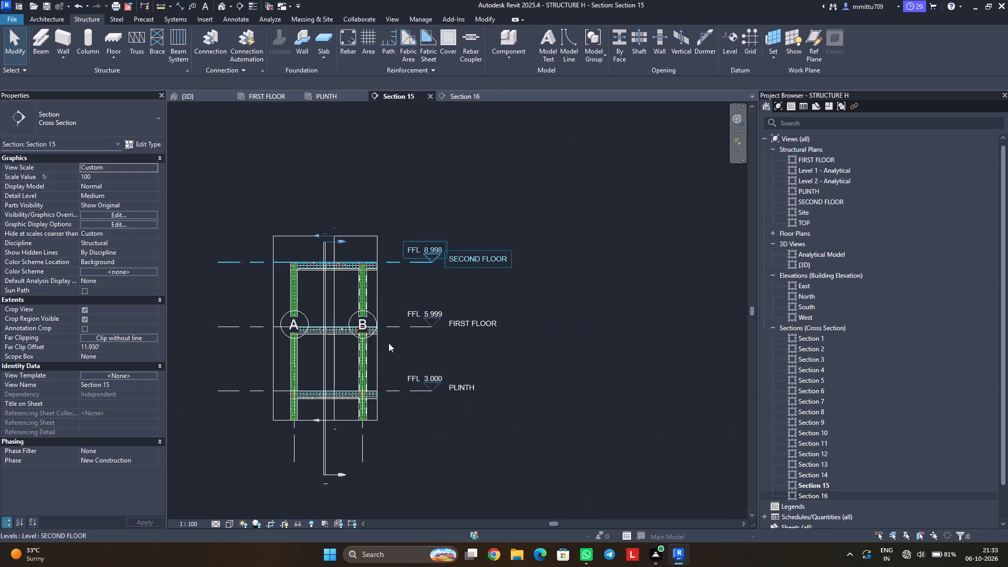
scroll(319, 400, "up", 3)
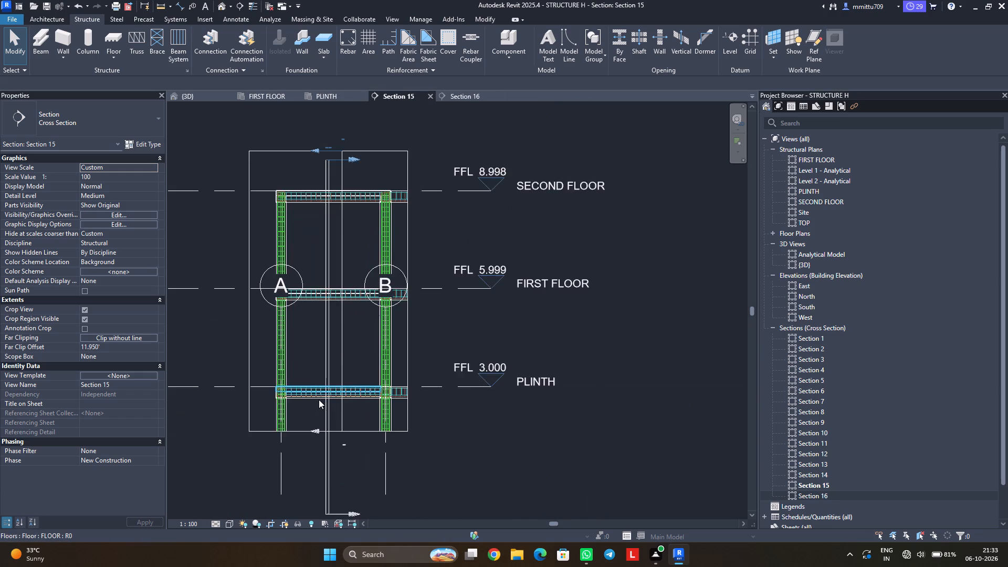
scroll(319, 400, "up", 2)
scroll(319, 400, "down", 1)
scroll(319, 400, "up", 7)
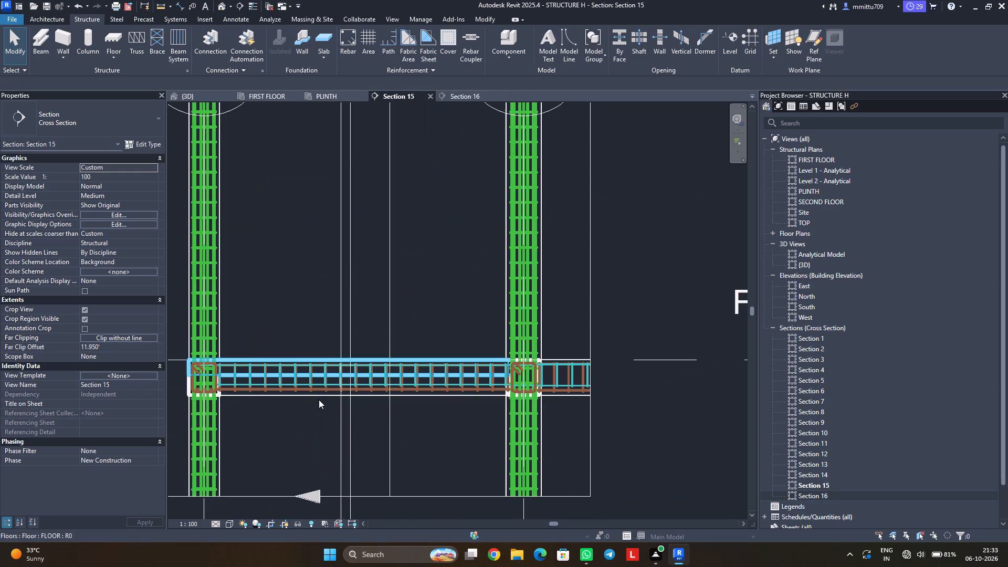
left_click(340, 374)
left_click(438, 318)
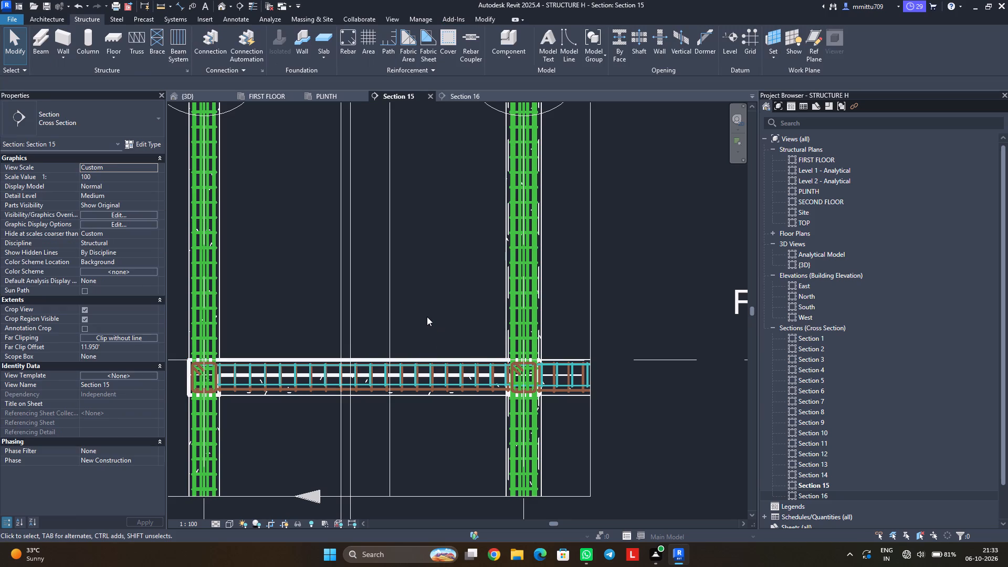
middle_click_drag(429, 312, 434, 451)
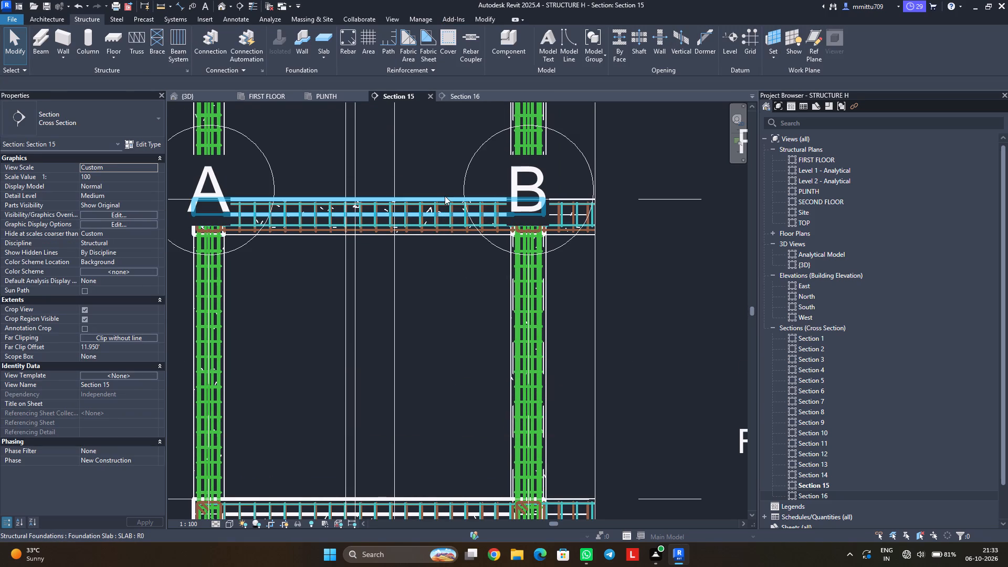
left_click(445, 196)
left_click(439, 371)
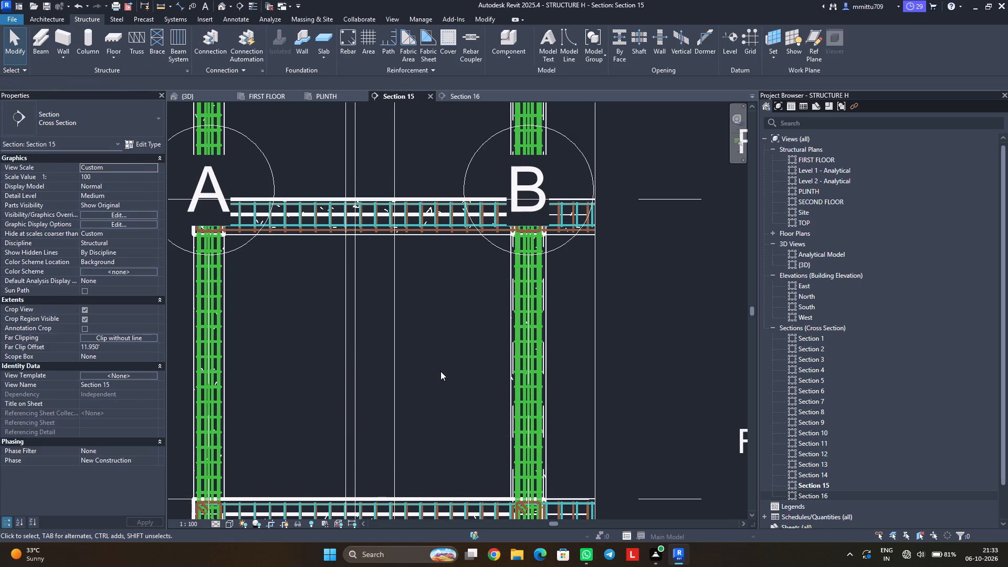
scroll(440, 371, "down", 4)
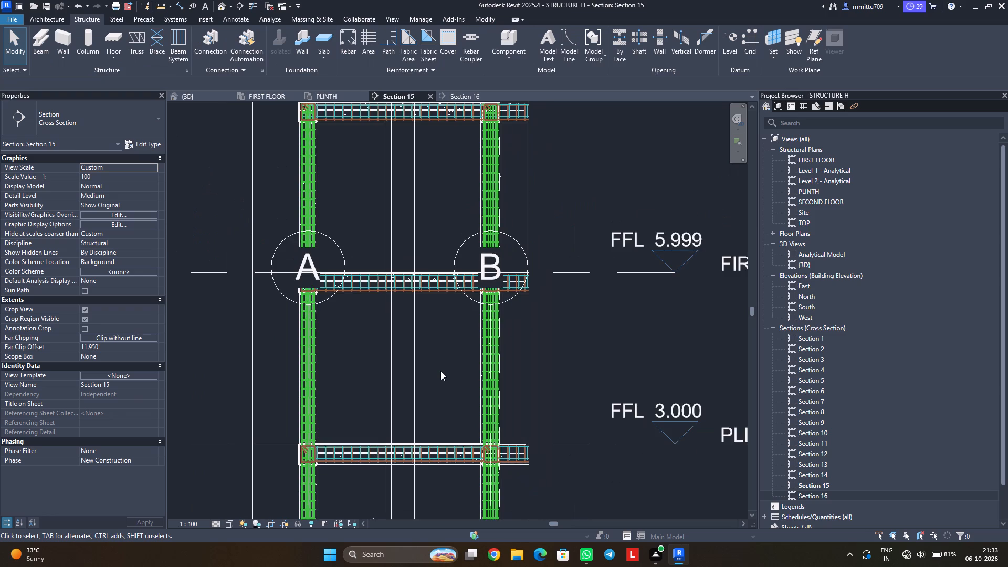
scroll(440, 371, "down", 2)
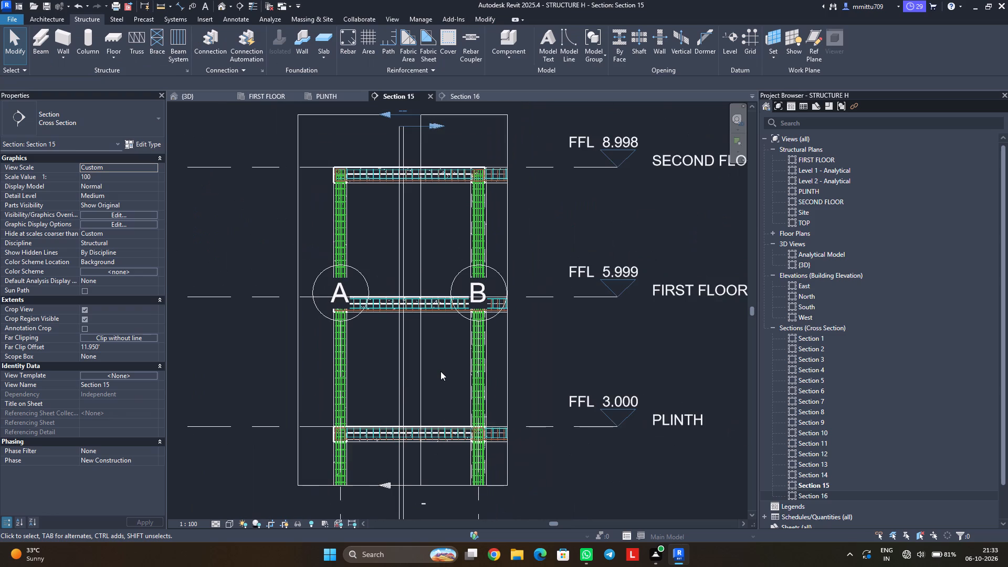
Adjust Section 15's crop region, extending it slightly beyond grid B and pulling it slightly closer to grid A.
left_click(507, 373)
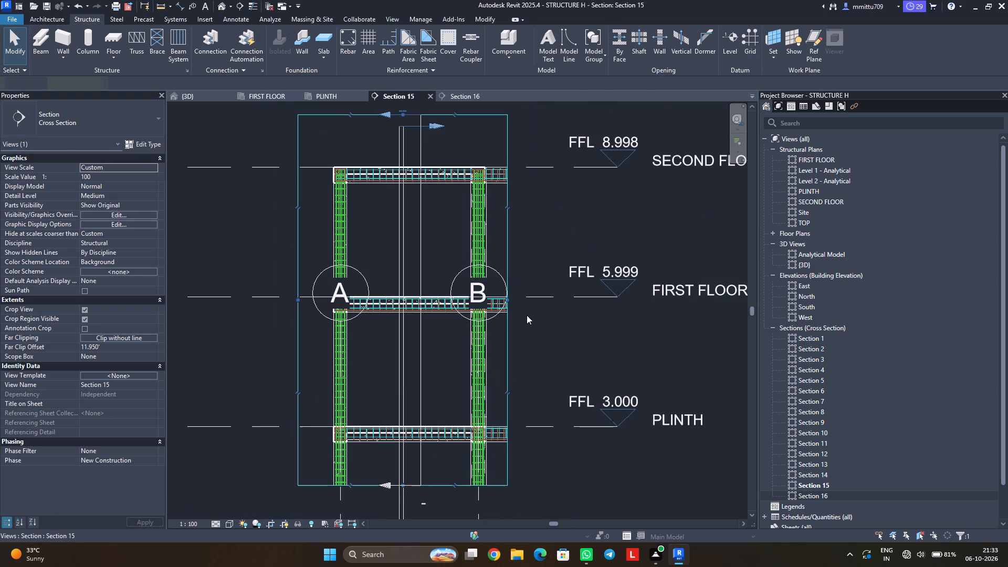
left_click_drag(508, 301, 513, 301)
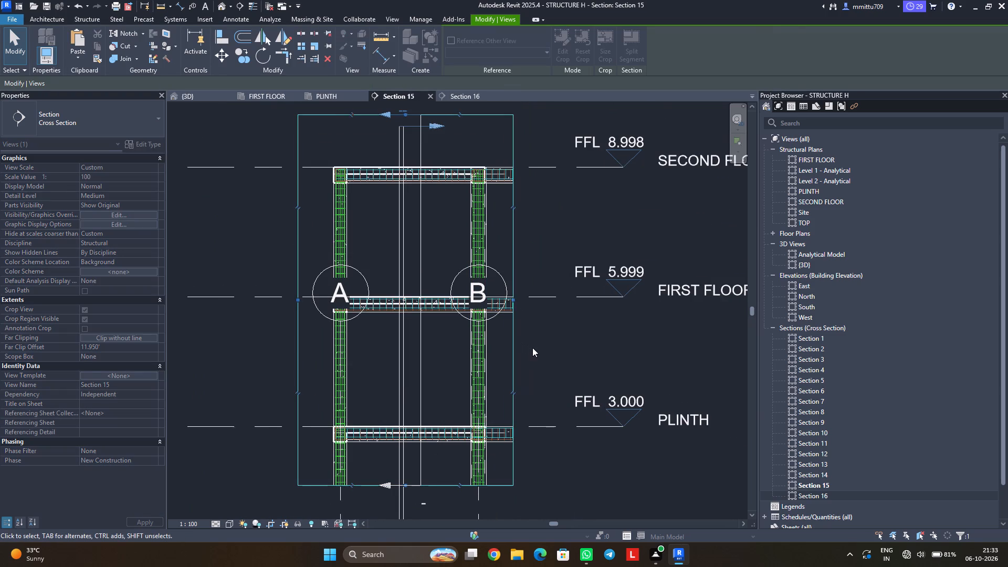
left_click(534, 348)
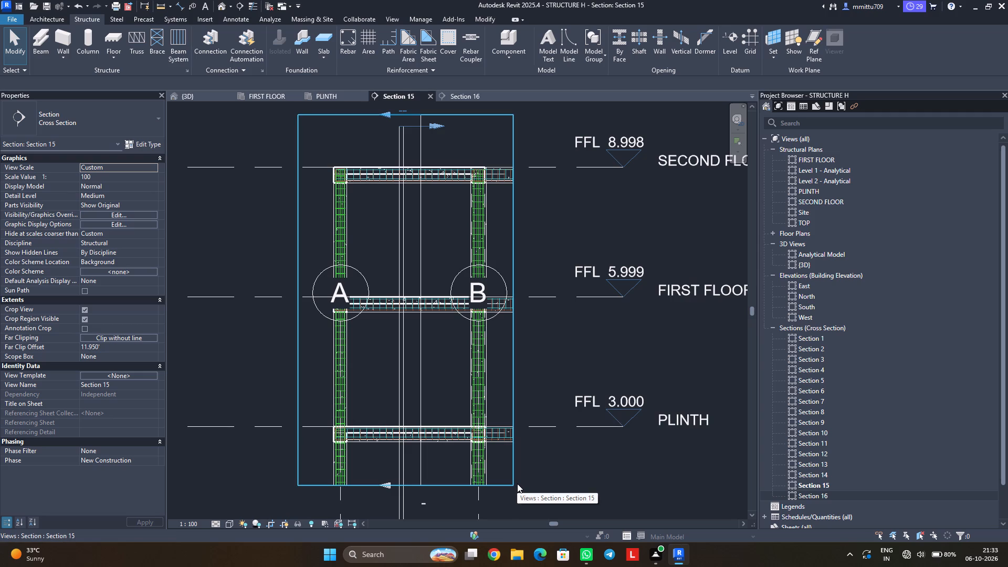
left_click(299, 324)
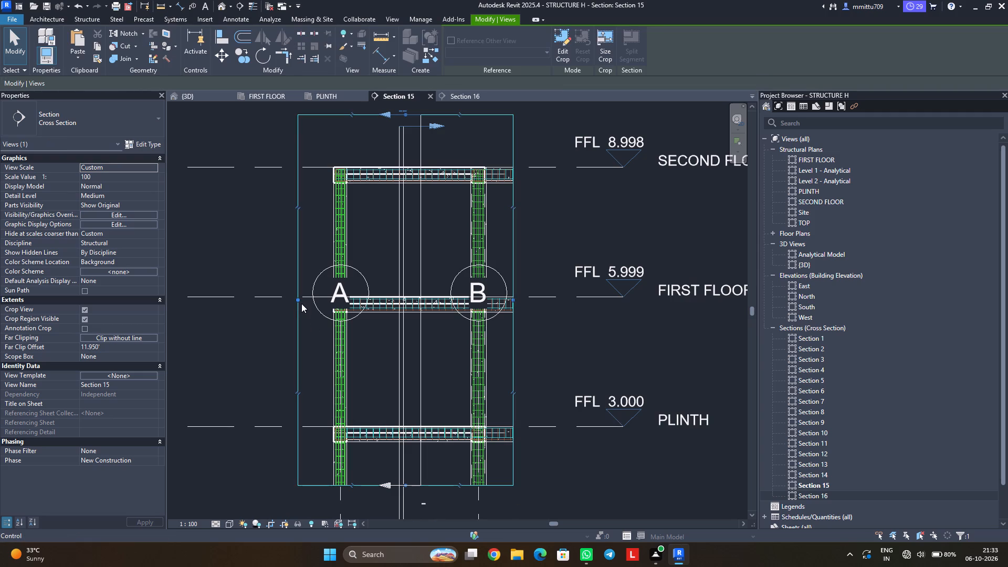
left_click_drag(297, 300, 305, 300)
left_click(280, 359)
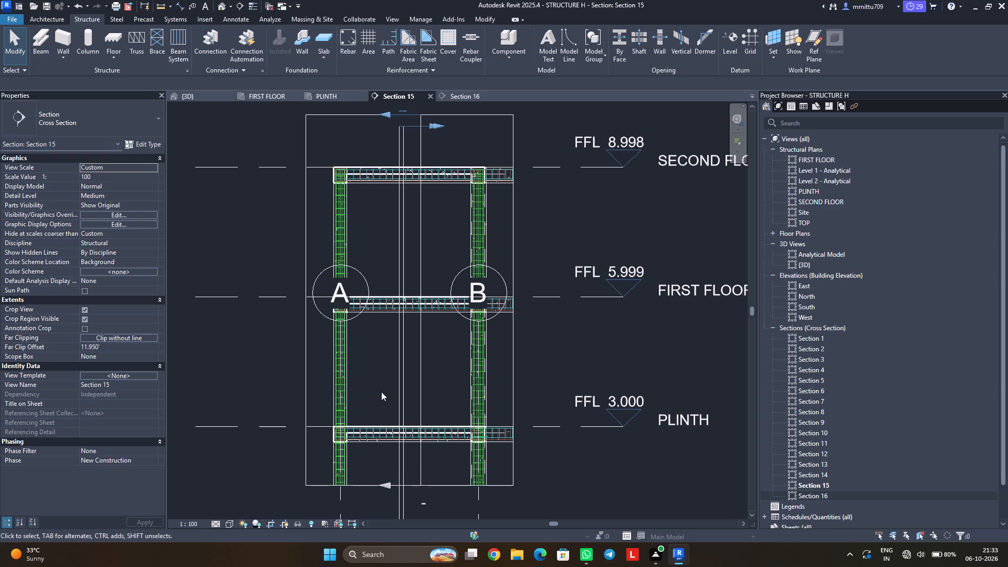
Select the plinth floor panel between grids A and B in Section 15 and examine its junction with the grid B column.
scroll(383, 413, "down", 1)
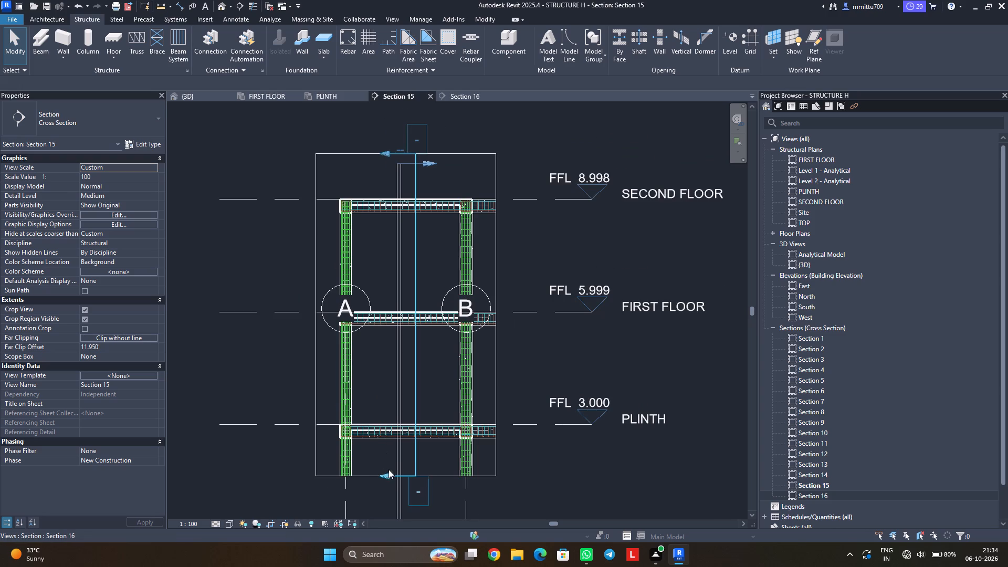
middle_click_drag(442, 498, 443, 495)
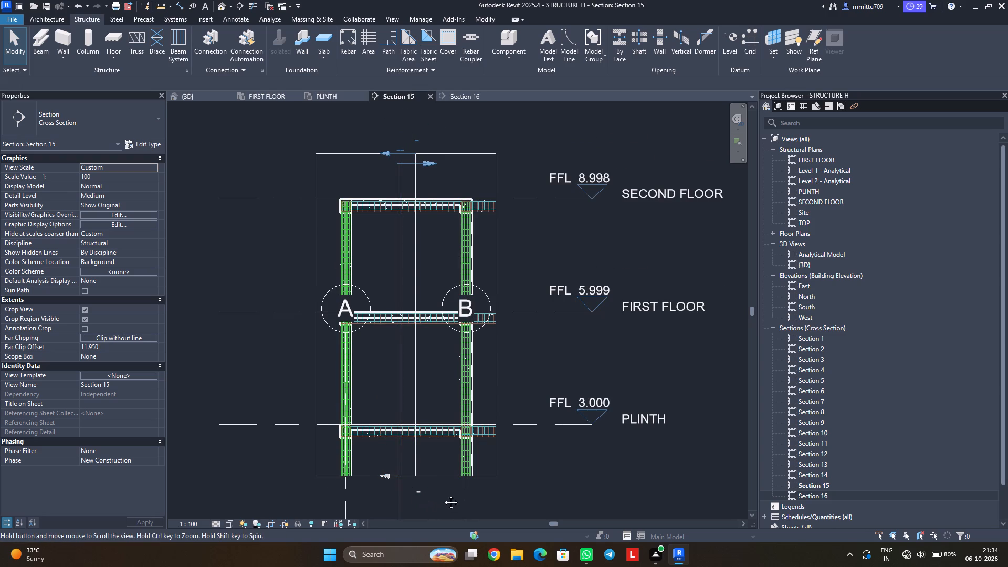
middle_click_drag(443, 495, 450, 471)
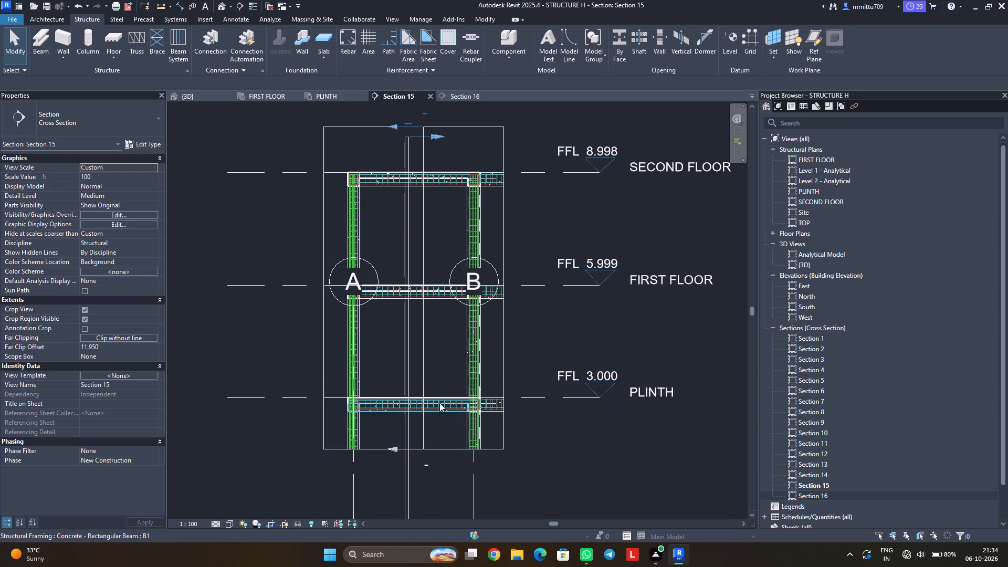
scroll(444, 396, "up", 1)
scroll(444, 396, "down", 1)
scroll(444, 396, "up", 3)
scroll(444, 396, "down", 2)
scroll(444, 396, "up", 3)
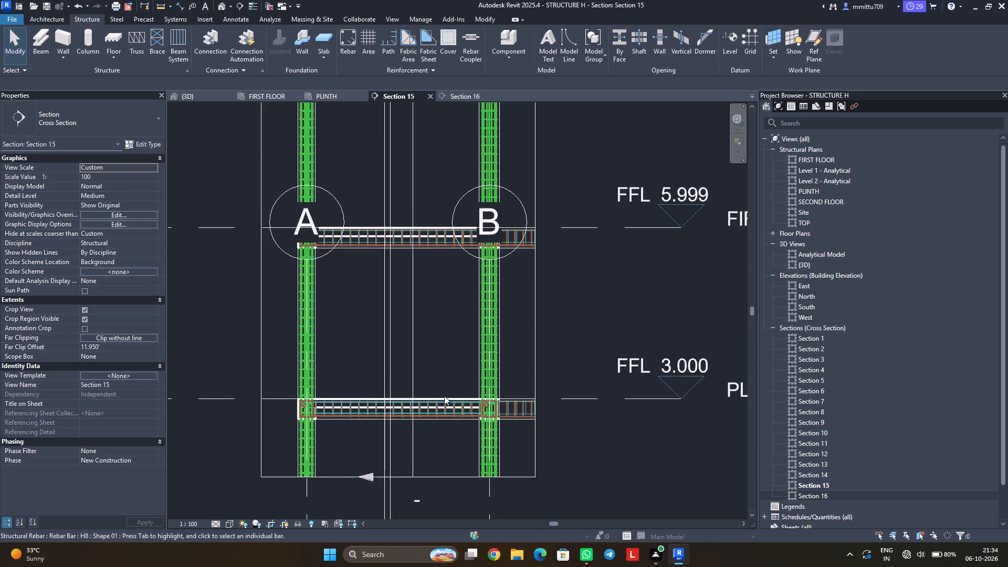
scroll(444, 396, "up", 4)
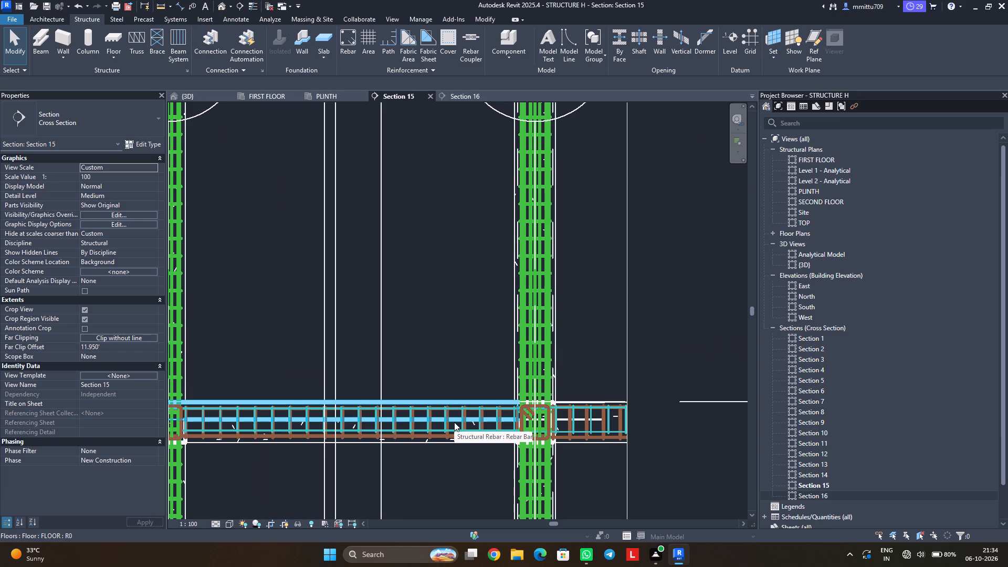
left_click(489, 418)
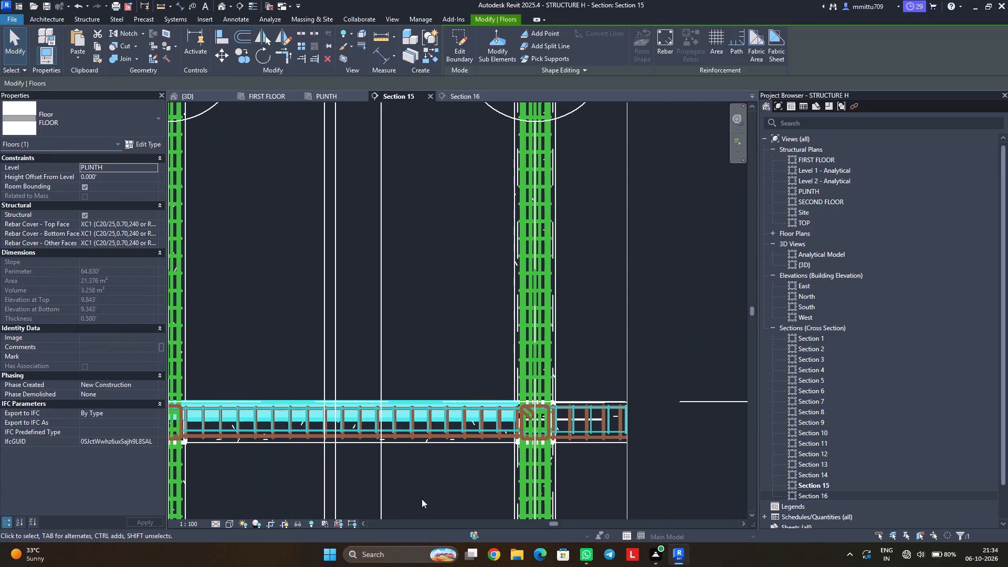
middle_click_drag(434, 496, 485, 482)
scroll(569, 405, "up", 1)
scroll(569, 405, "down", 1)
scroll(569, 405, "up", 8)
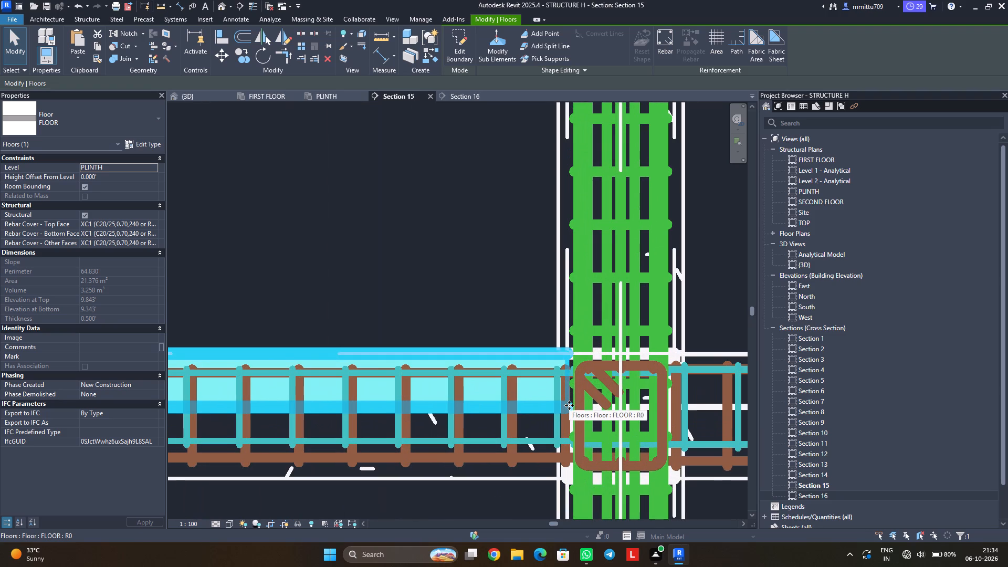
scroll(569, 405, "down", 6)
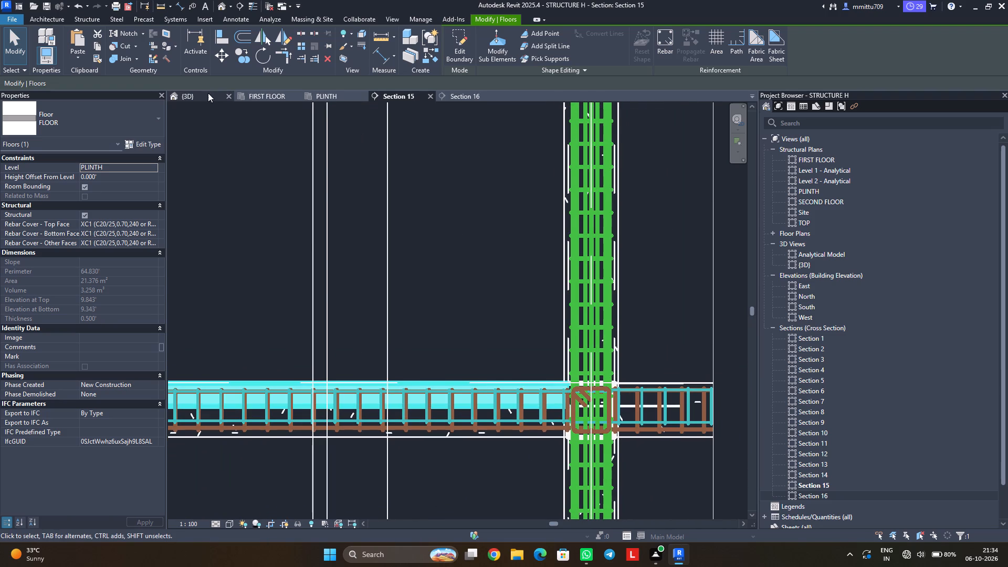
Check the selected plinth floor panel in the 3D view from several angles, clear the selection, and return to Section 15.
left_click(202, 93)
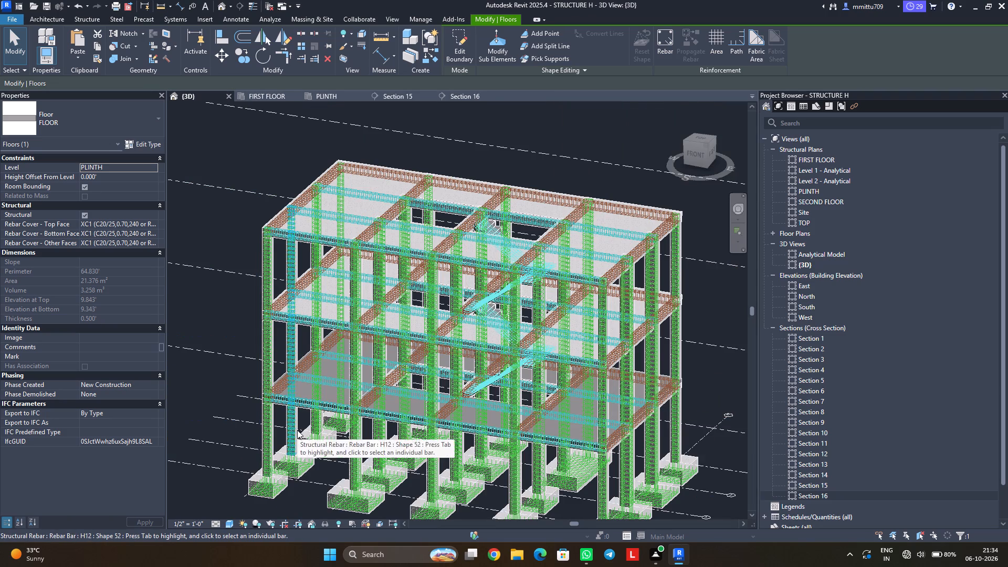
middle_click_drag(307, 465, 337, 446)
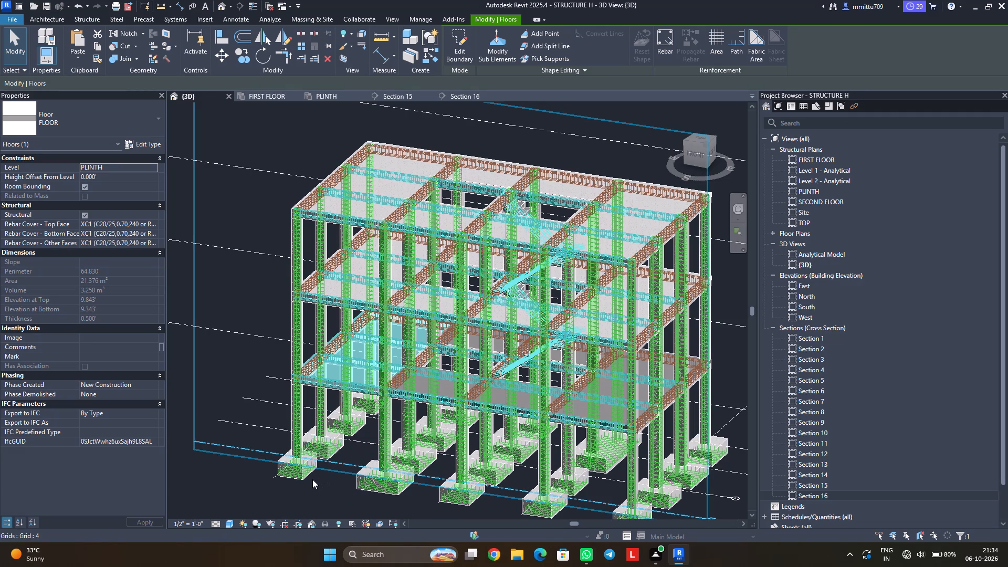
middle_click_drag(312, 476, 352, 484, "shift")
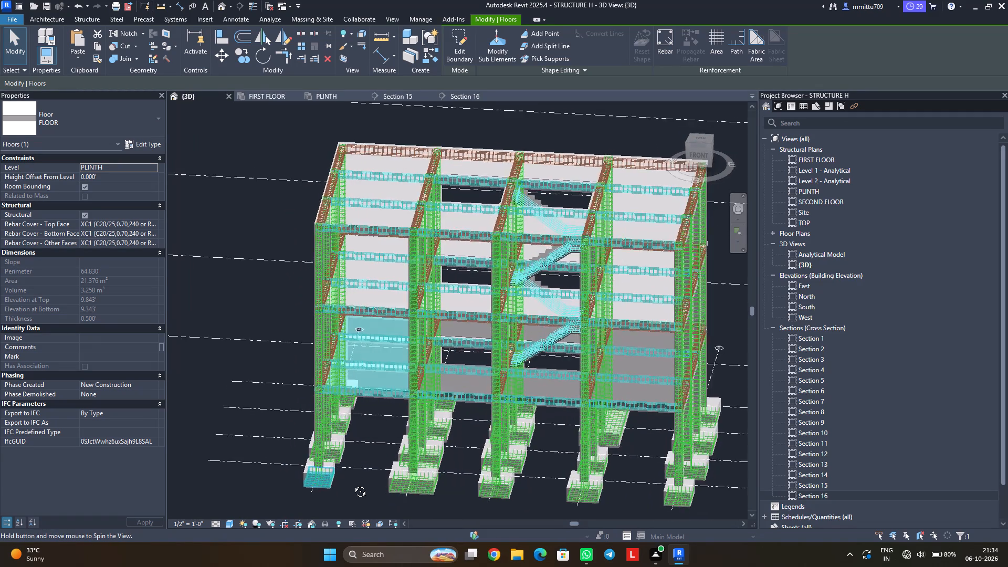
middle_click_drag(352, 484, 363, 437, "shift")
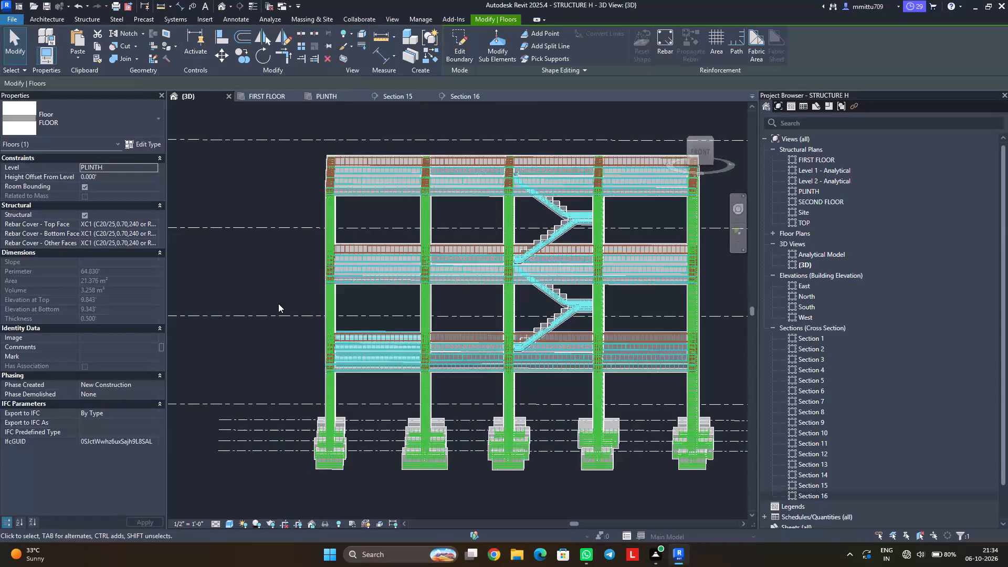
left_click(268, 347)
middle_click_drag(310, 348, 301, 361, "shift")
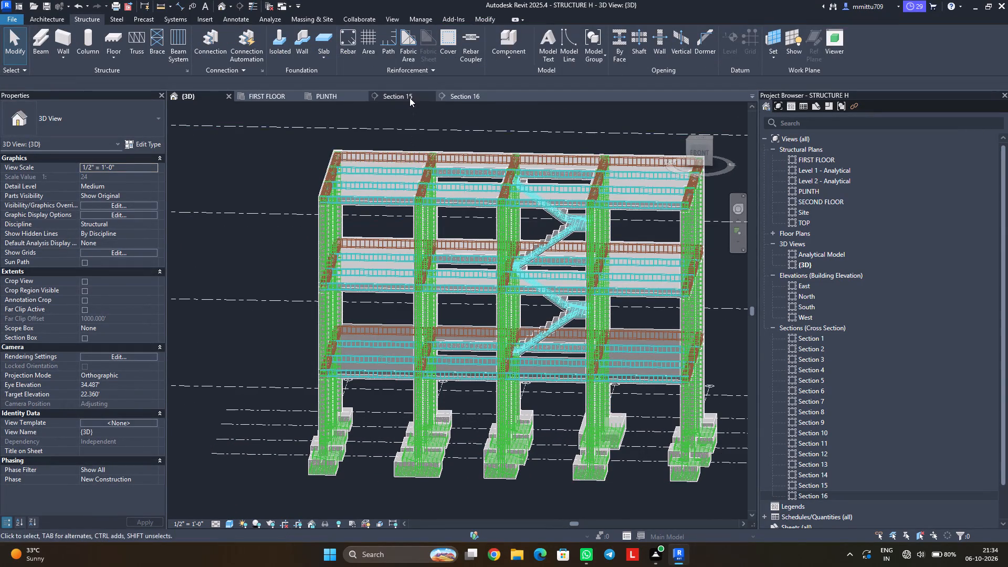
left_click(409, 98)
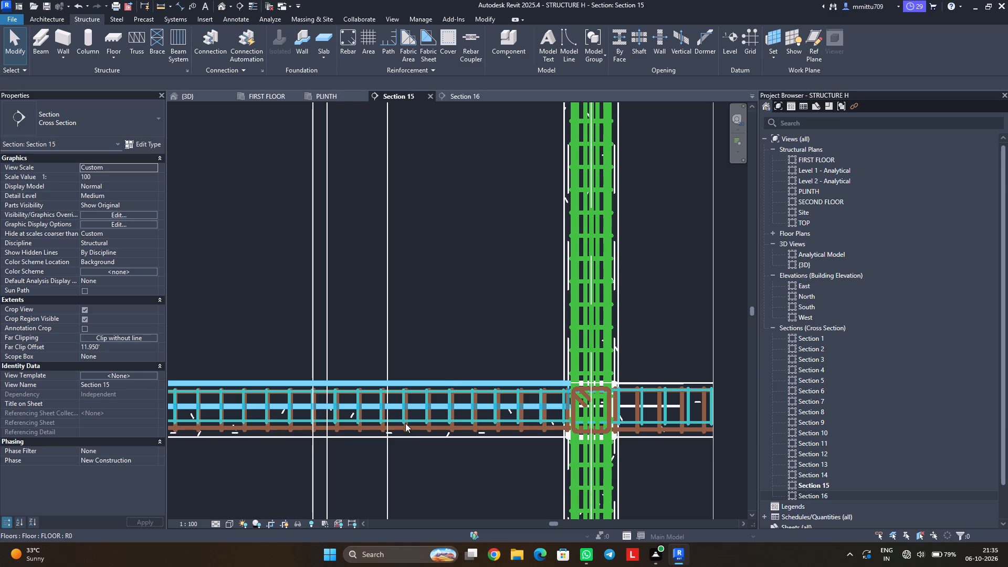
Set Section 15's view scale to 1/2" = 1'-0".
left_click(466, 353)
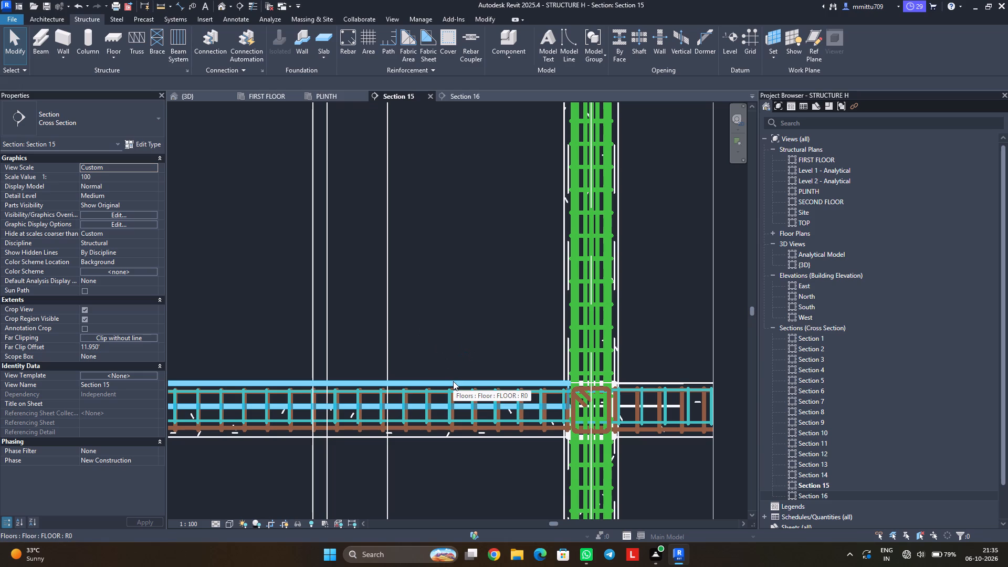
left_click(459, 355)
scroll(459, 355, "down", 4)
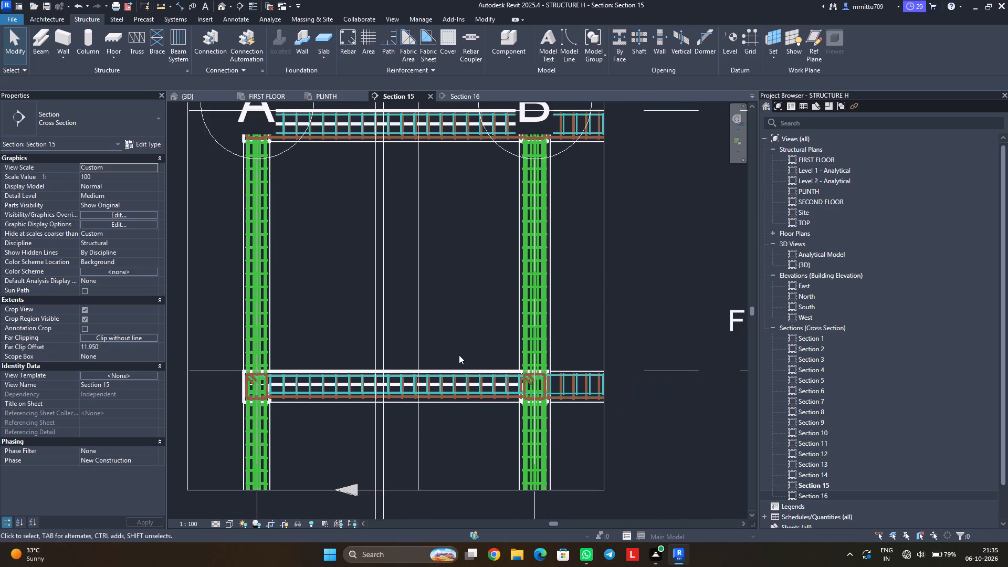
middle_click_drag(403, 384, 441, 420)
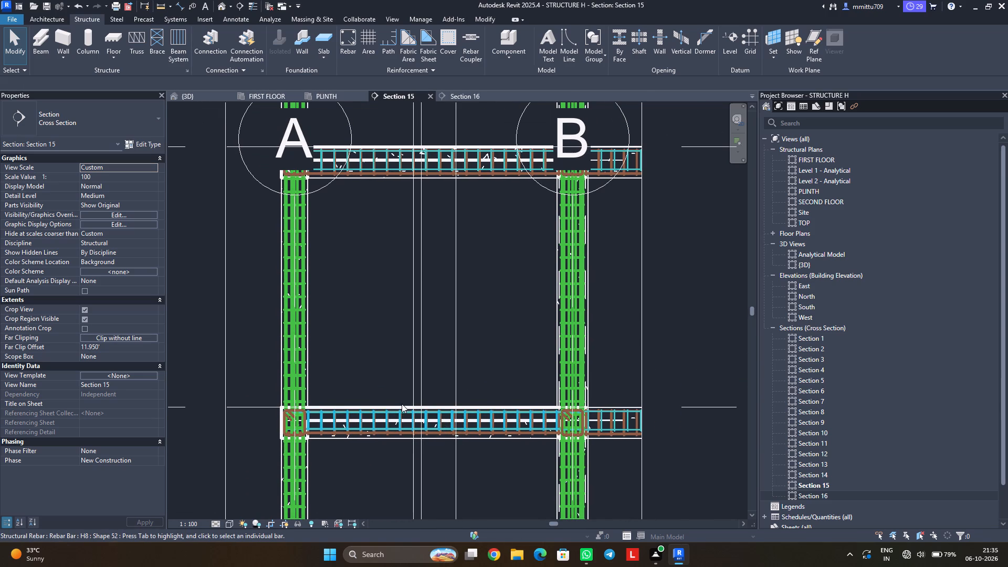
left_click(183, 521)
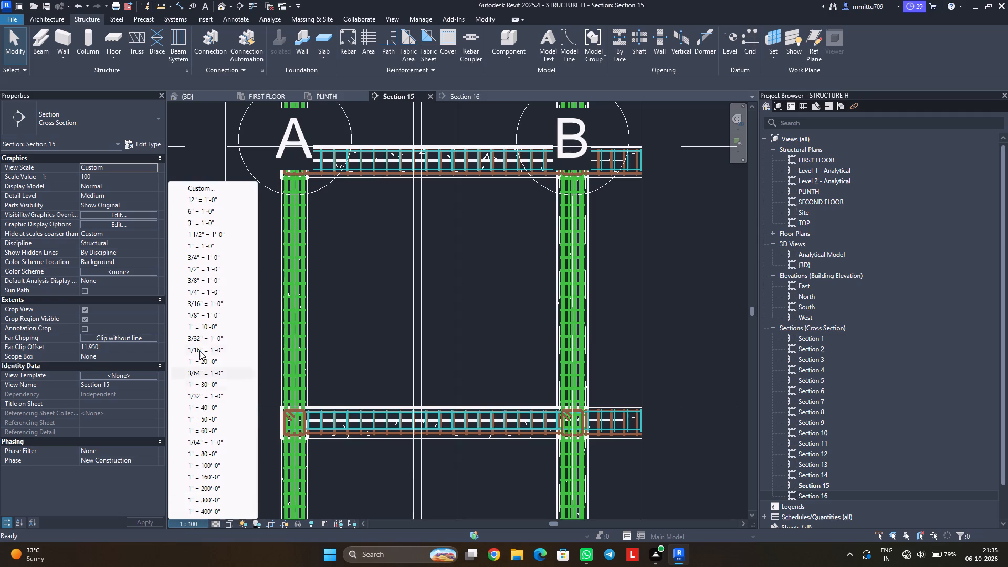
left_click(203, 268)
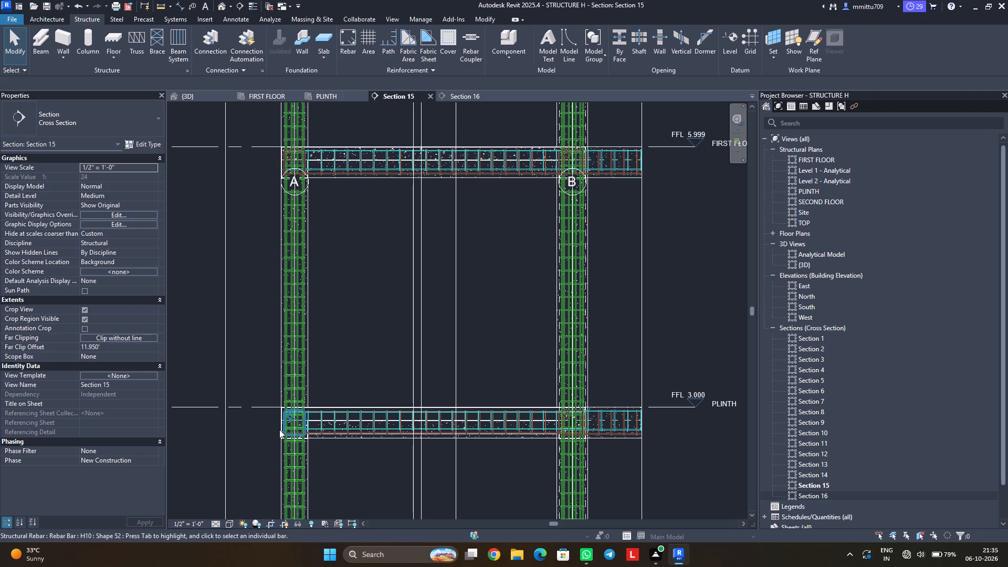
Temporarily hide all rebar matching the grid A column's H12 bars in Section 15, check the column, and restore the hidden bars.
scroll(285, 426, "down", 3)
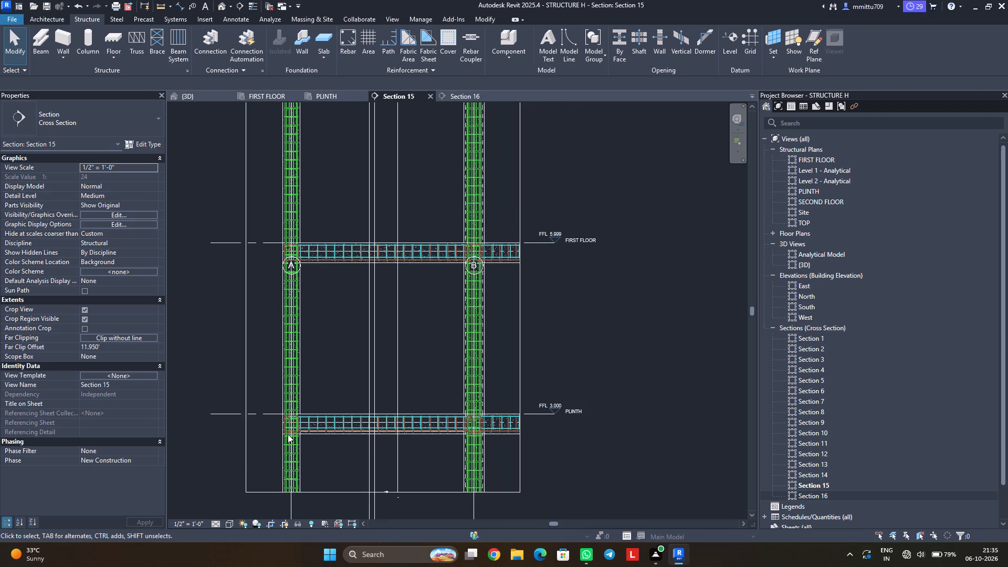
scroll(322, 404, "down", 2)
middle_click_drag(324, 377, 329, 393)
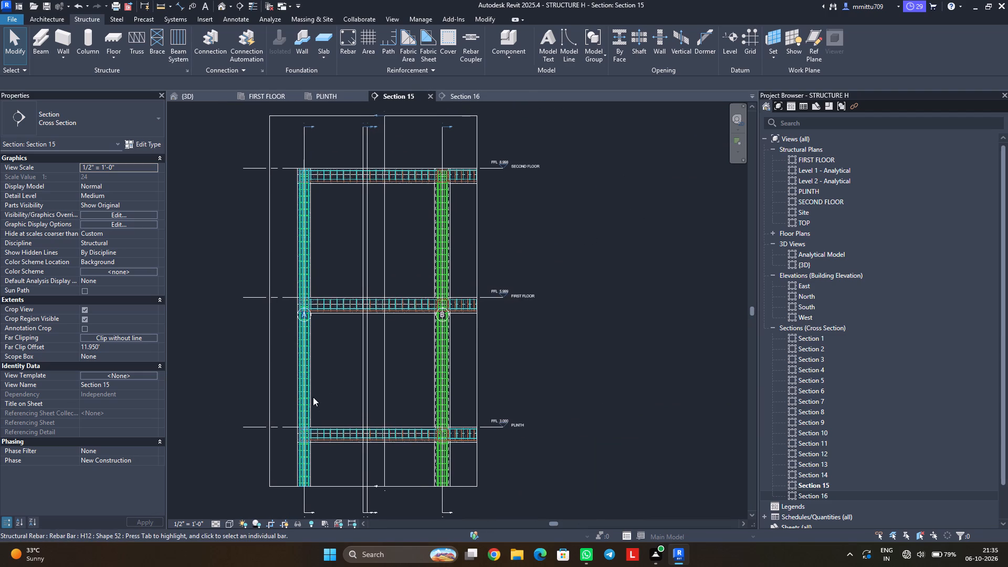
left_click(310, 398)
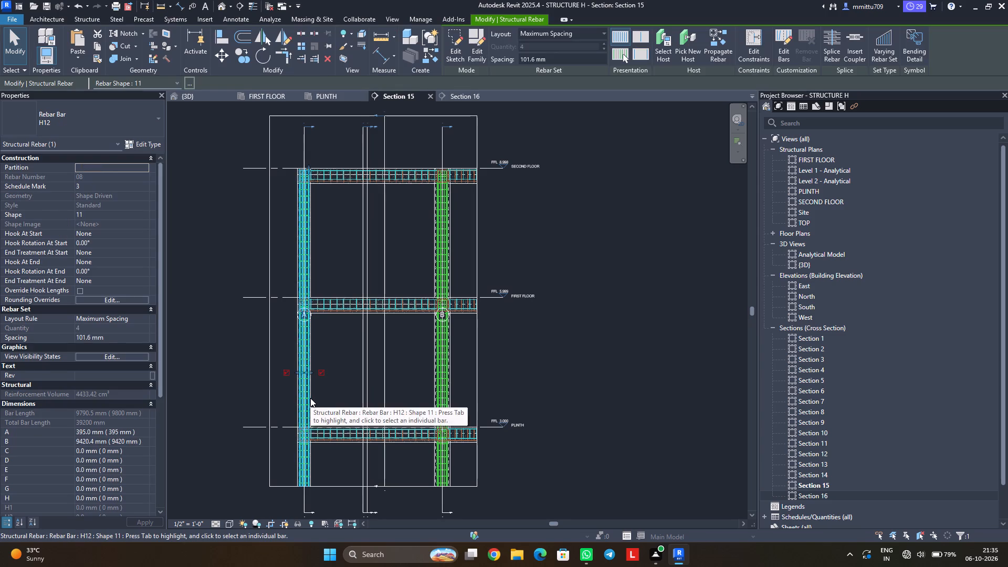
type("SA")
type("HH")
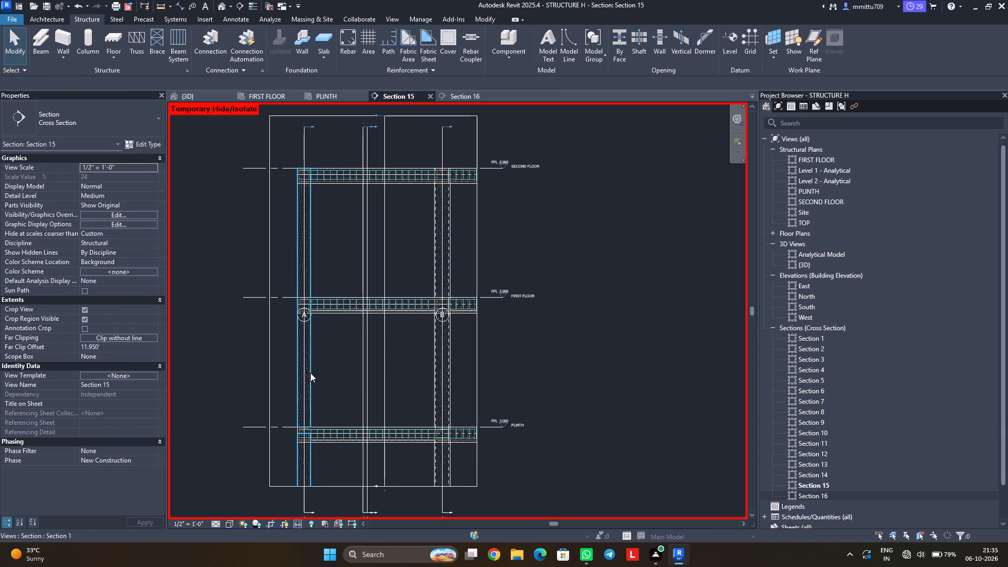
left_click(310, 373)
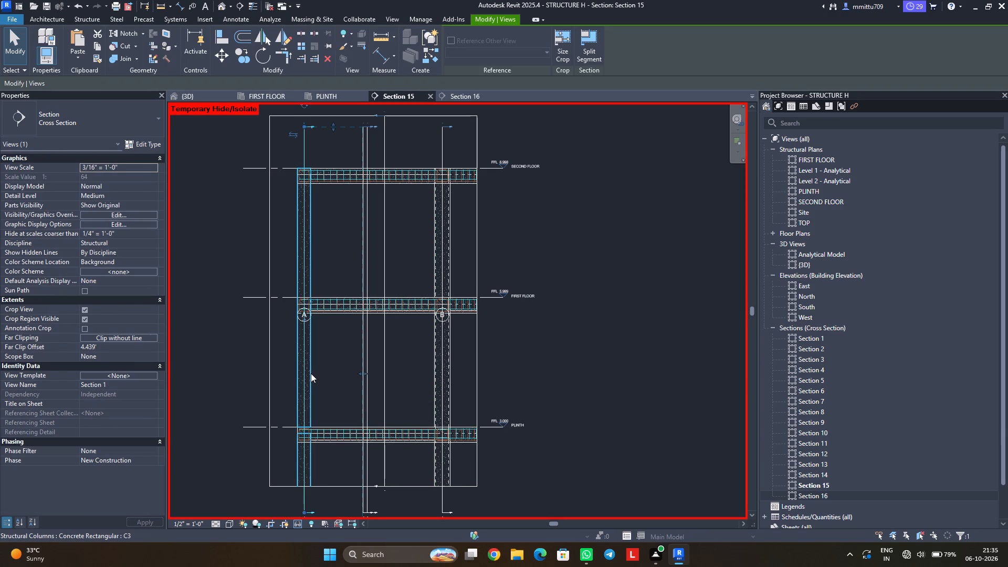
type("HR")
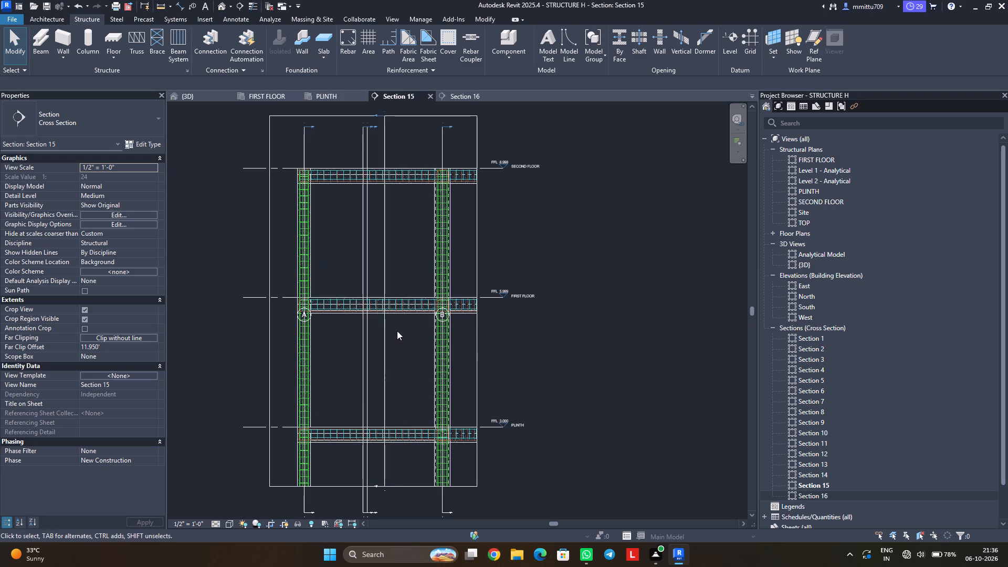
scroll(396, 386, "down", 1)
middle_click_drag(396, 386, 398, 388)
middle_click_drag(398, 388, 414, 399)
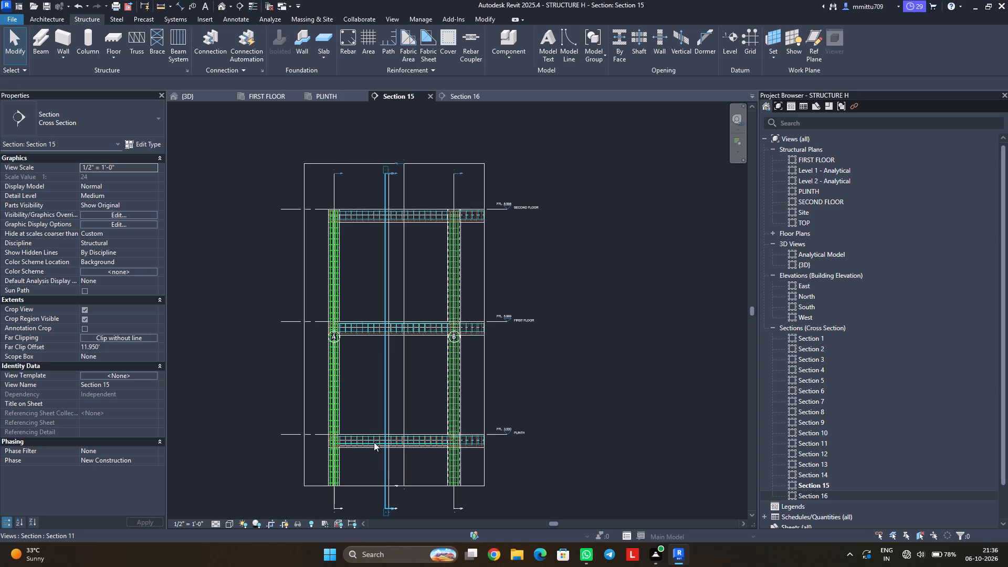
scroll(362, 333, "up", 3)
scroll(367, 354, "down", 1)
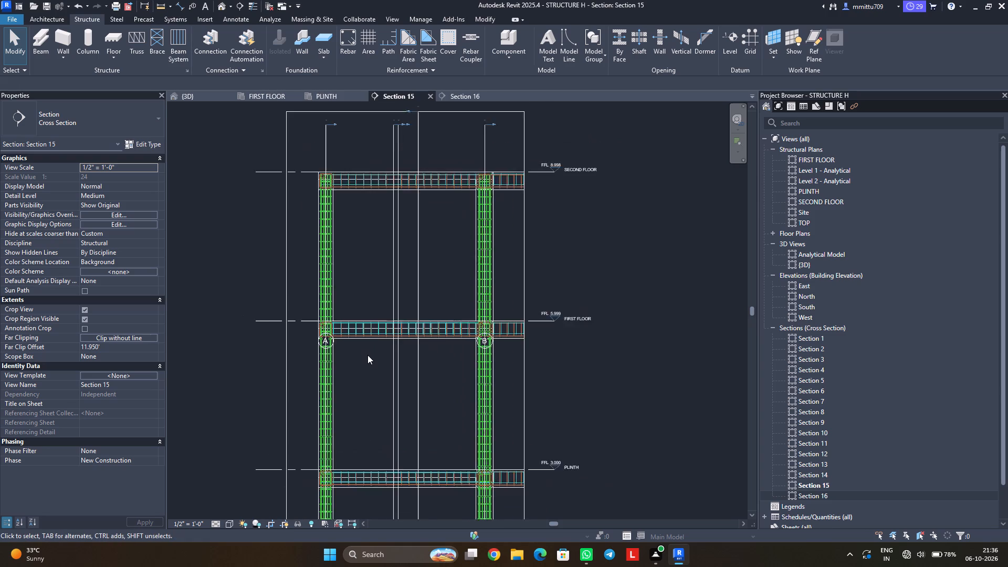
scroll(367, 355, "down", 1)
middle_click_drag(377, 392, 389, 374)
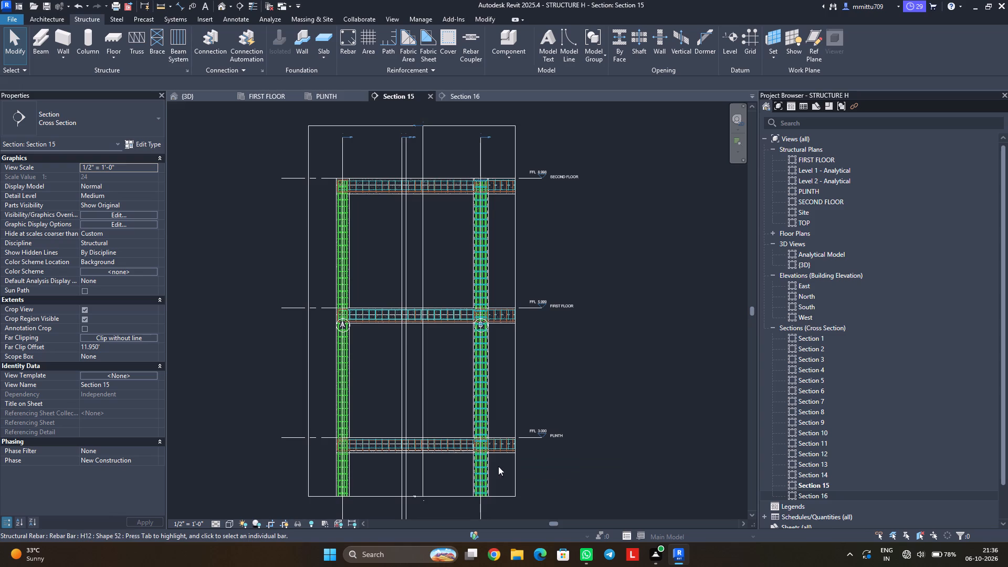
Open Section 16 and examine the frame and floor levels within its crop region.
left_click(476, 96)
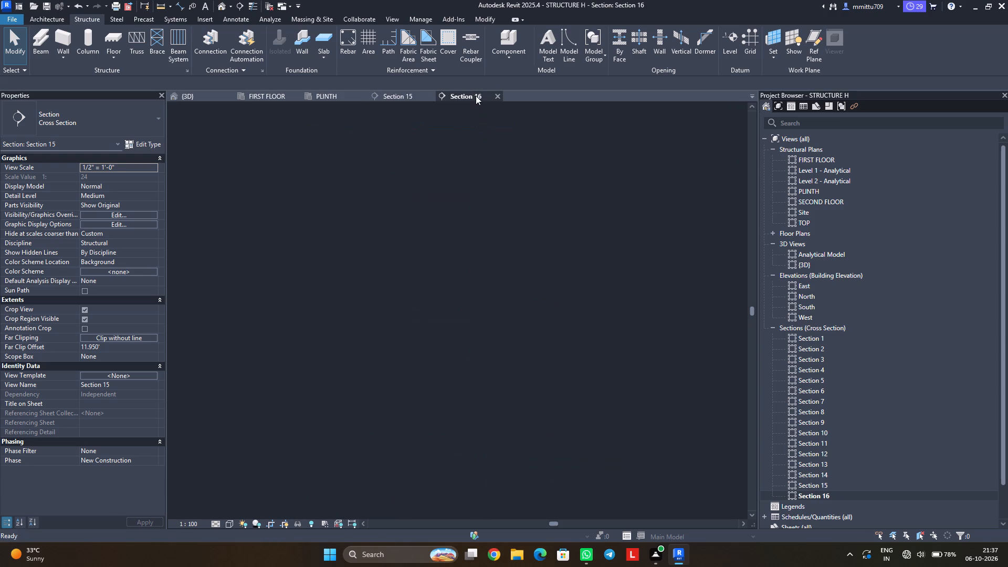
scroll(447, 406, "down", 9)
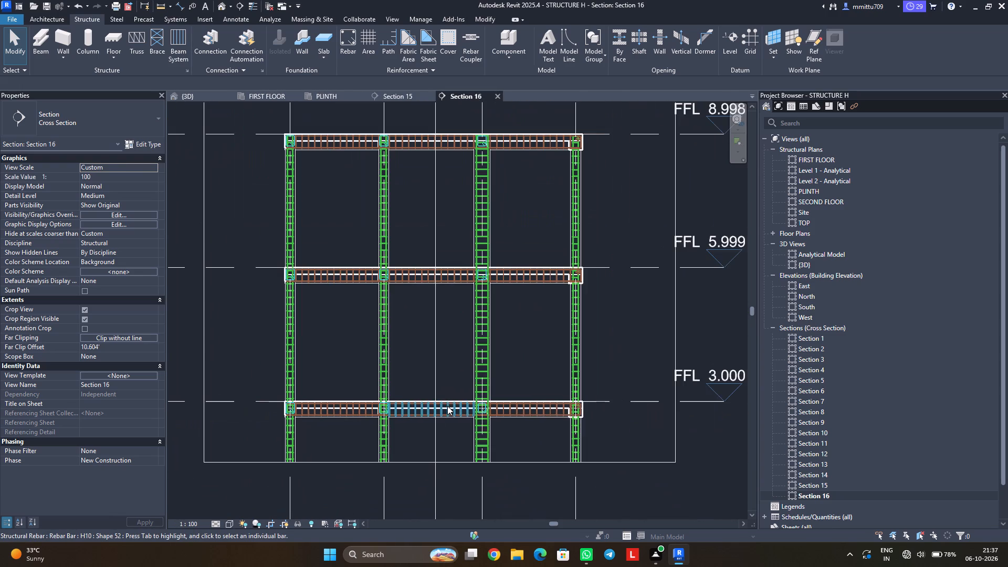
scroll(439, 429, "down", 1)
middle_click_drag(438, 438, 438, 448)
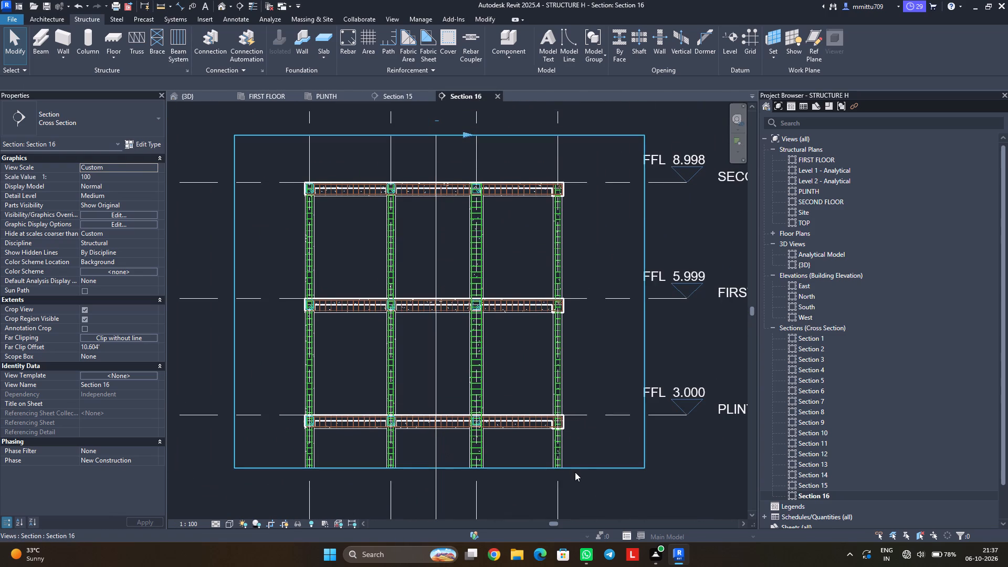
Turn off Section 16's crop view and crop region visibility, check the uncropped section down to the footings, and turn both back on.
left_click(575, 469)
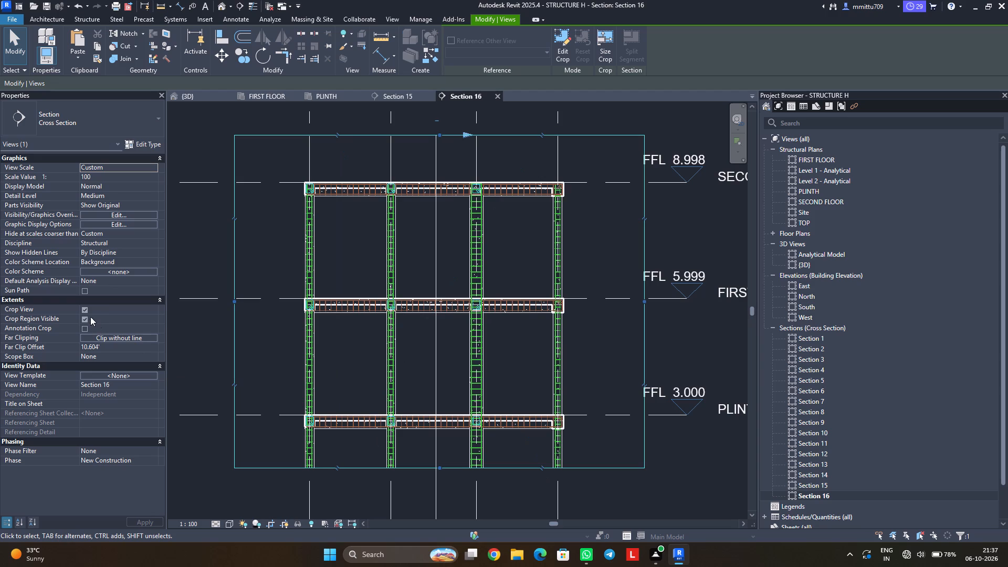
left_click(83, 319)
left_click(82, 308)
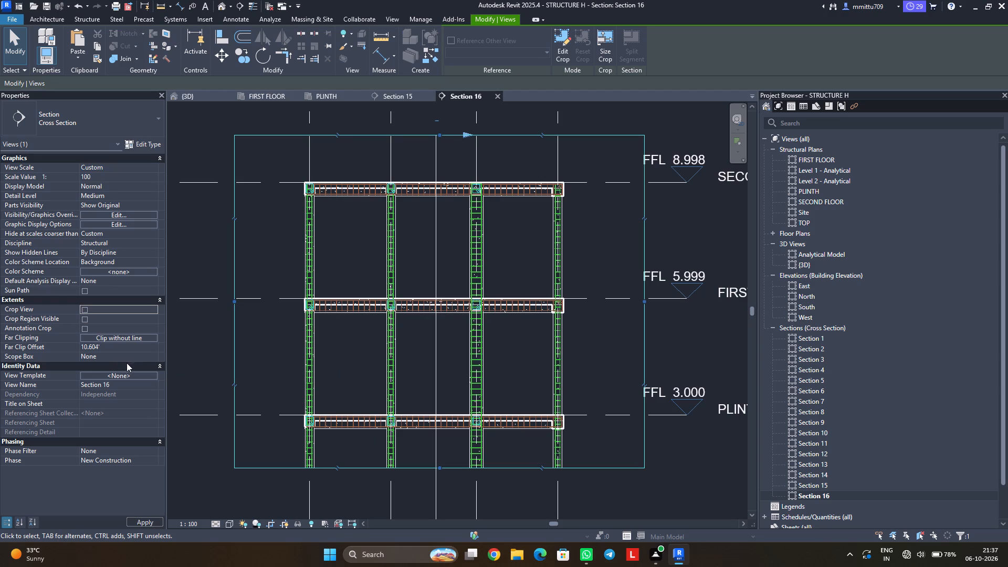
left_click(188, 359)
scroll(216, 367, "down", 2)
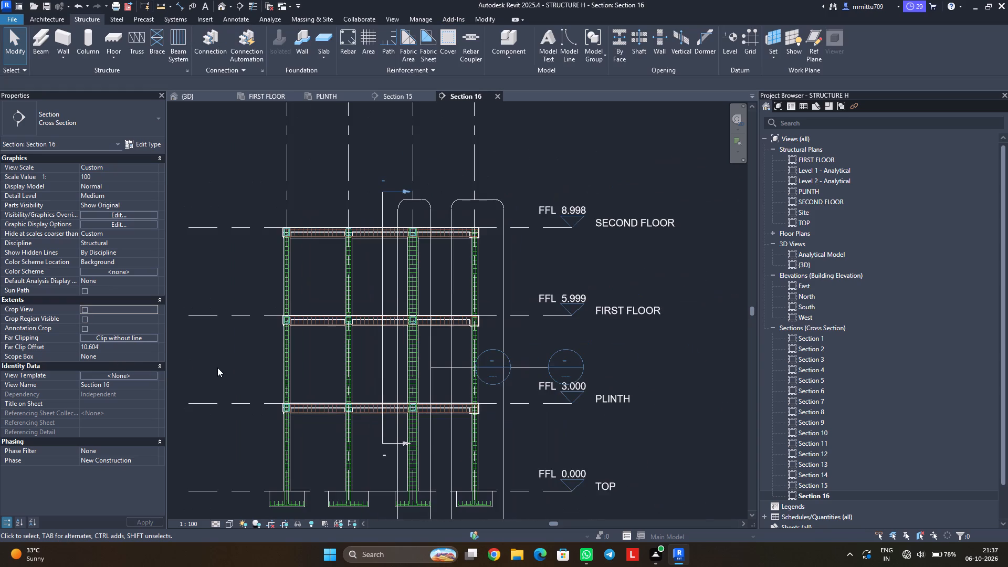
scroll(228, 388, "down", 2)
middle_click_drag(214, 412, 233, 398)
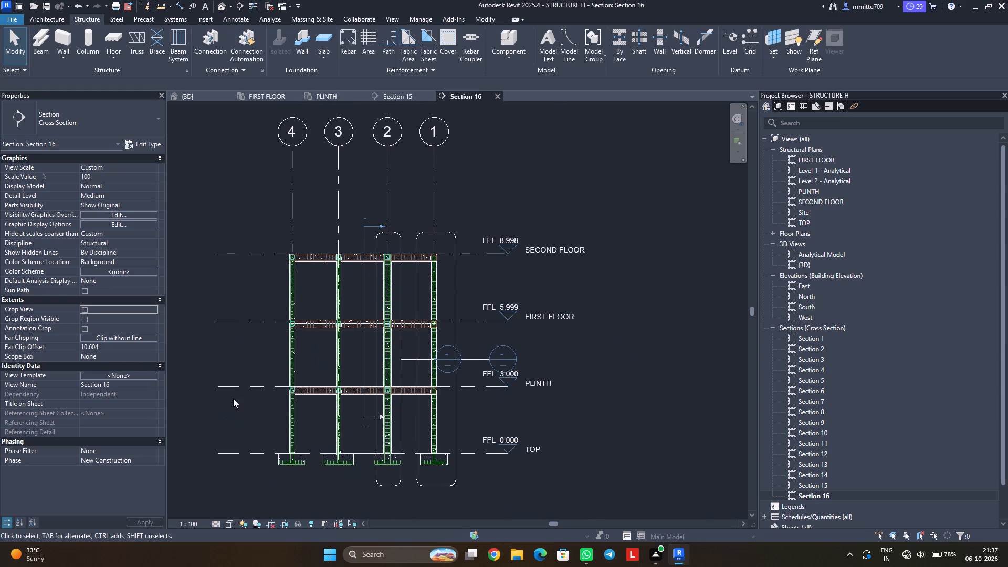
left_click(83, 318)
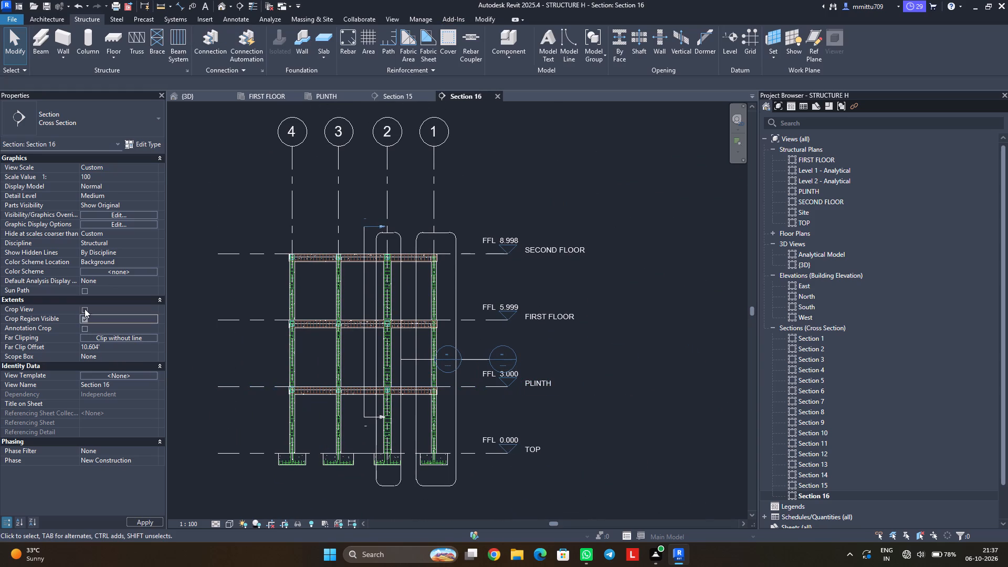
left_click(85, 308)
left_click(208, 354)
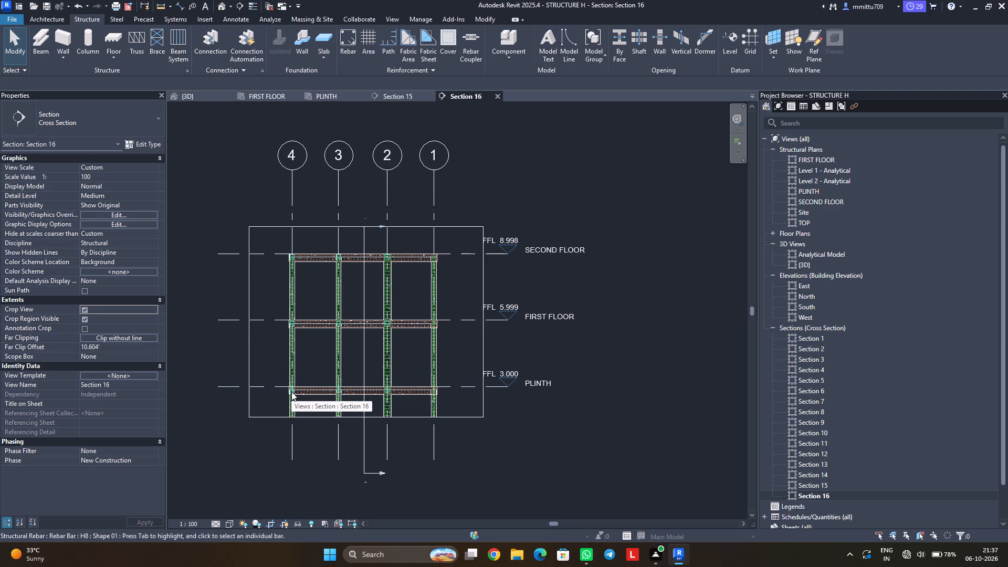
Extend the lower edge of Section 16's crop region further below the plinth level, keeping it above the footings.
left_click(345, 414)
left_click_drag(368, 417, 372, 442)
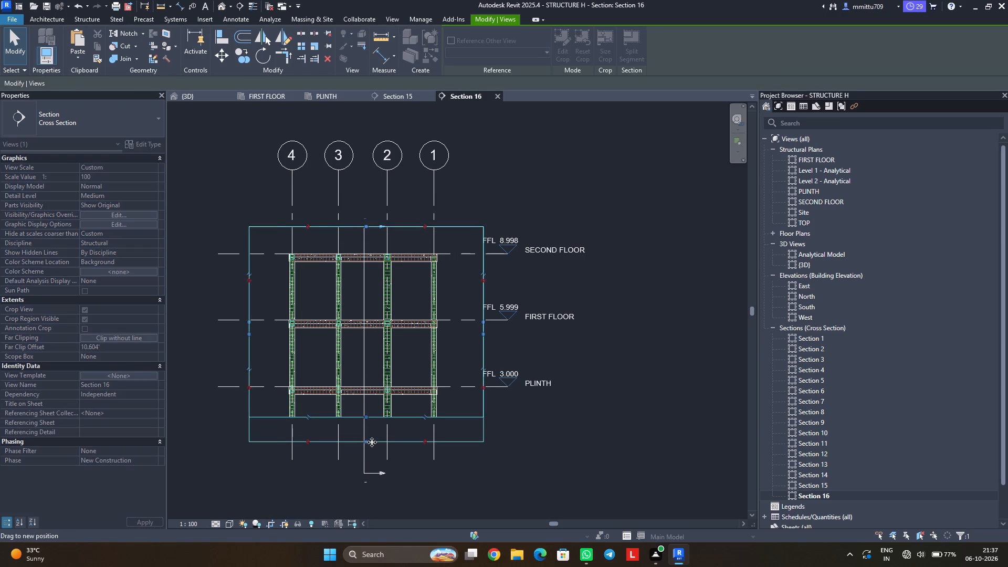
left_click(424, 494)
Try a view scale of 1/4" = 1'-0" in Section 16, and settle on 1/2" = 1'-0".
scroll(346, 381, "up", 3)
scroll(346, 381, "down", 1)
scroll(346, 381, "up", 1)
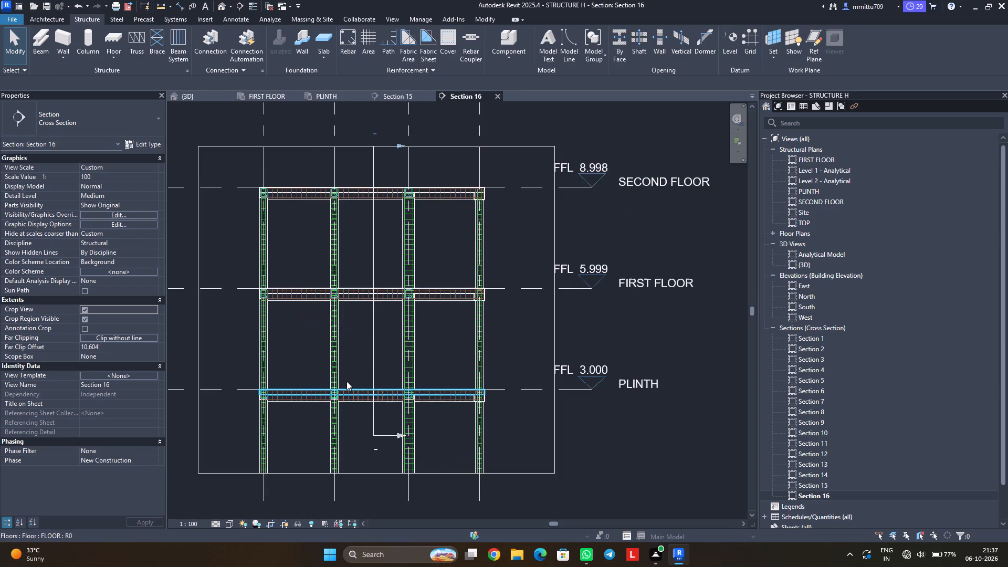
scroll(350, 381, "down", 1)
scroll(350, 381, "up", 4)
scroll(362, 391, "down", 1)
scroll(362, 391, "up", 2)
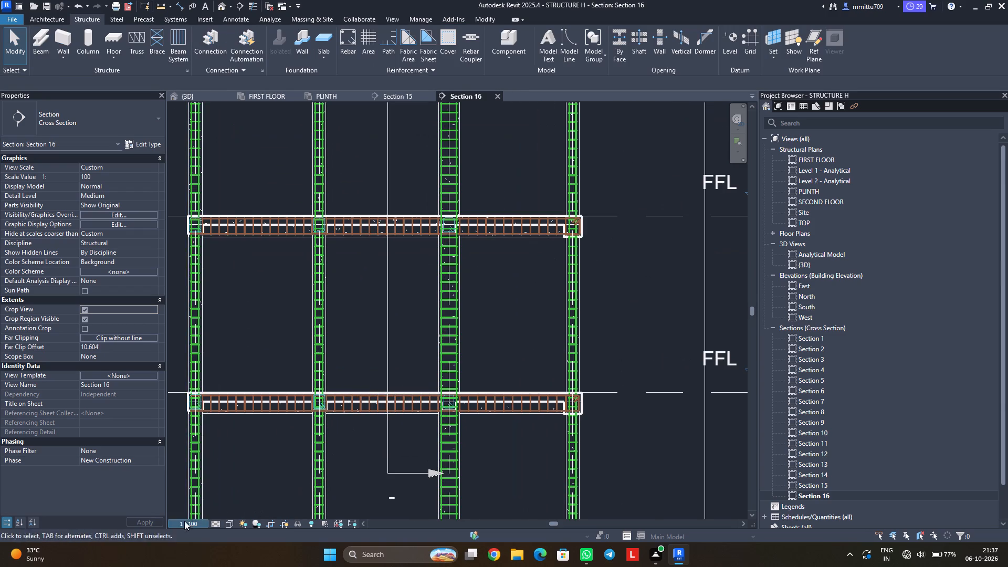
left_click(185, 521)
left_click(198, 293)
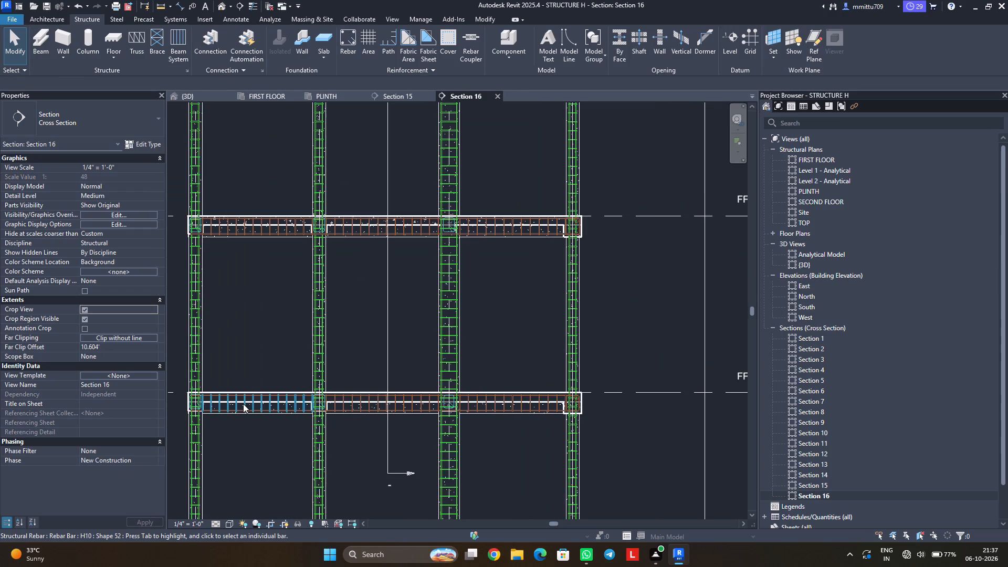
left_click(187, 520)
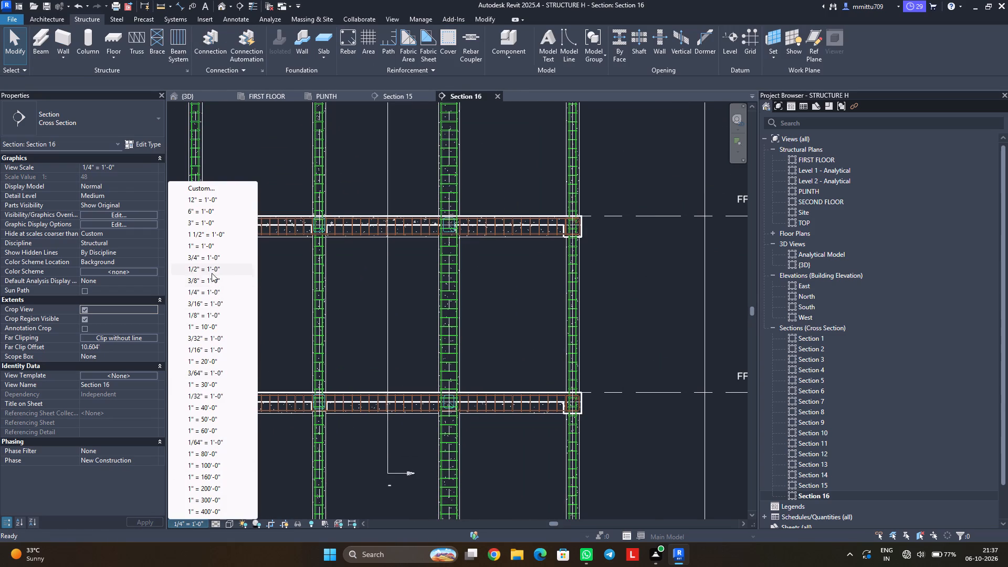
left_click(212, 272)
Return to Section 15, select the plinth and then the upper-floor framing, check the selection's categories in Filter, and cancel without filtering.
left_click(415, 99)
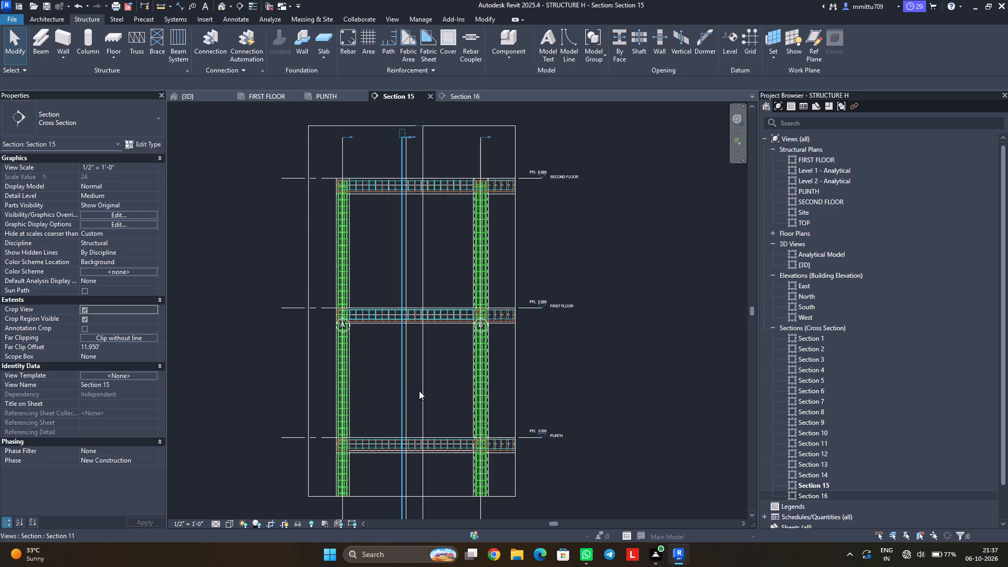
left_click_drag(586, 464, 388, 408)
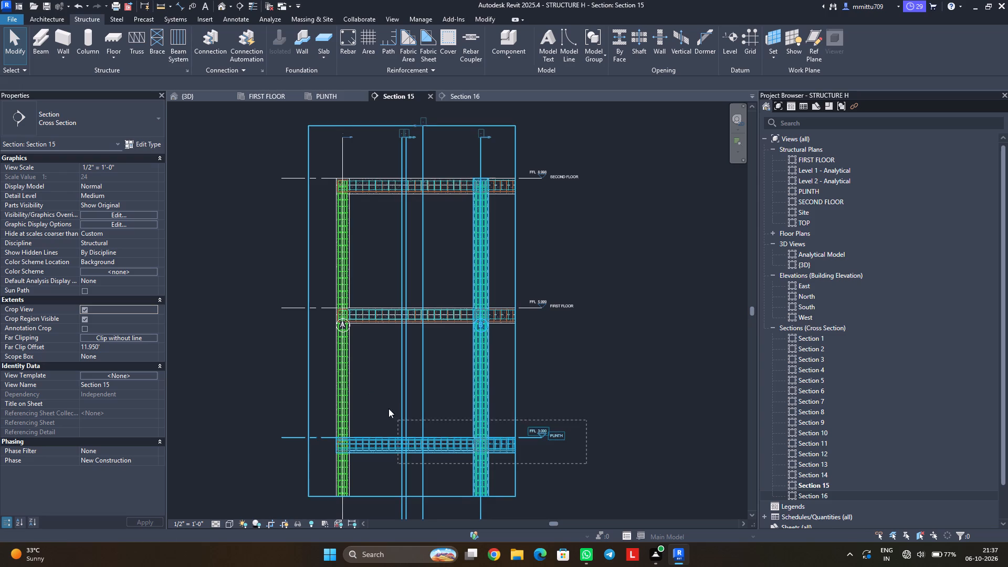
left_click_drag(388, 408, 380, 396)
left_click(633, 361)
left_click_drag(581, 356, 300, 129)
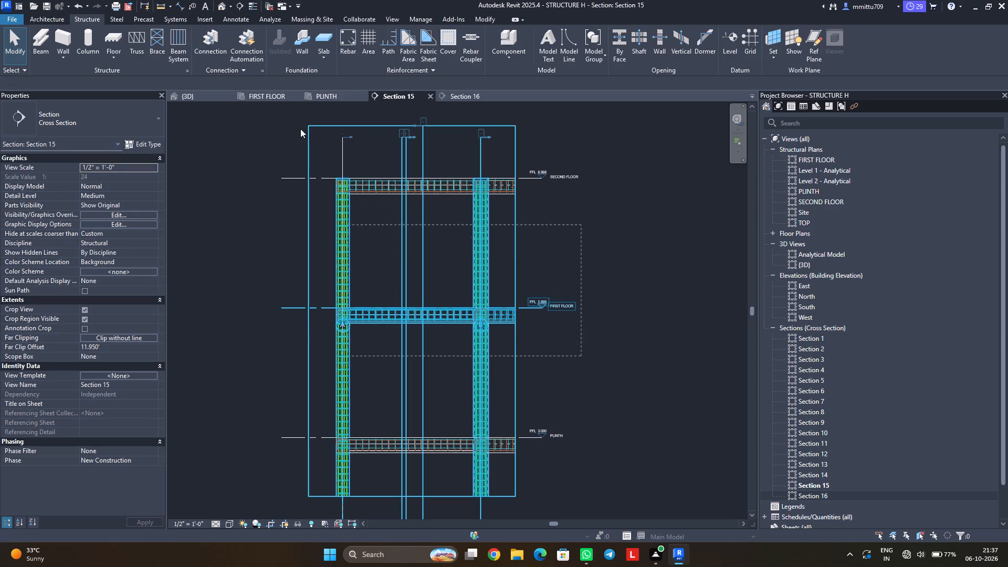
left_click_drag(300, 129, 293, 113)
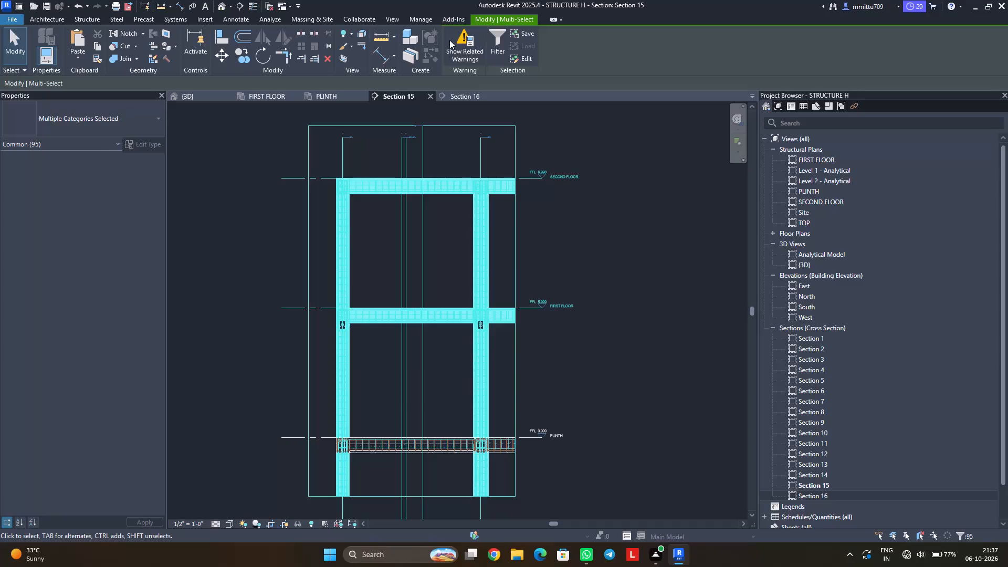
left_click(496, 44)
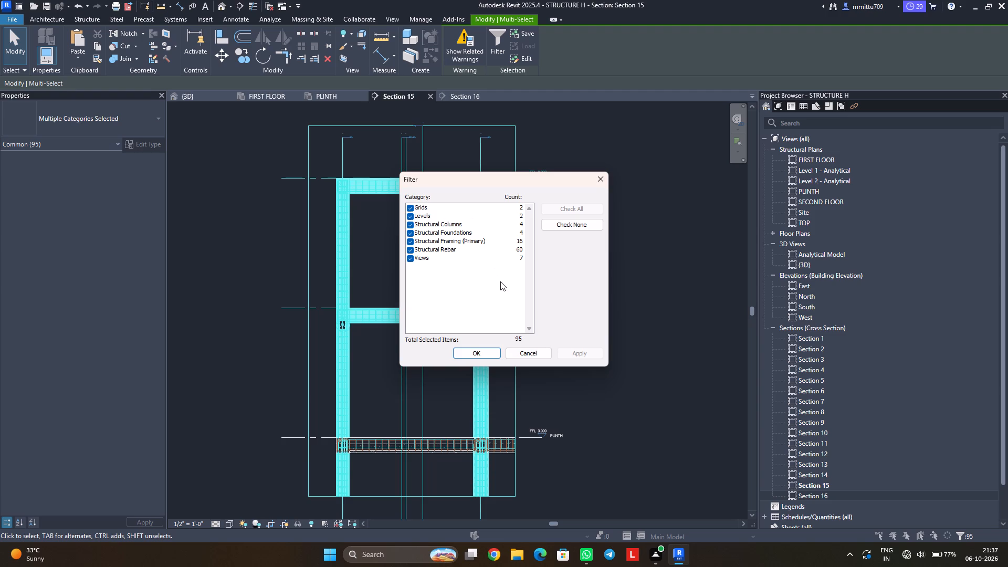
left_click(526, 350)
left_click(593, 328)
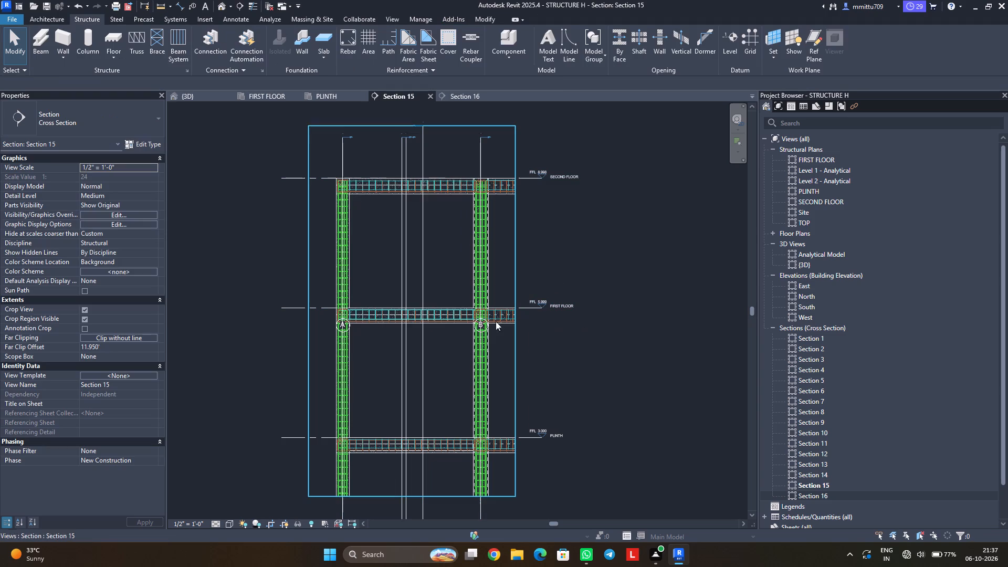
Select the second-floor slab in Section 15 and all other instances of its SLAB type to check where they occur, and clear the selection.
scroll(478, 173, "up", 3)
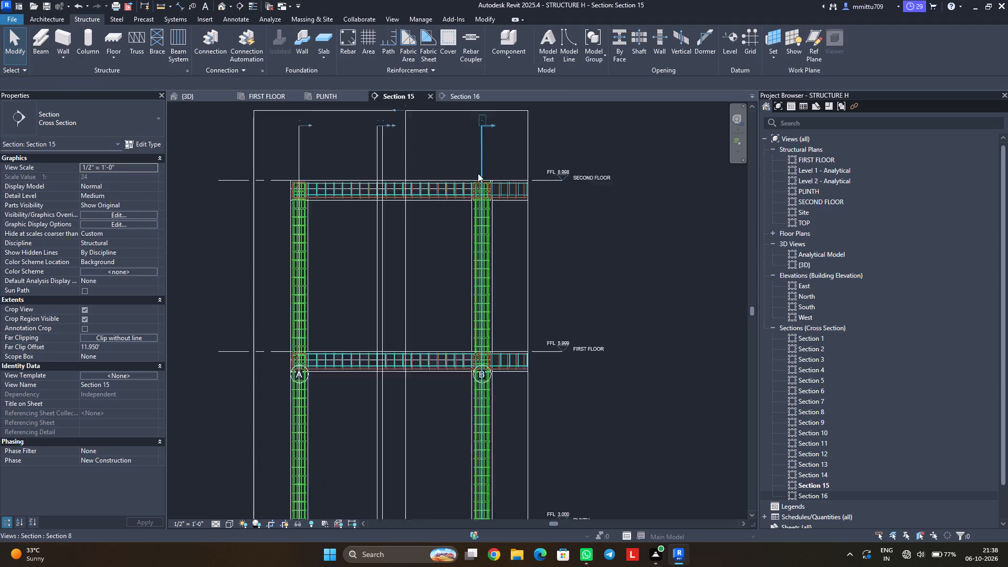
scroll(478, 173, "up", 7)
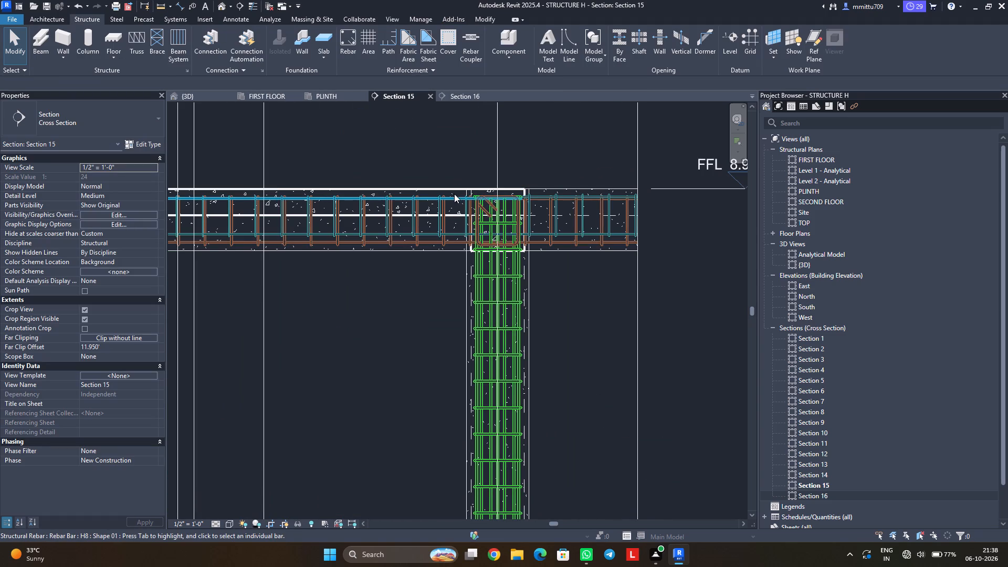
left_click(454, 188)
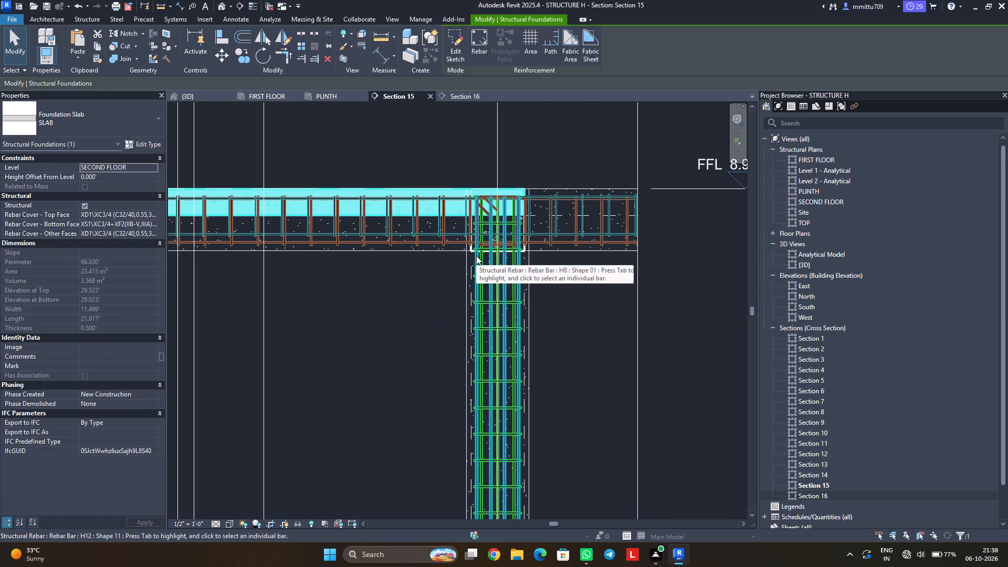
type("SA")
scroll(476, 256, "down", 4)
scroll(476, 256, "up", 1)
scroll(476, 256, "down", 2)
scroll(476, 256, "up", 1)
scroll(476, 256, "down", 1)
scroll(442, 298, "down", 3)
middle_click_drag(418, 321, 447, 299)
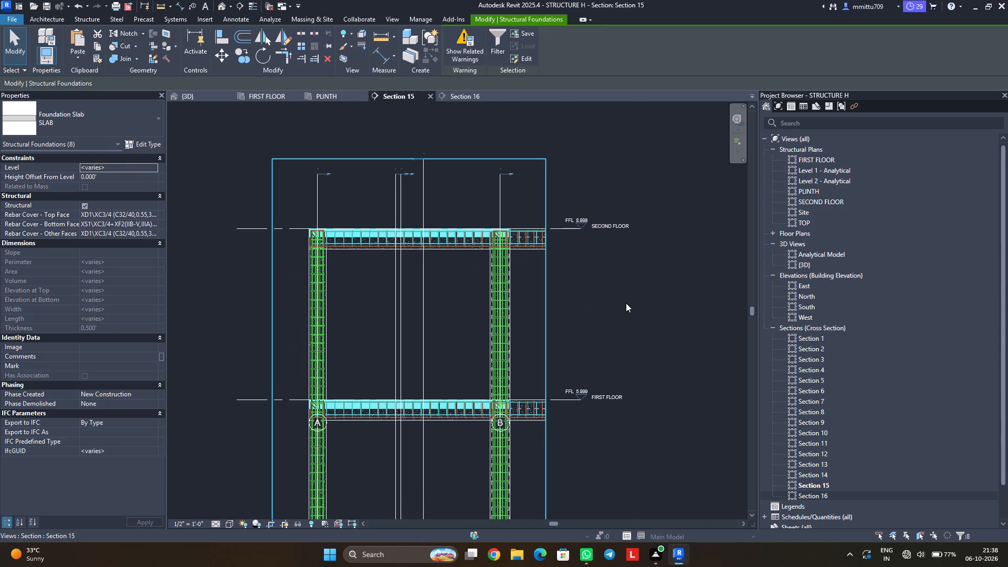
left_click(626, 303)
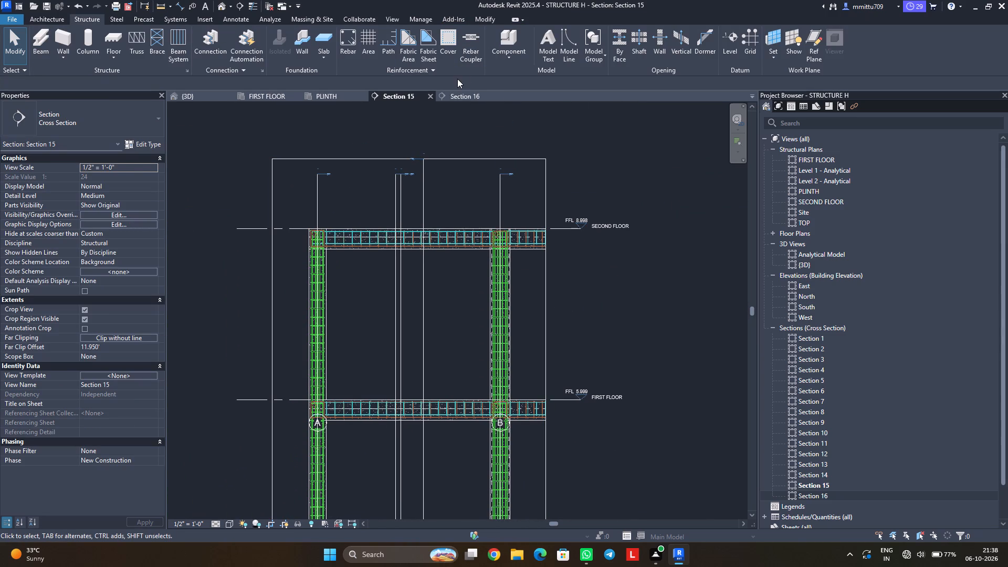
left_click(545, 314)
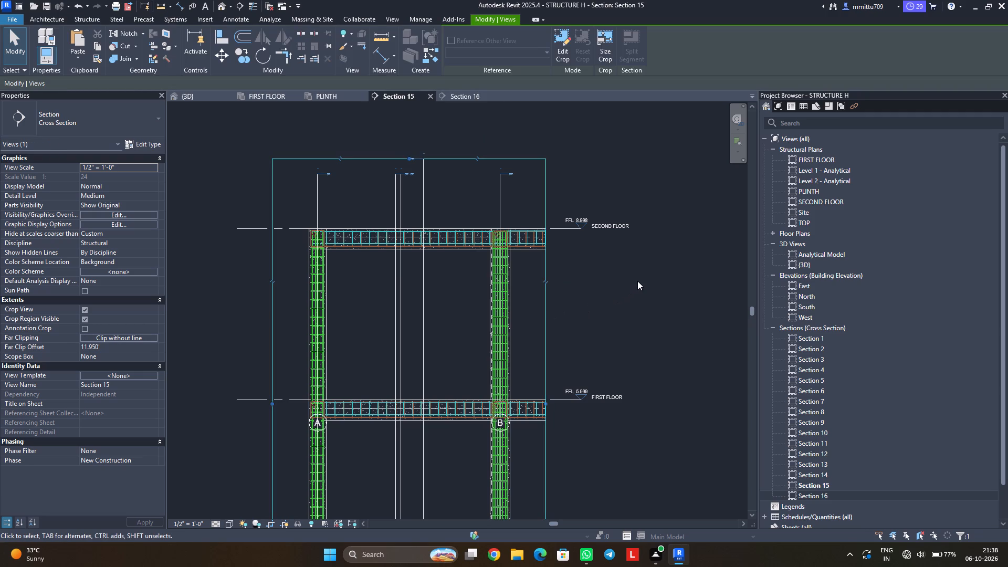
left_click(637, 281)
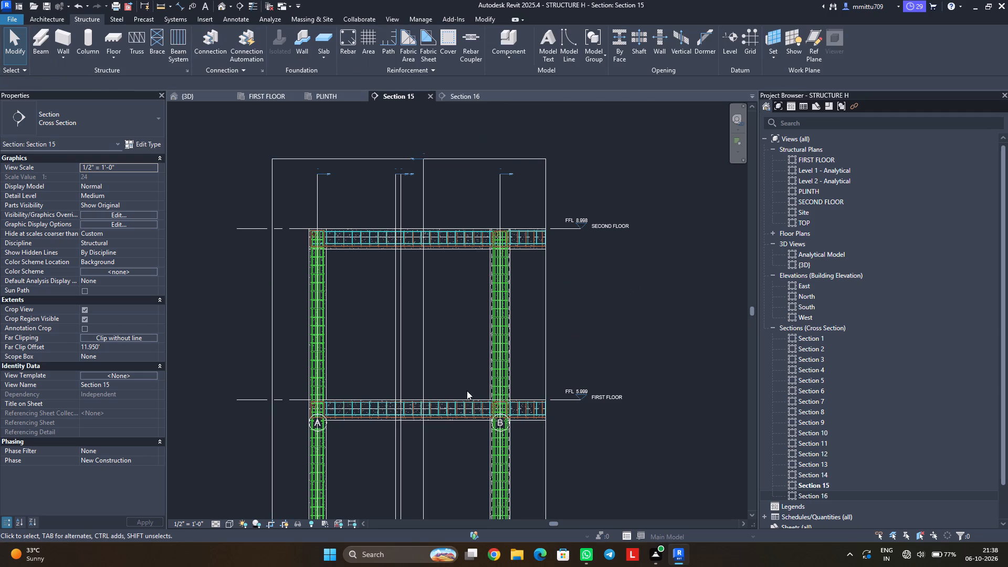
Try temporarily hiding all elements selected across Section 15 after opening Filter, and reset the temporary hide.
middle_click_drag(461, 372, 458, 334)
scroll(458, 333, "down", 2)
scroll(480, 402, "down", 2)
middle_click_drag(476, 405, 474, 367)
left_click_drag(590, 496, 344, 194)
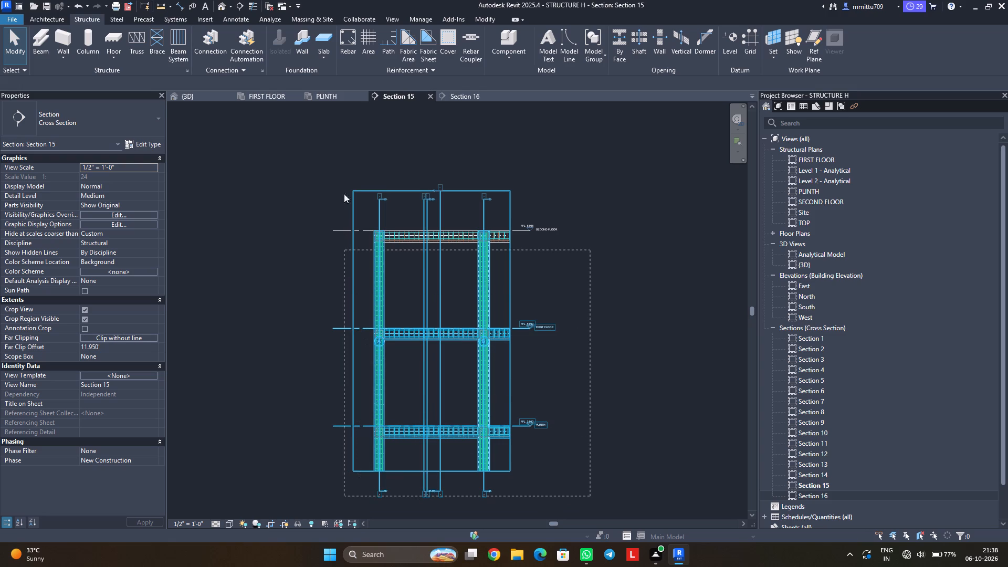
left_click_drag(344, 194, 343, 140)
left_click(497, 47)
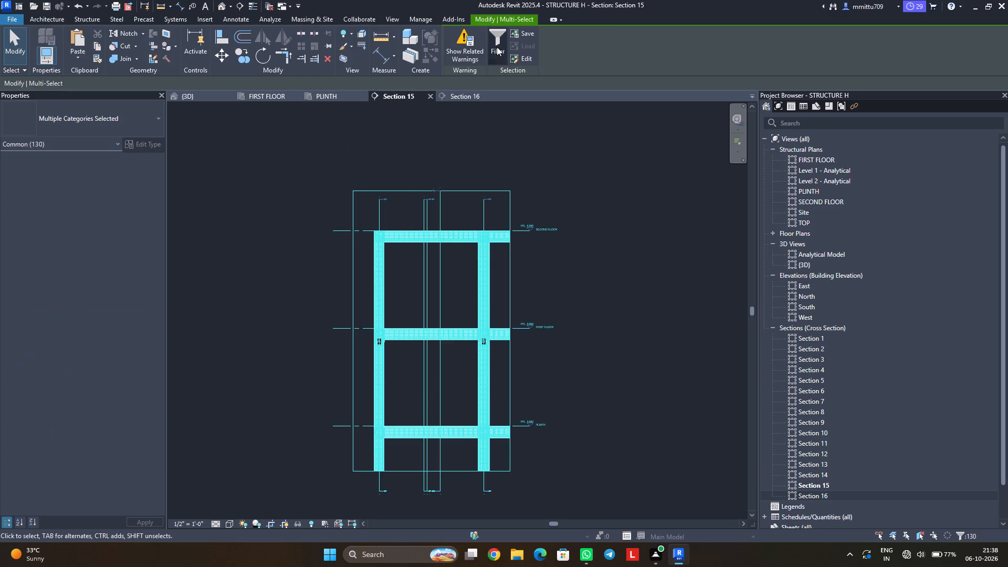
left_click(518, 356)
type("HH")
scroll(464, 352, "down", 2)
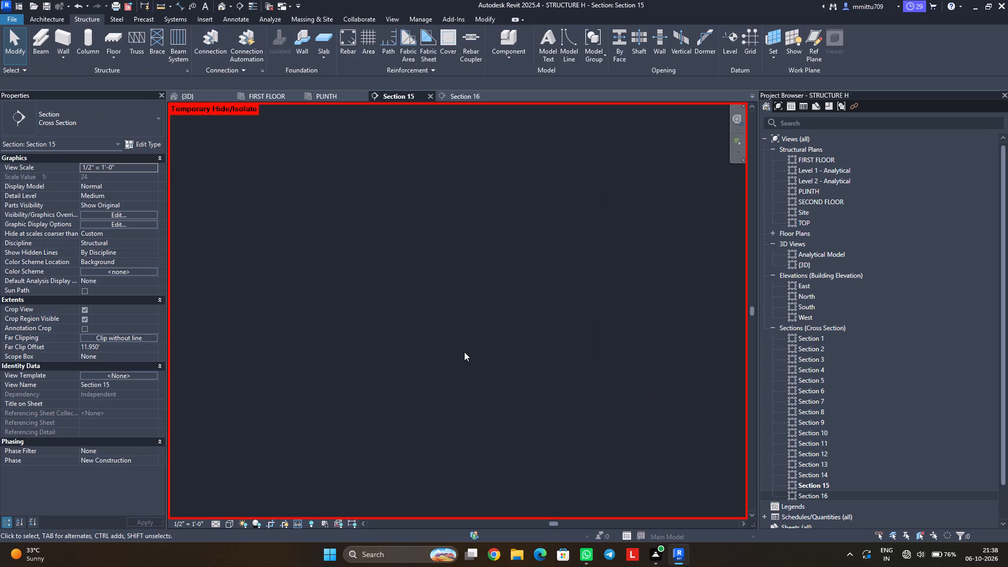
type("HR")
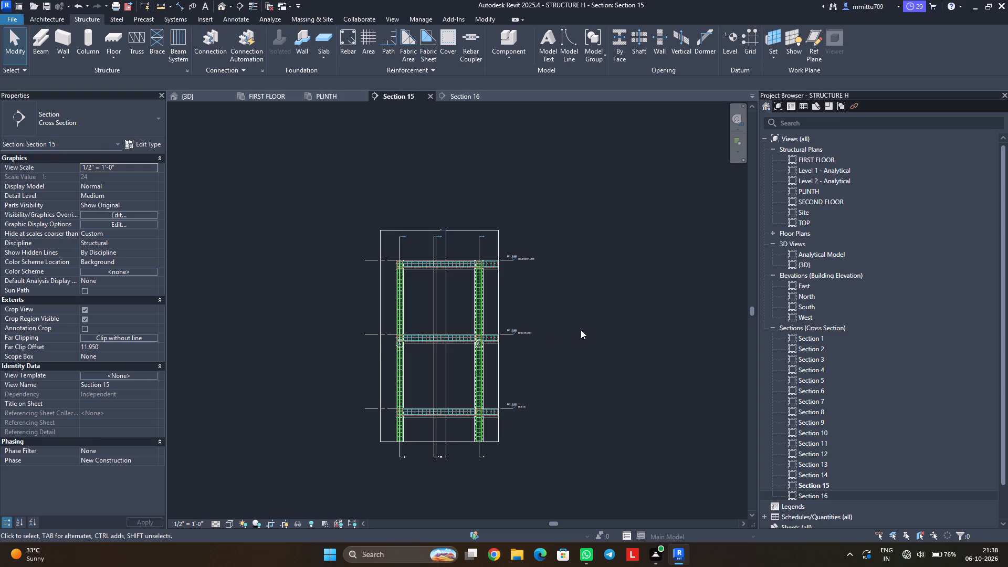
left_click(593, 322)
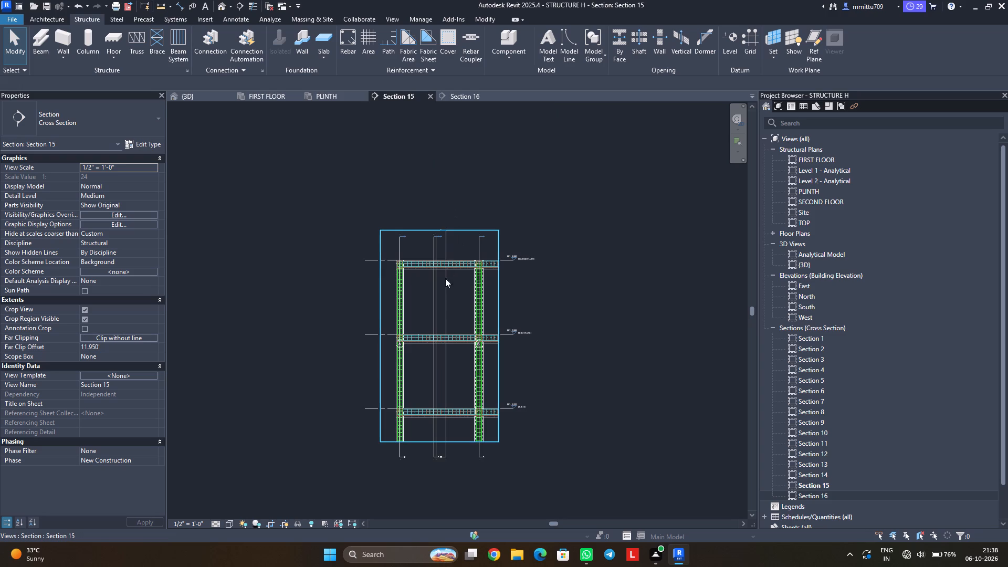
Select the first-floor slab between grids A and B in Section 15 to check its properties, and deselect it.
scroll(446, 318, "up", 3)
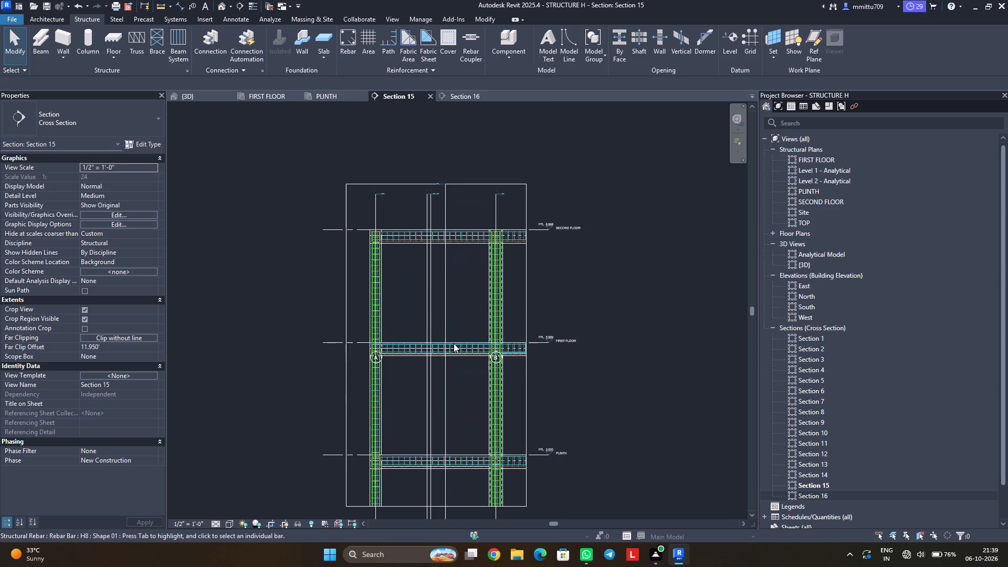
scroll(454, 343, "up", 2)
scroll(454, 343, "down", 1)
scroll(454, 343, "up", 12)
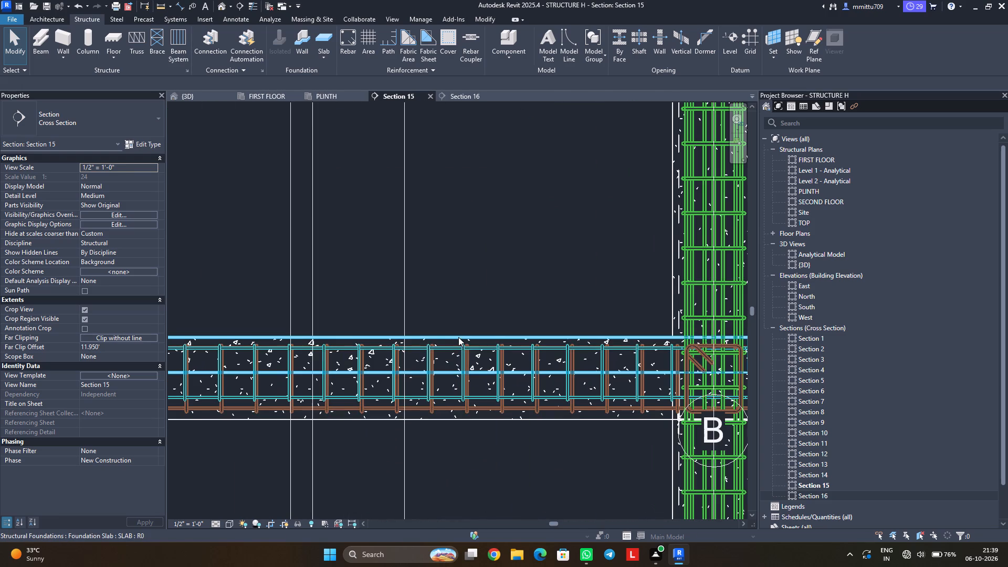
left_click(458, 337)
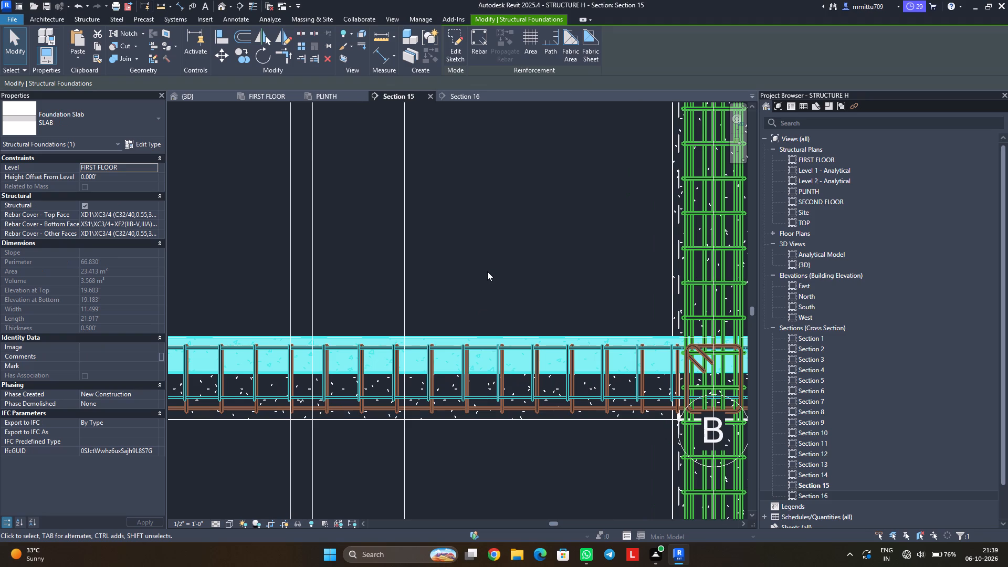
key("Escape")
scroll(487, 271, "down", 7)
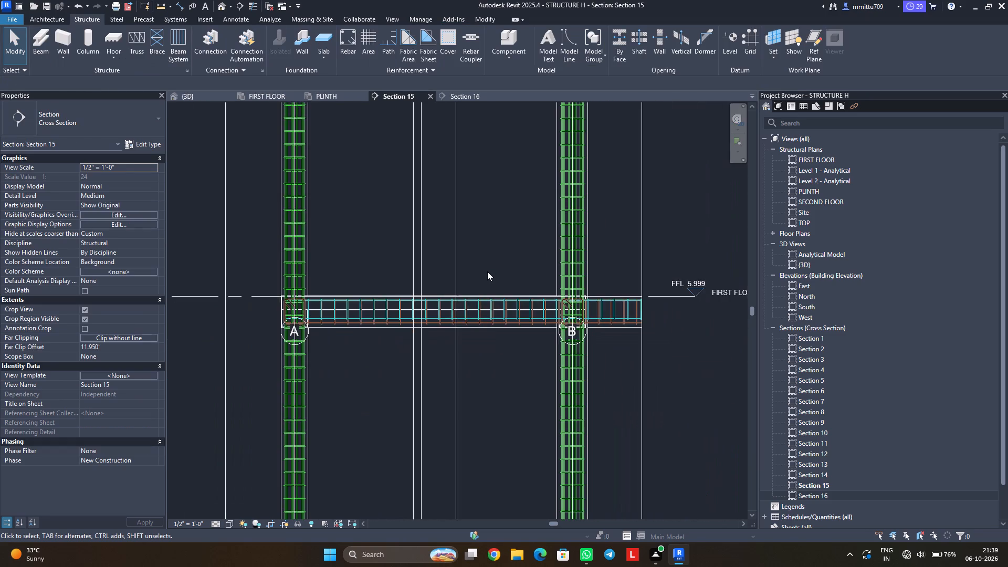
scroll(487, 271, "down", 1)
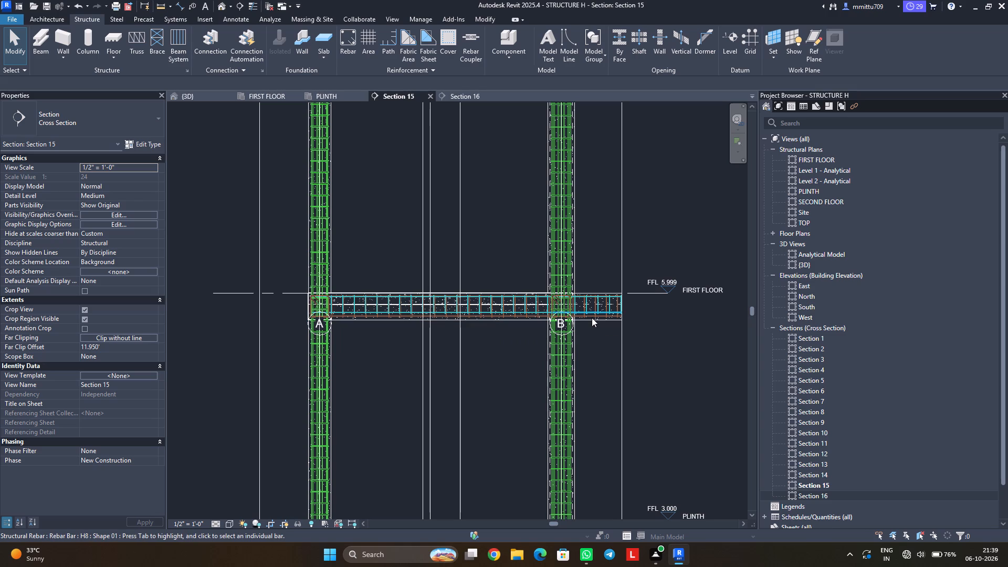
Inspect the first-floor beam junction at grid B, selecting beam B2 outside grid B and beam B1 inside it to check their properties.
scroll(594, 307, "up", 2)
scroll(594, 307, "down", 2)
scroll(594, 307, "up", 2)
scroll(594, 307, "down", 1)
scroll(594, 307, "up", 1)
scroll(594, 307, "down", 1)
scroll(594, 307, "up", 2)
scroll(594, 307, "down", 1)
scroll(594, 307, "up", 1)
scroll(594, 307, "down", 1)
scroll(594, 307, "up", 1)
scroll(594, 307, "down", 1)
scroll(594, 307, "up", 5)
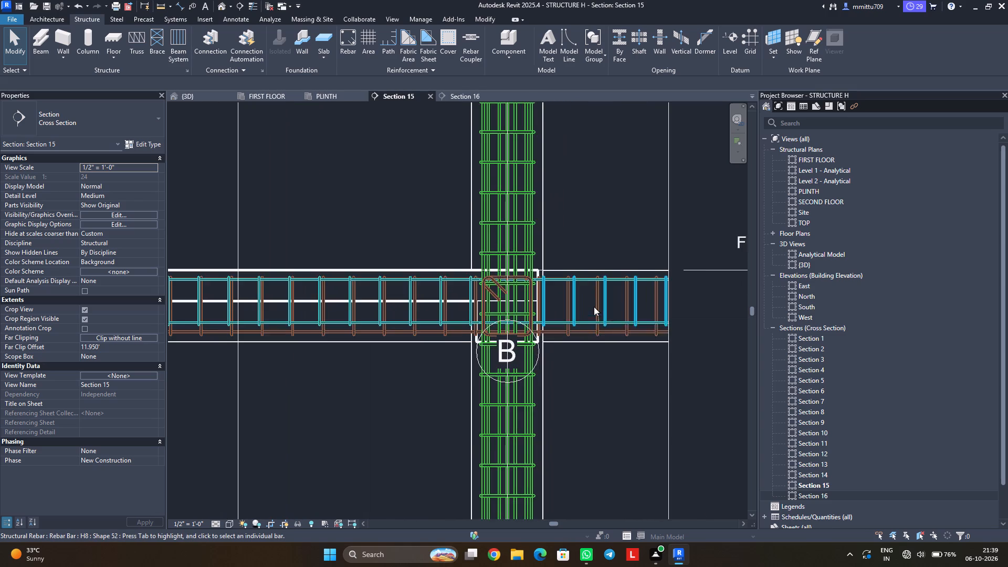
scroll(594, 307, "up", 3)
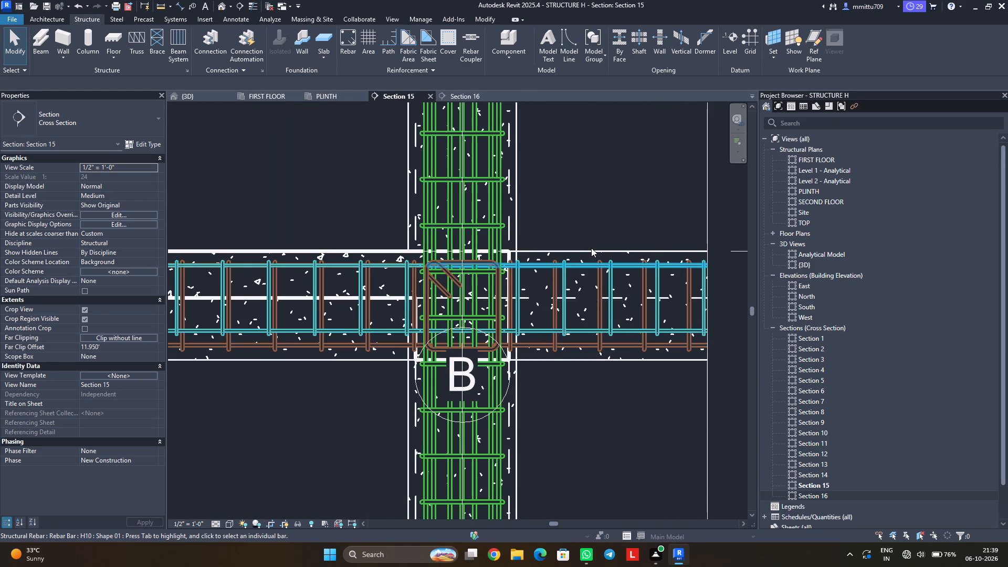
left_click(591, 248)
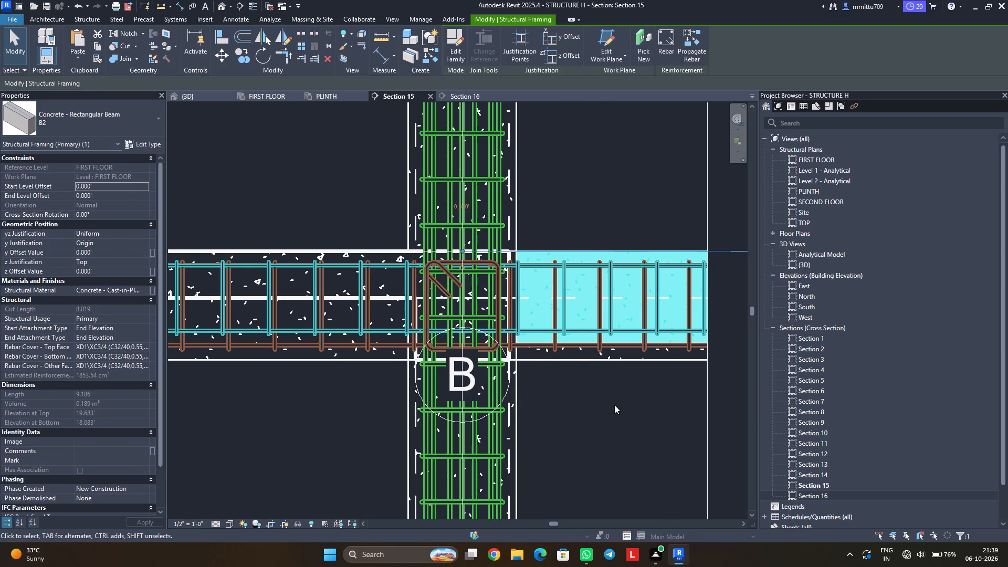
key("Escape")
key("Escape")
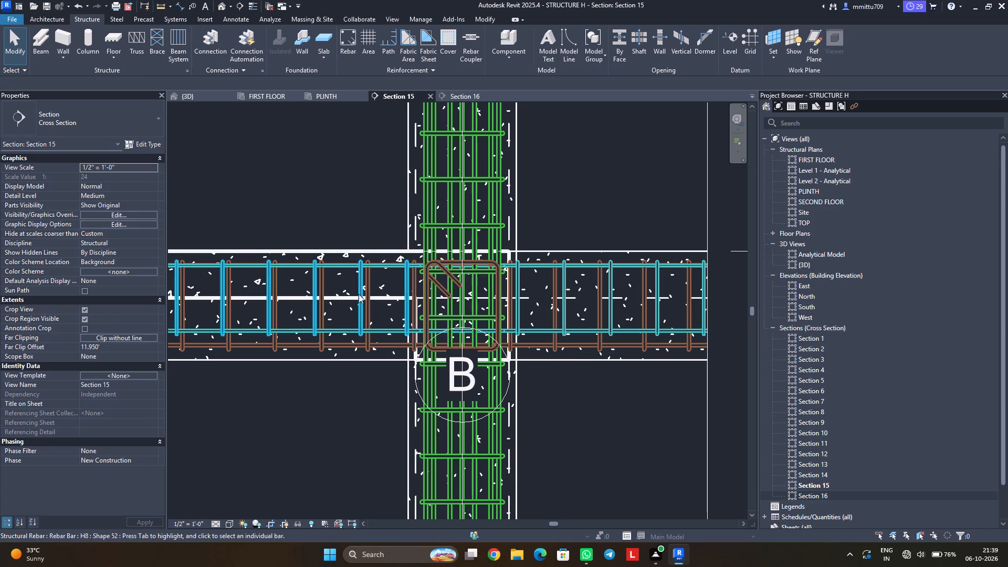
left_click(351, 357)
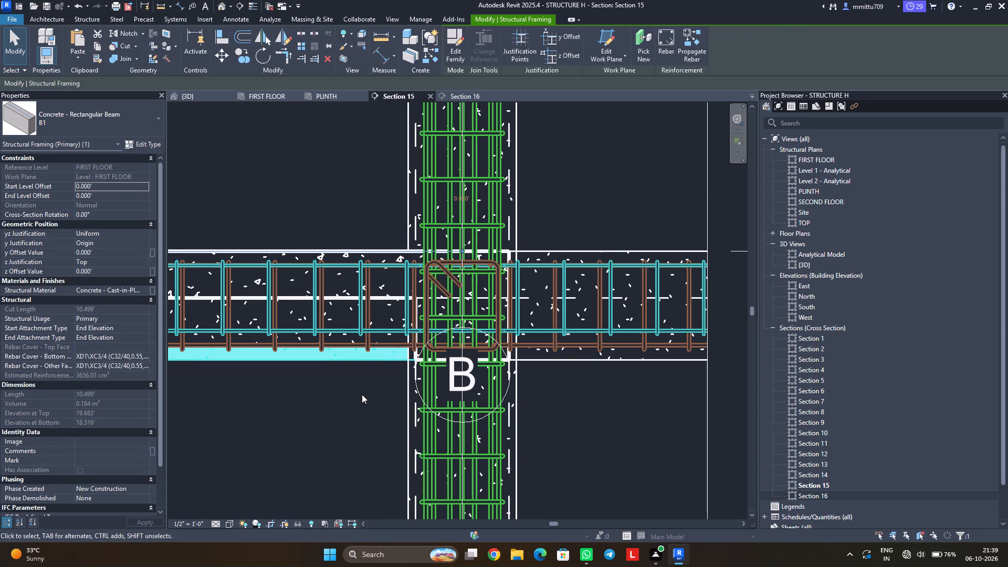
key("Escape")
key("Escape")
Examine the first-floor beam and slab reinforcement near grid A and the overall framing of Section 15.
scroll(362, 394, "down", 7)
middle_click_drag(277, 407, 330, 373)
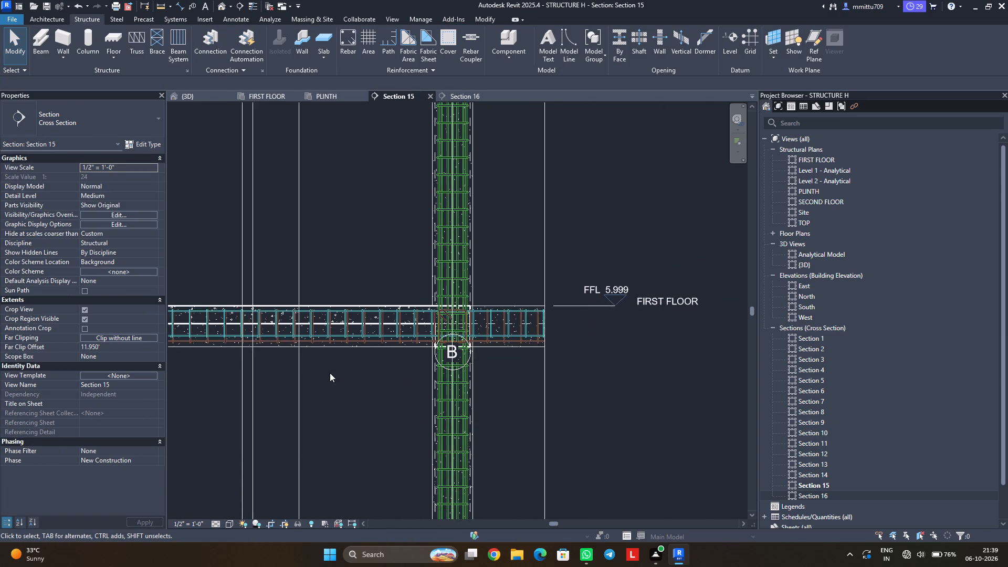
scroll(330, 373, "down", 3)
middle_click_drag(328, 404, 354, 376)
scroll(352, 377, "down", 2)
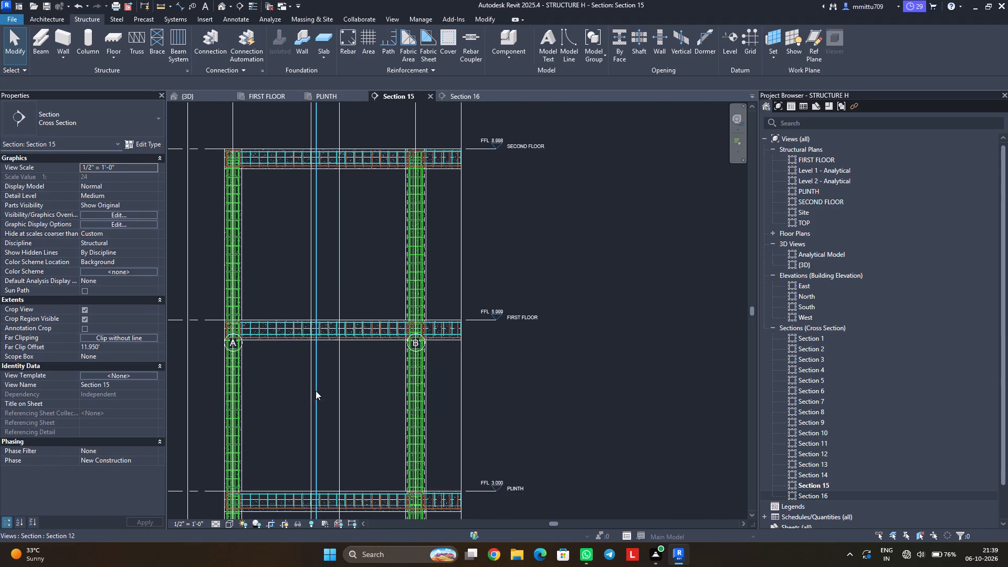
middle_click_drag(312, 393, 338, 390)
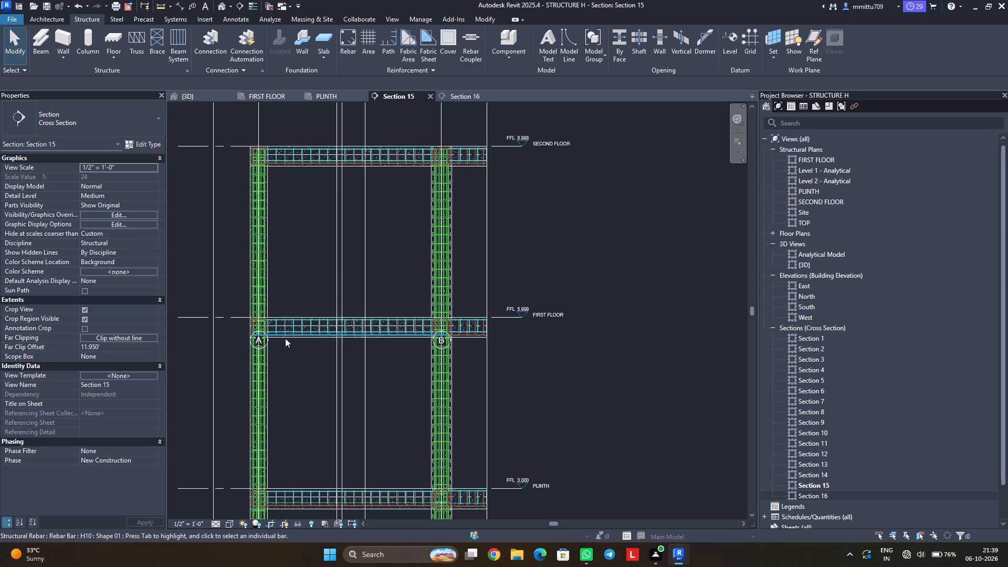
scroll(285, 338, "up", 2)
scroll(285, 338, "down", 1)
scroll(285, 338, "up", 4)
scroll(287, 338, "down", 1)
scroll(287, 338, "up", 6)
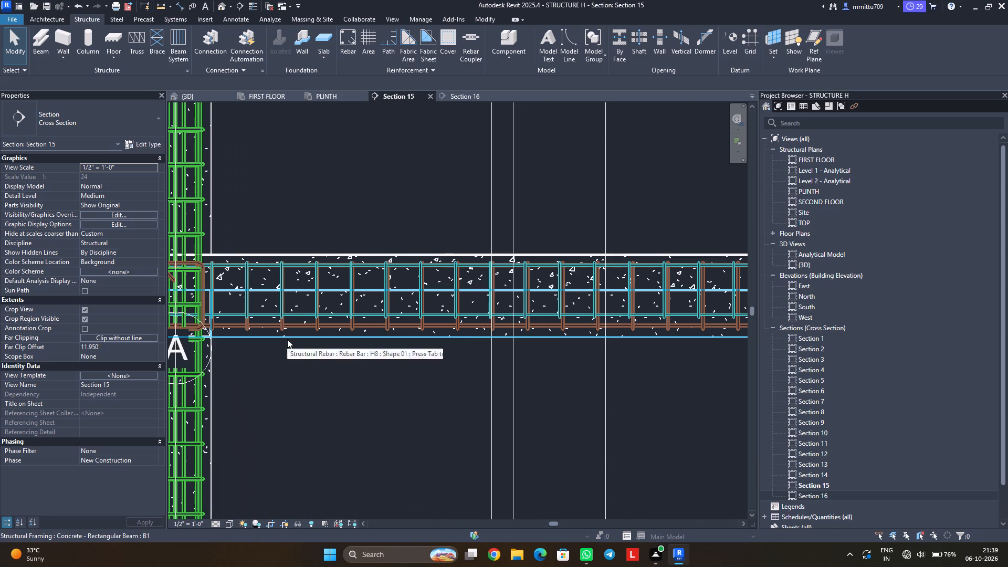
scroll(314, 364, "down", 1)
scroll(314, 364, "up", 1)
scroll(314, 364, "down", 2)
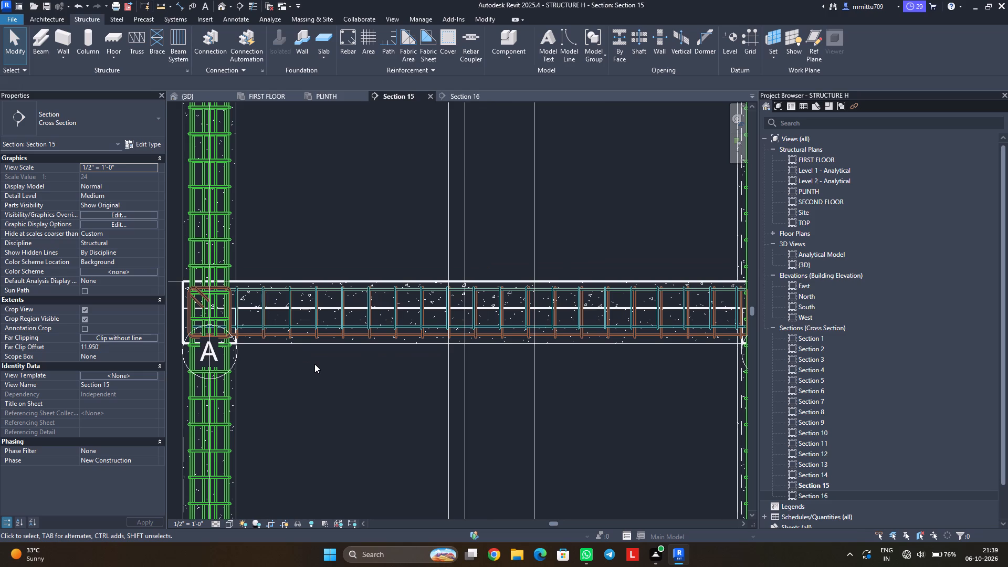
scroll(331, 371, "down", 4)
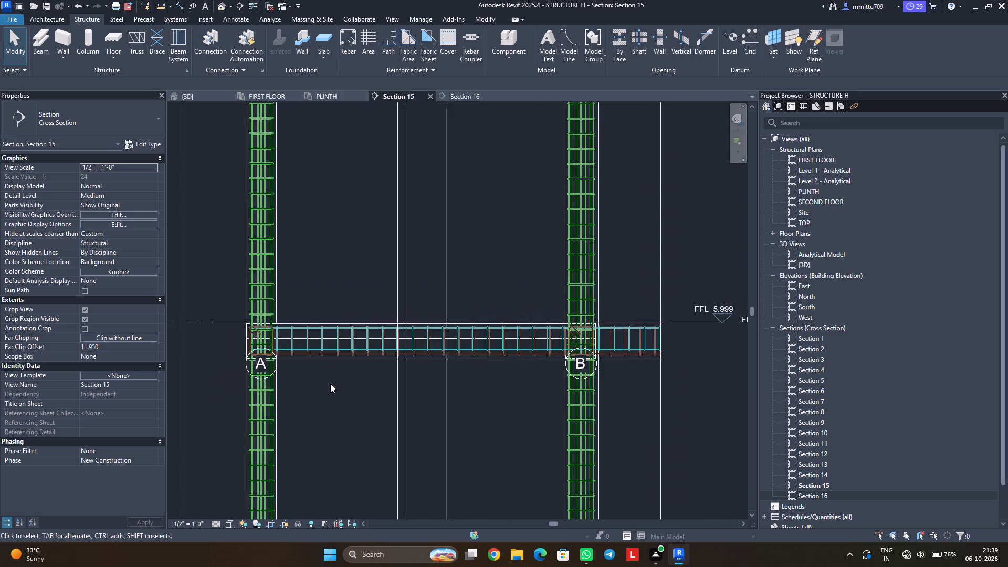
scroll(330, 384, "down", 5)
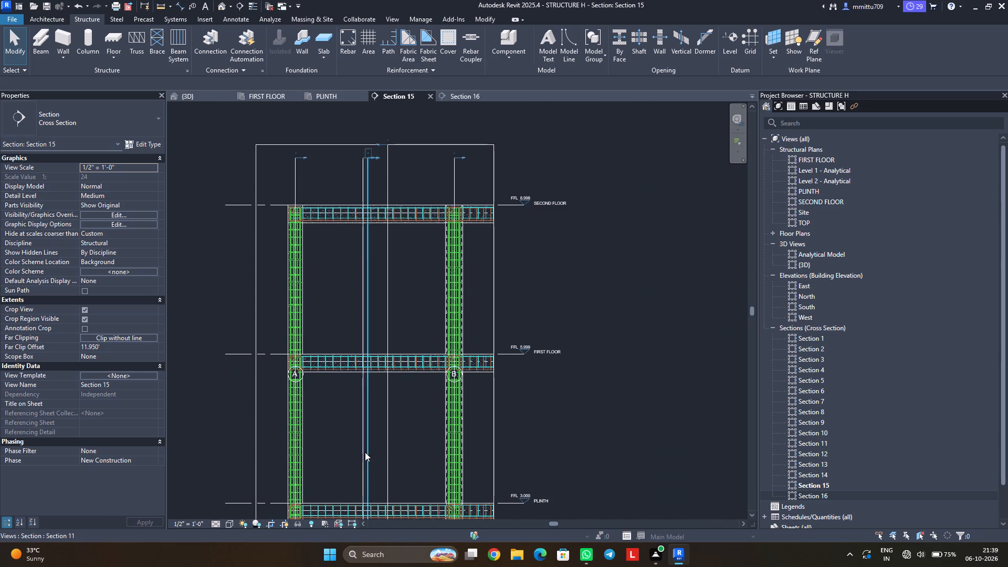
scroll(365, 452, "down", 2)
middle_click_drag(375, 455, 391, 395)
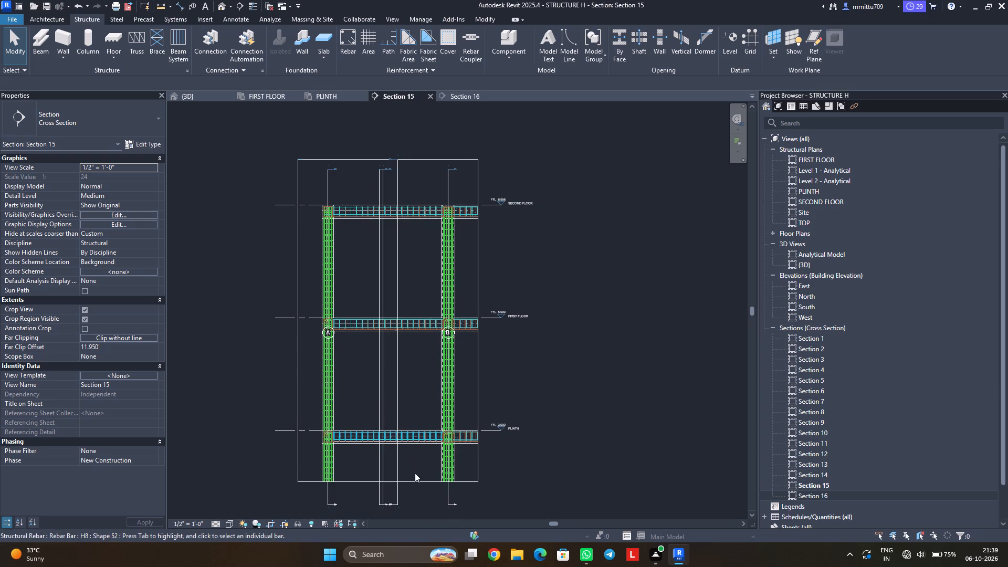
middle_click_drag(420, 493, 424, 479)
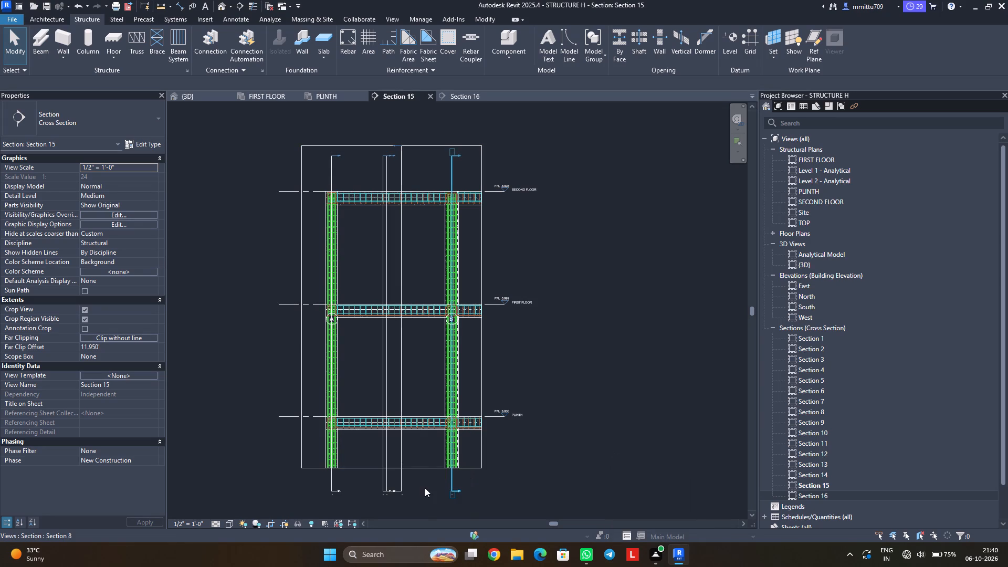
middle_click_drag(473, 479, 528, 467)
In Section 16, select all elements, exclude Floors with Filter, and temporarily hide the rest to examine the floor slab alone.
left_click(466, 95)
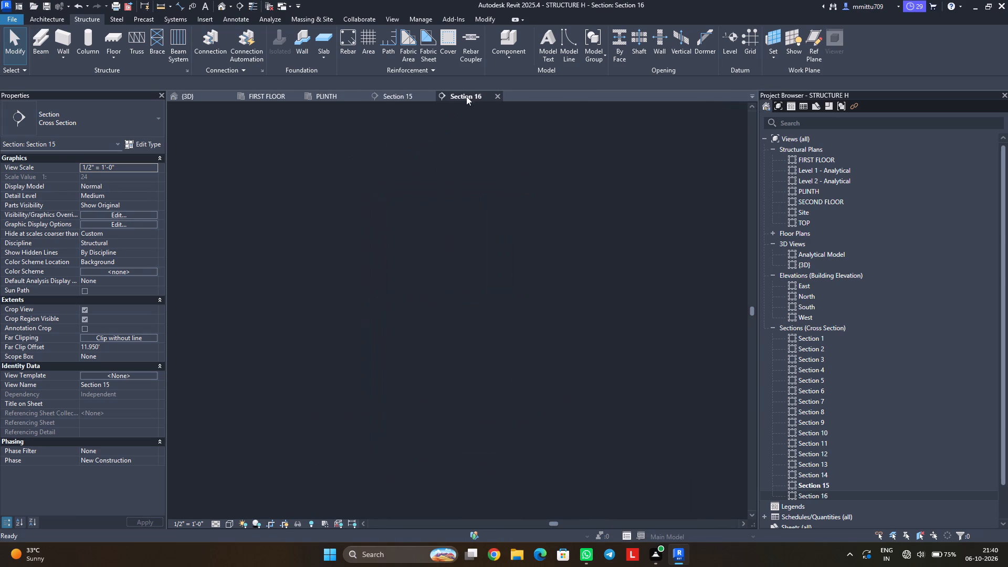
scroll(477, 296, "down", 1)
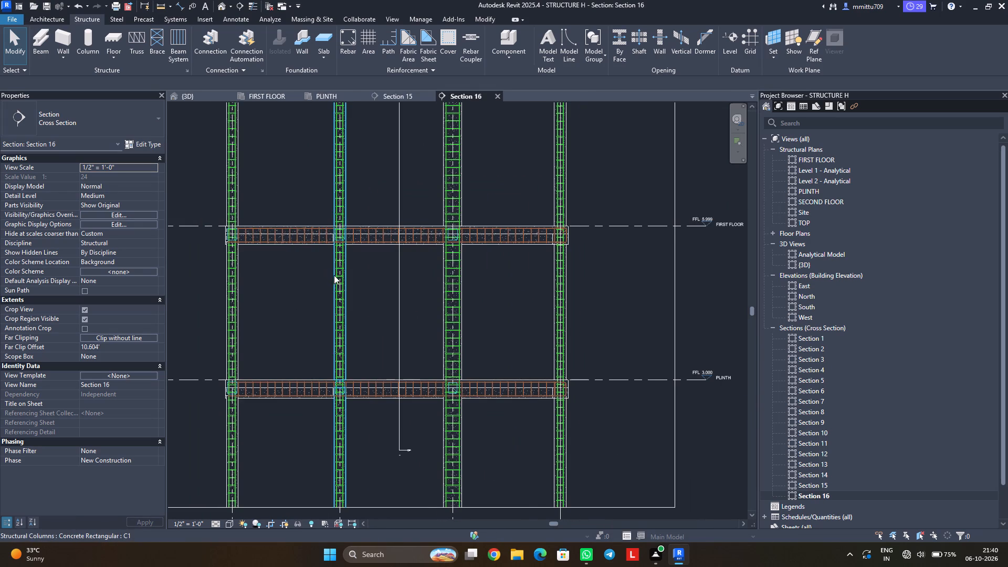
scroll(335, 276, "down", 2)
middle_click_drag(335, 276, 341, 299)
scroll(363, 306, "down", 2)
middle_click_drag(361, 308, 375, 333)
left_click_drag(561, 469, 230, 159)
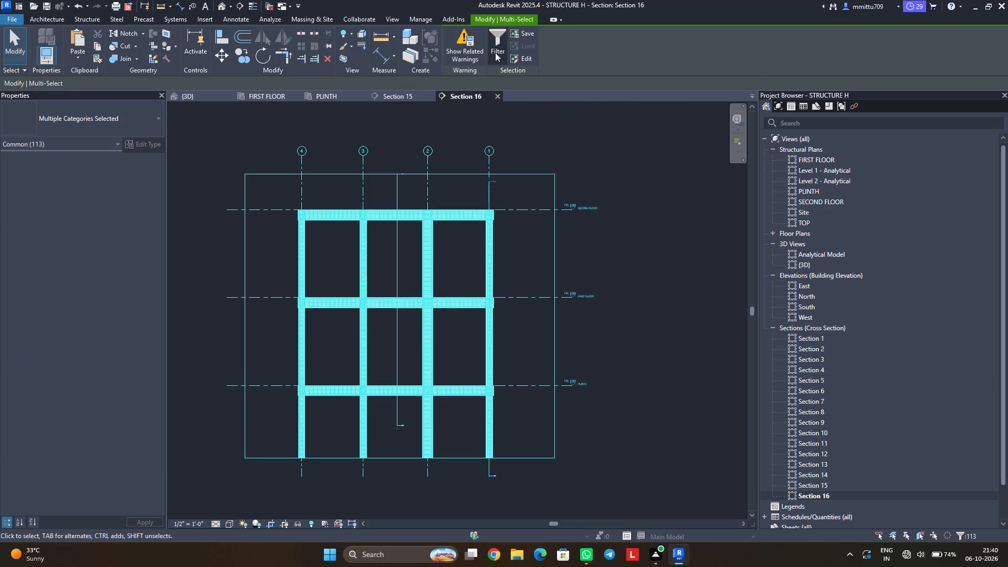
left_click(496, 47)
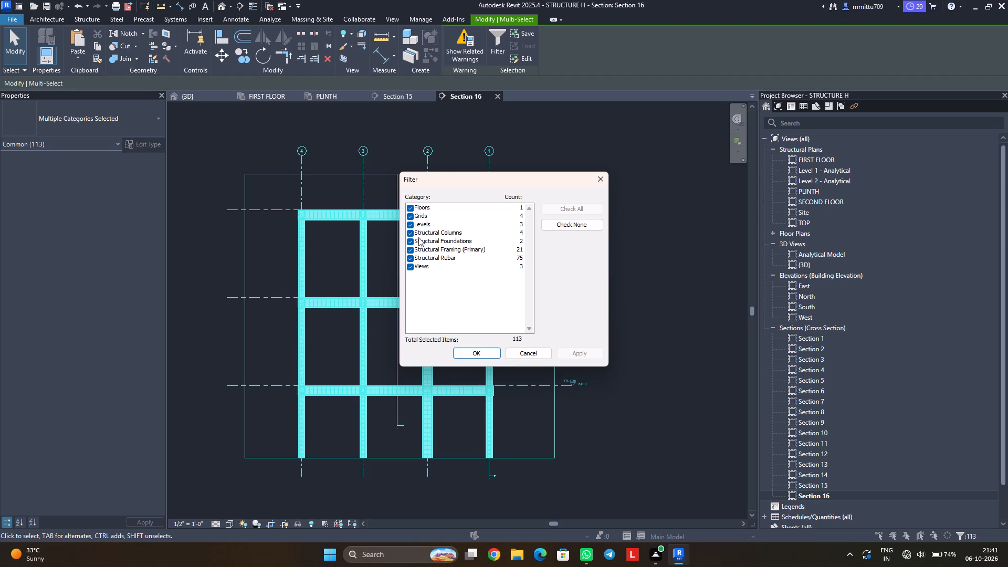
left_click(410, 206)
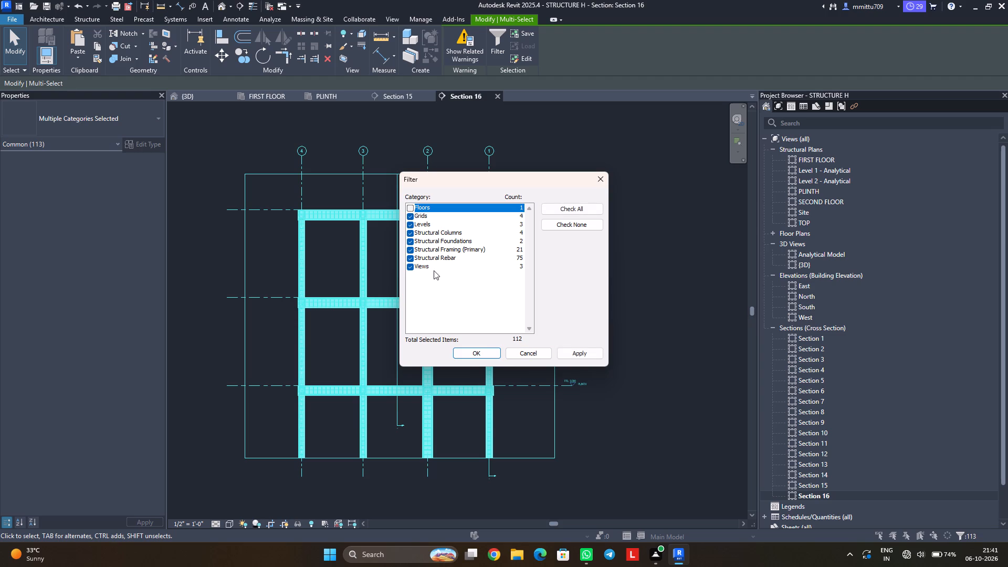
left_click(466, 352)
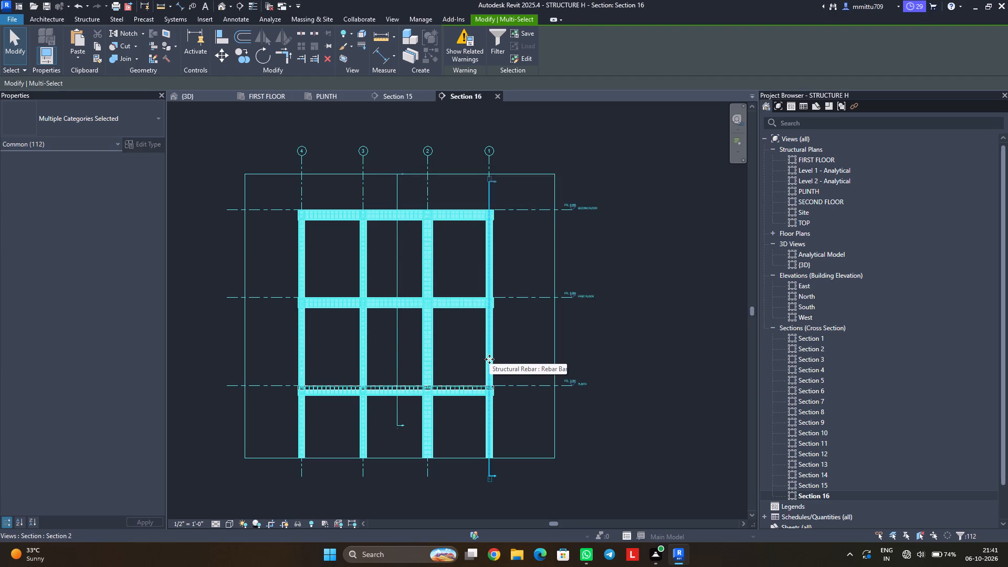
type("HH")
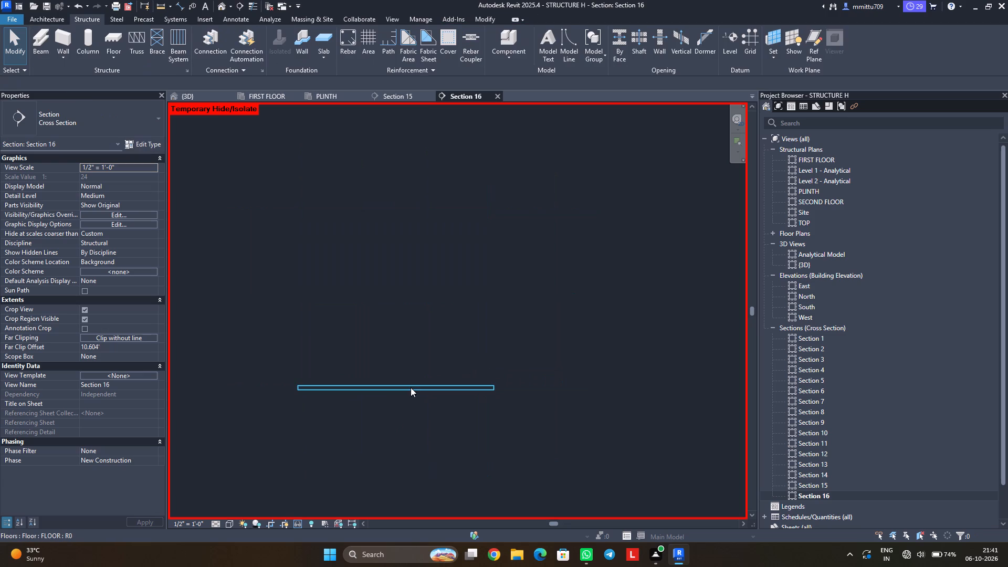
scroll(409, 388, "up", 3)
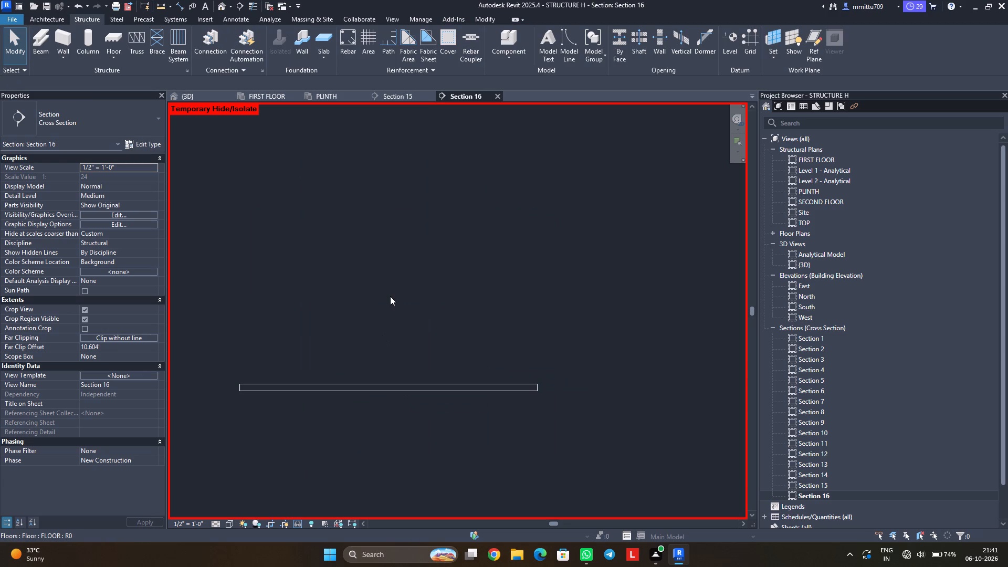
Reset the temporary hide in Section 16 and view the whole frame across grids 1 to 4.
type("HR")
scroll(387, 334, "down", 1)
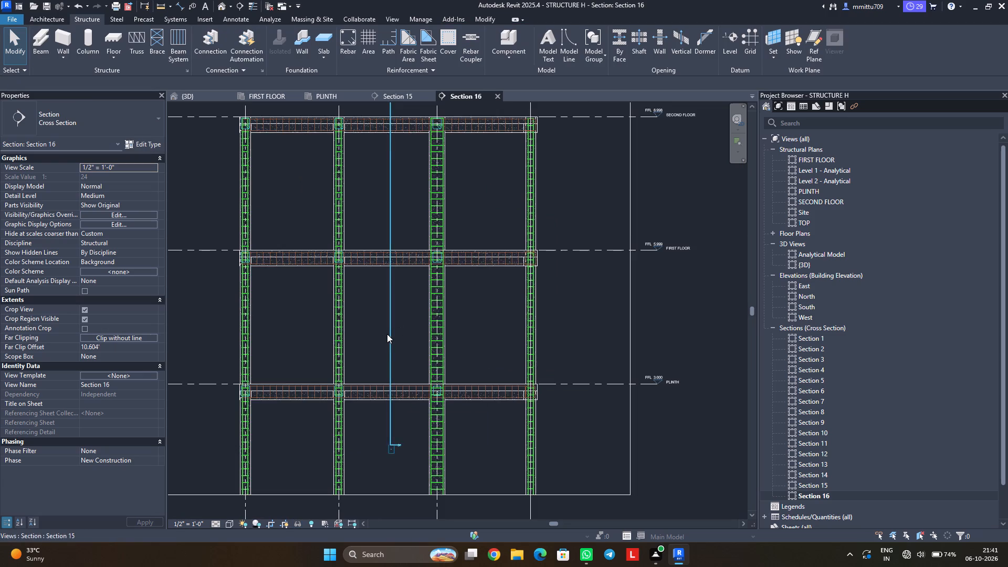
scroll(387, 334, "down", 1)
middle_click_drag(355, 339, 370, 355)
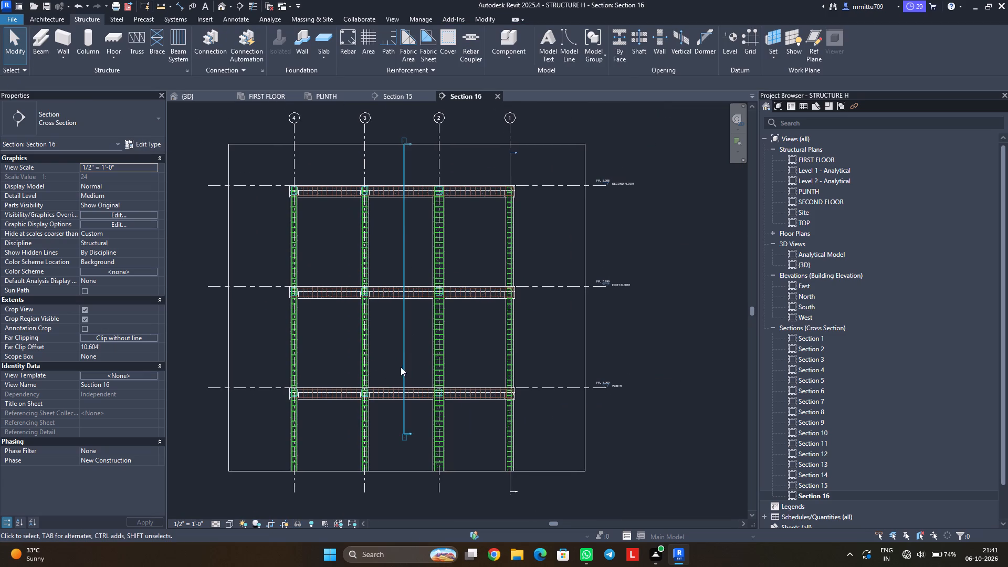
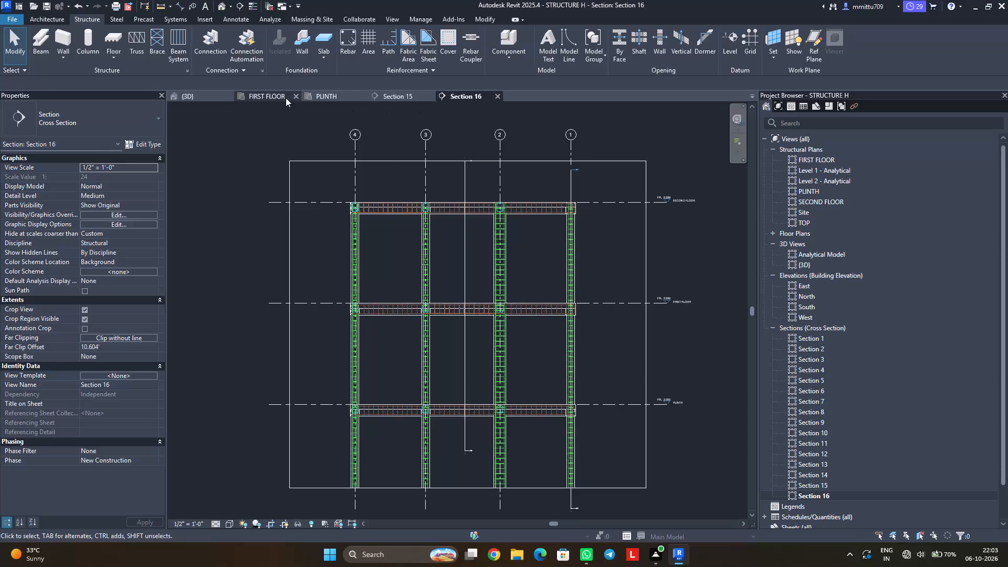
In the FIRST FLOOR plan, shorten Section 15's far clip depth to about 7.06', ending between grids 1 and 2.
left_click(274, 97)
left_click(273, 300)
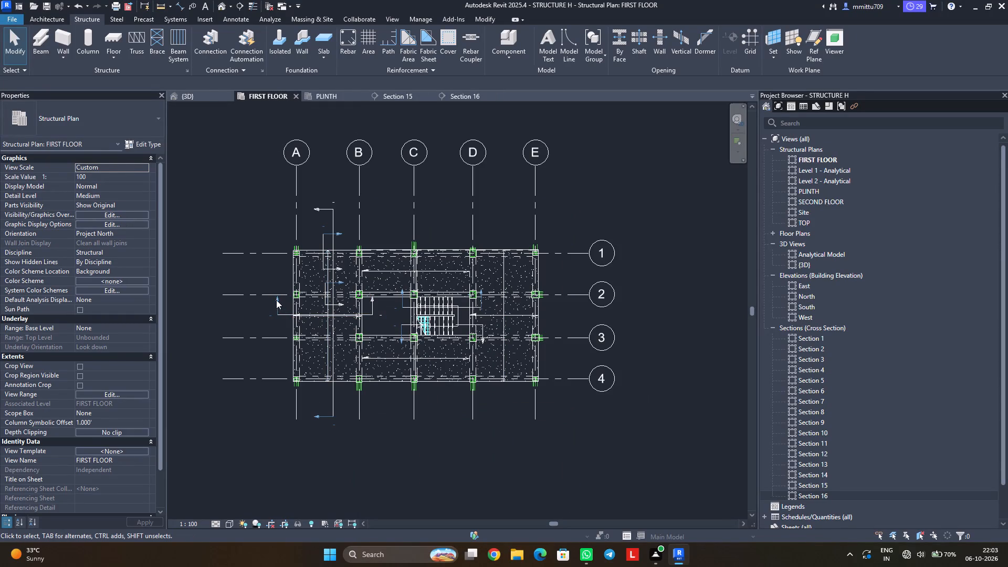
scroll(279, 313, "up", 1)
scroll(279, 313, "down", 1)
scroll(279, 313, "up", 2)
scroll(279, 313, "down", 1)
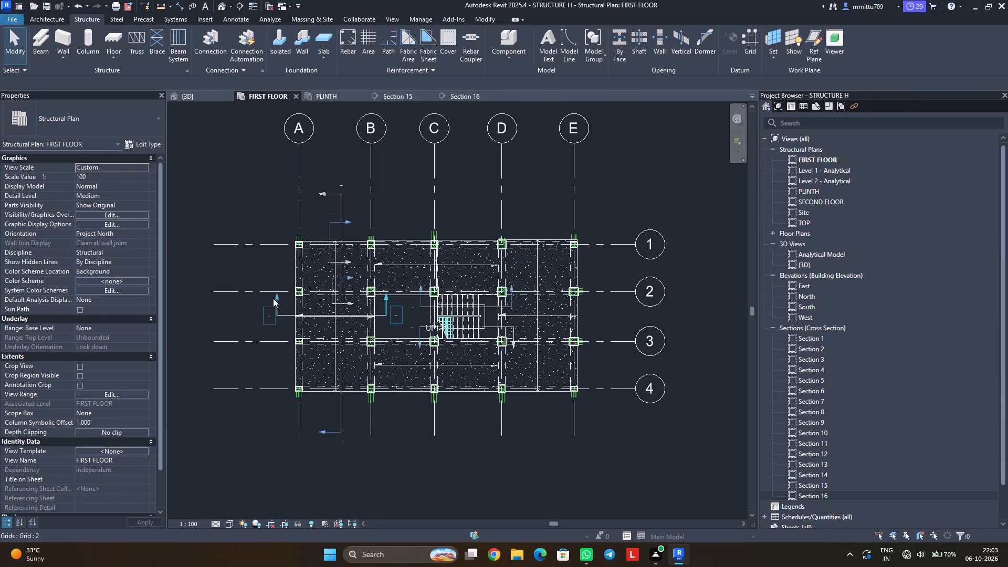
left_click(274, 298)
key("Escape")
key("Escape")
left_click(383, 299)
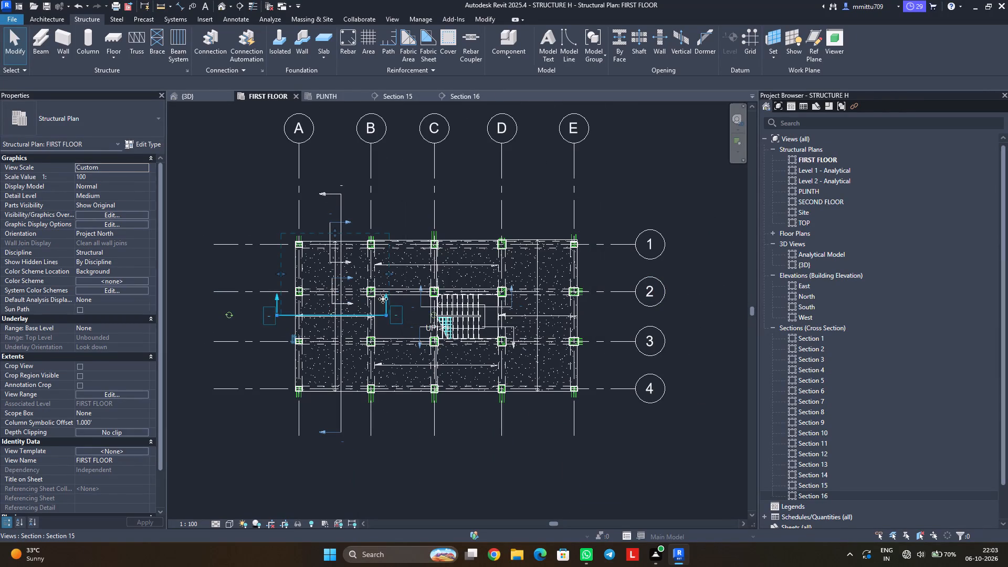
left_click_drag(334, 228, 333, 266)
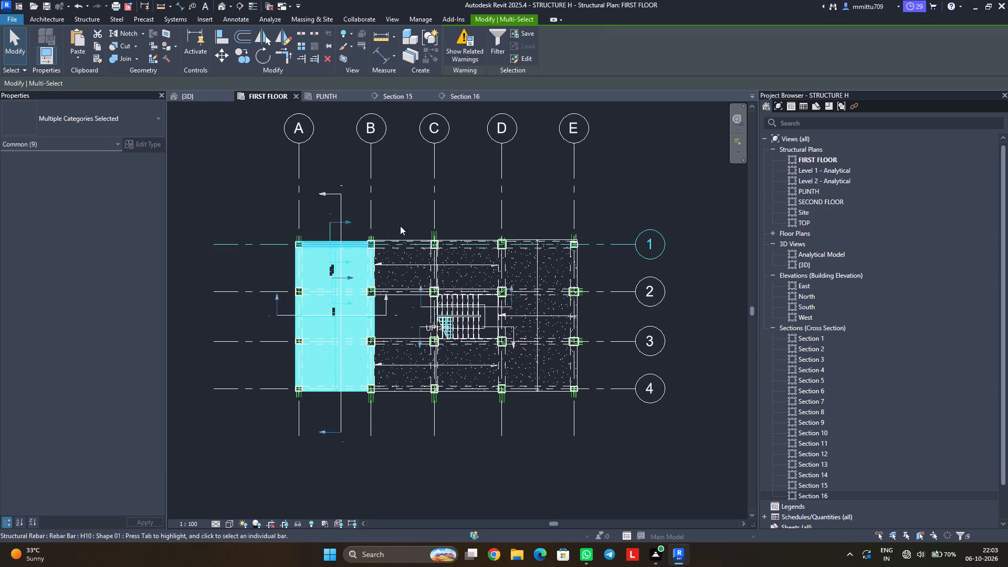
left_click(433, 184)
left_click(409, 194)
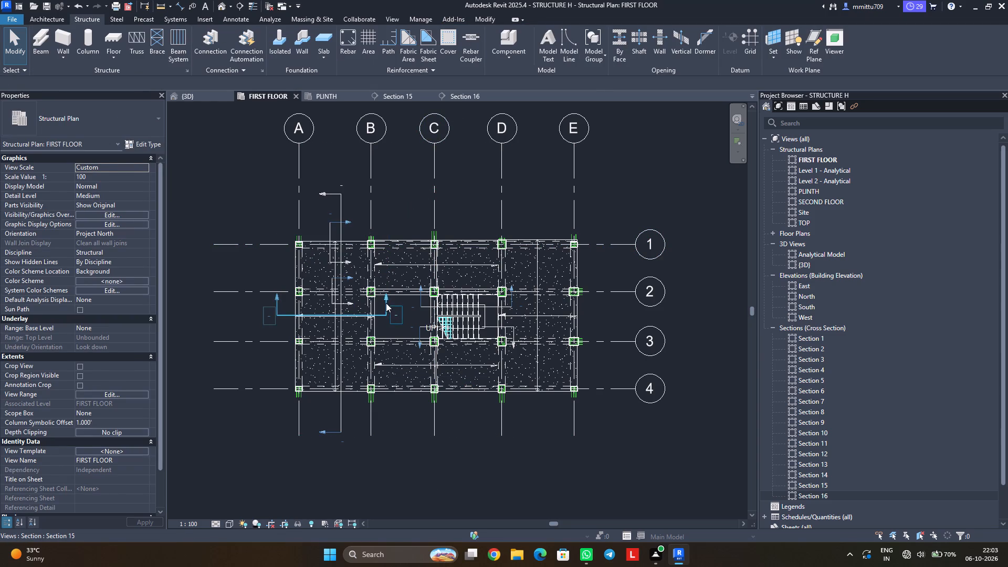
left_click(386, 303)
left_click_drag(334, 234, 335, 268)
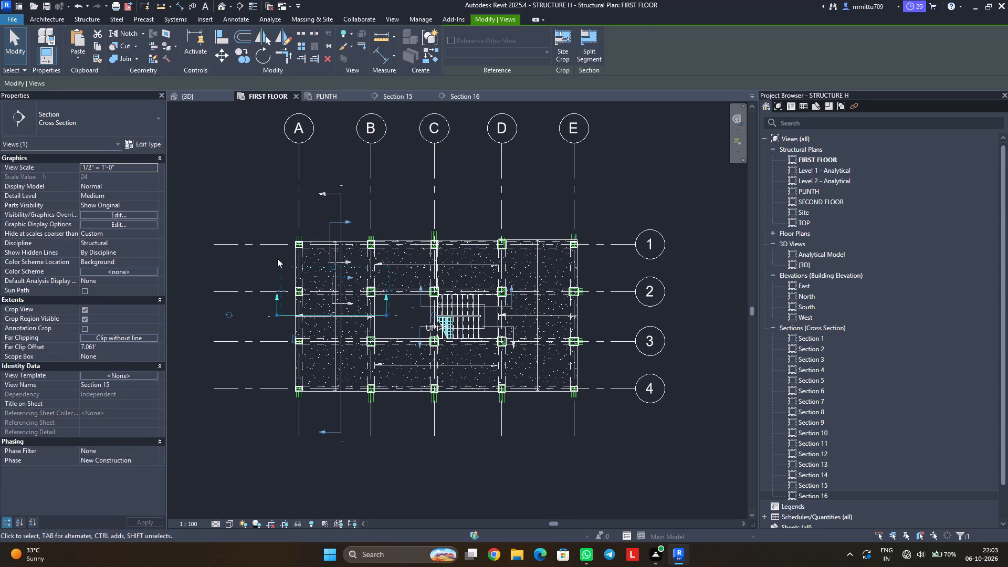
left_click(260, 206)
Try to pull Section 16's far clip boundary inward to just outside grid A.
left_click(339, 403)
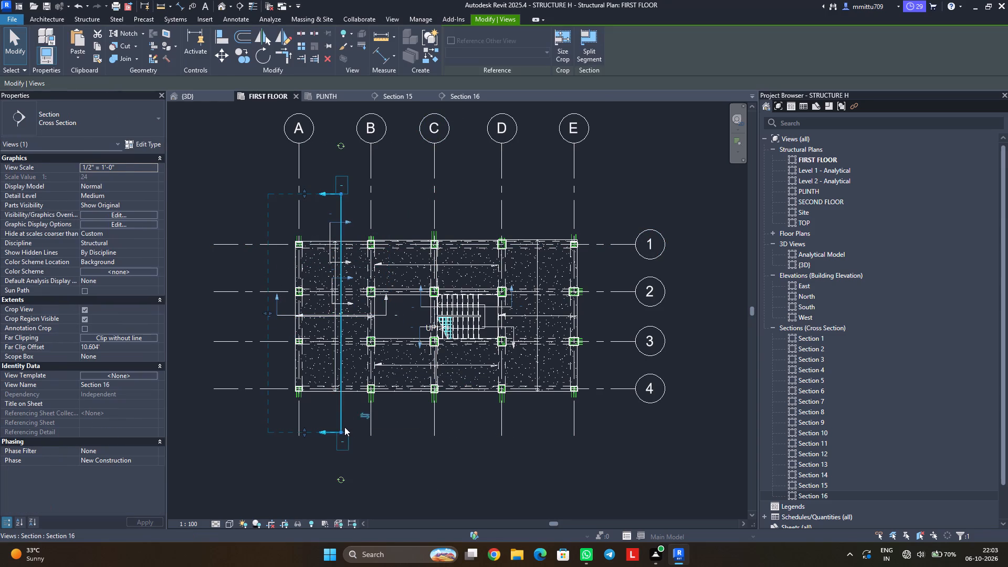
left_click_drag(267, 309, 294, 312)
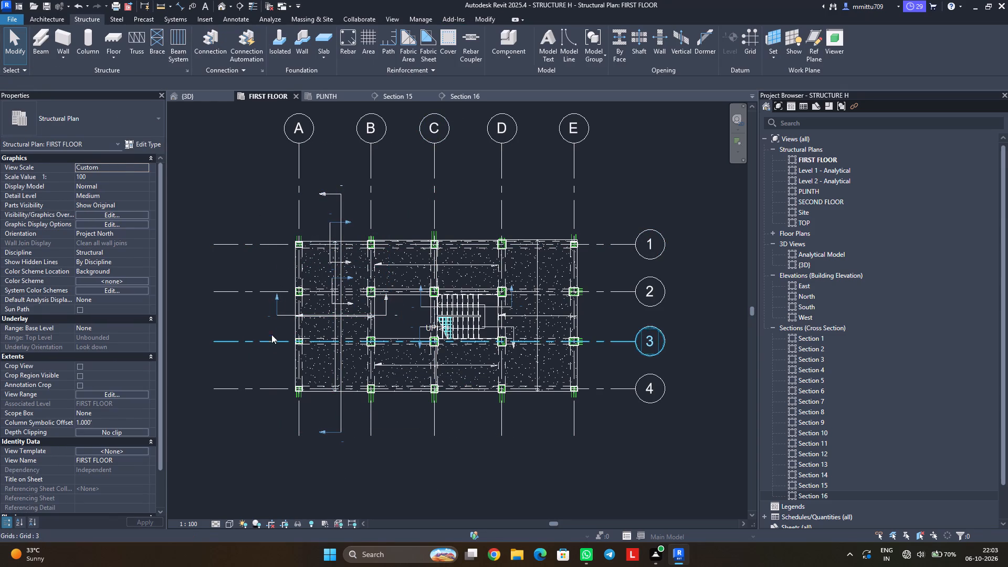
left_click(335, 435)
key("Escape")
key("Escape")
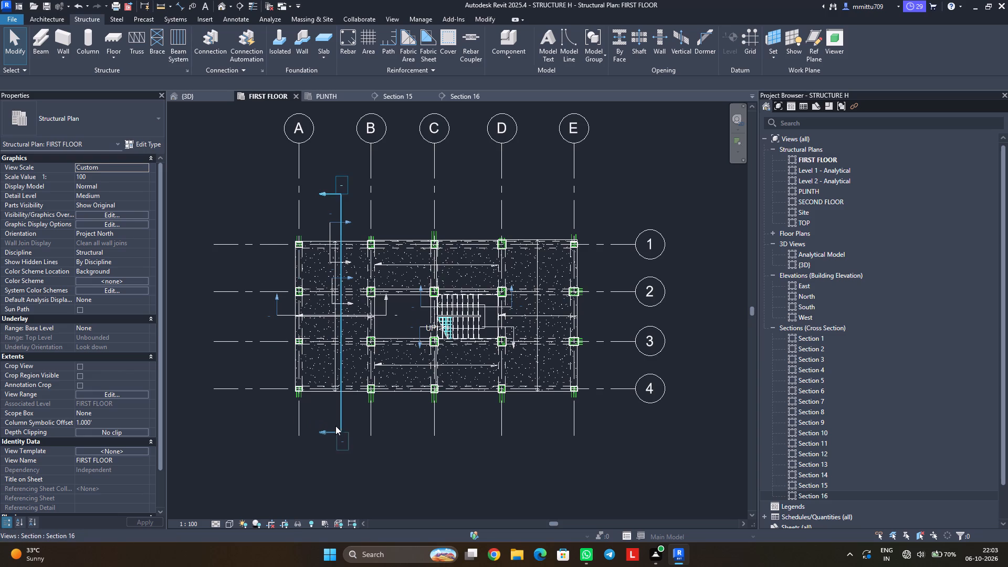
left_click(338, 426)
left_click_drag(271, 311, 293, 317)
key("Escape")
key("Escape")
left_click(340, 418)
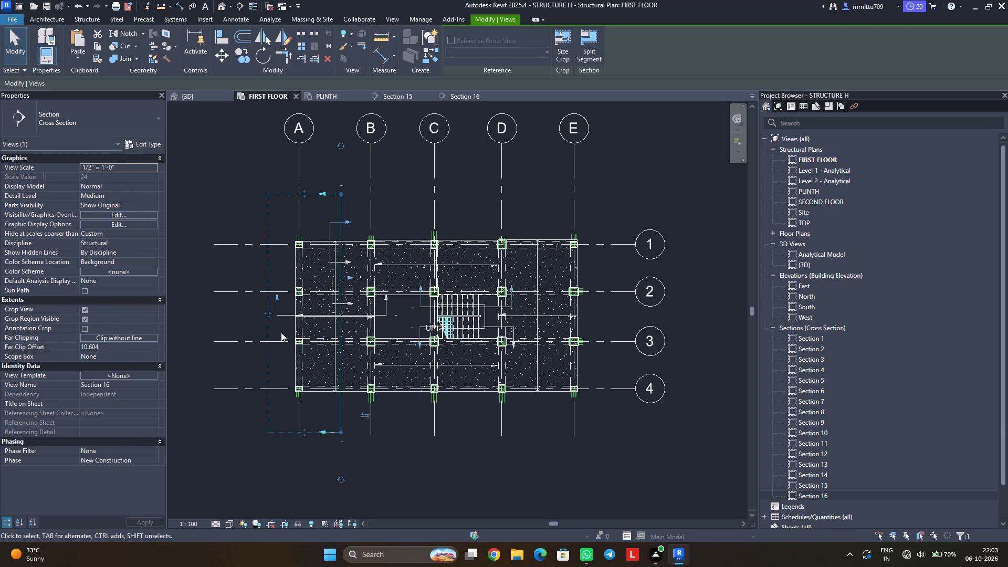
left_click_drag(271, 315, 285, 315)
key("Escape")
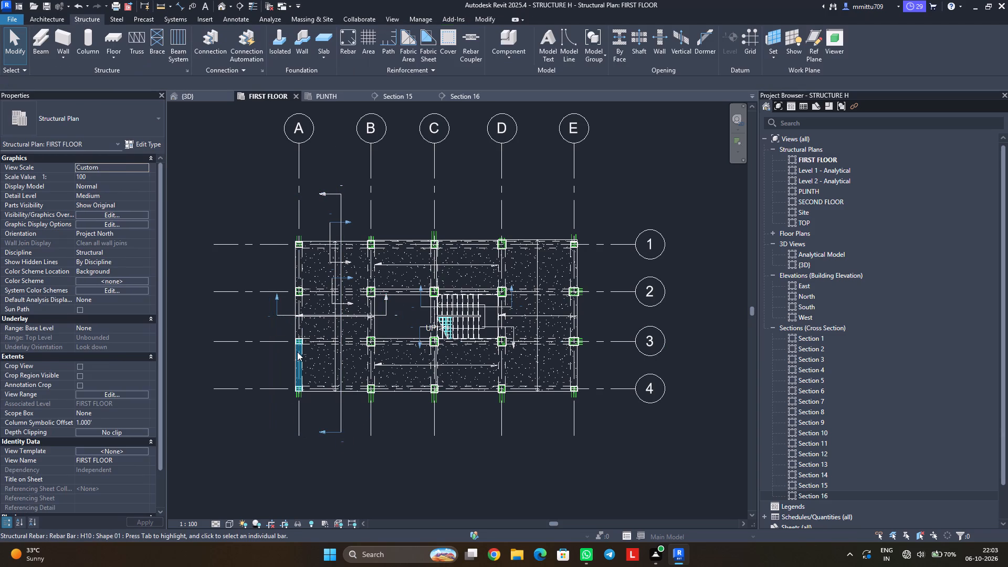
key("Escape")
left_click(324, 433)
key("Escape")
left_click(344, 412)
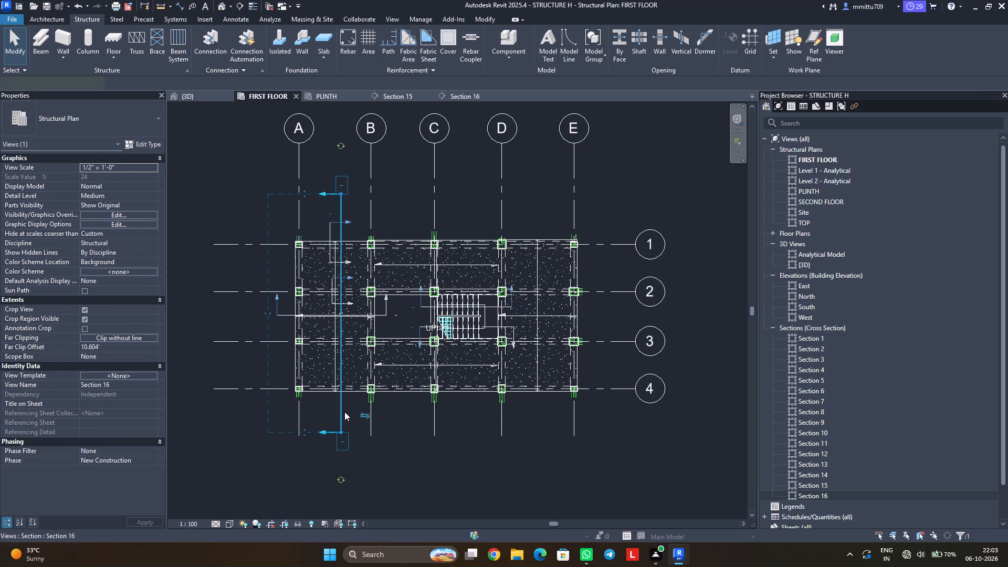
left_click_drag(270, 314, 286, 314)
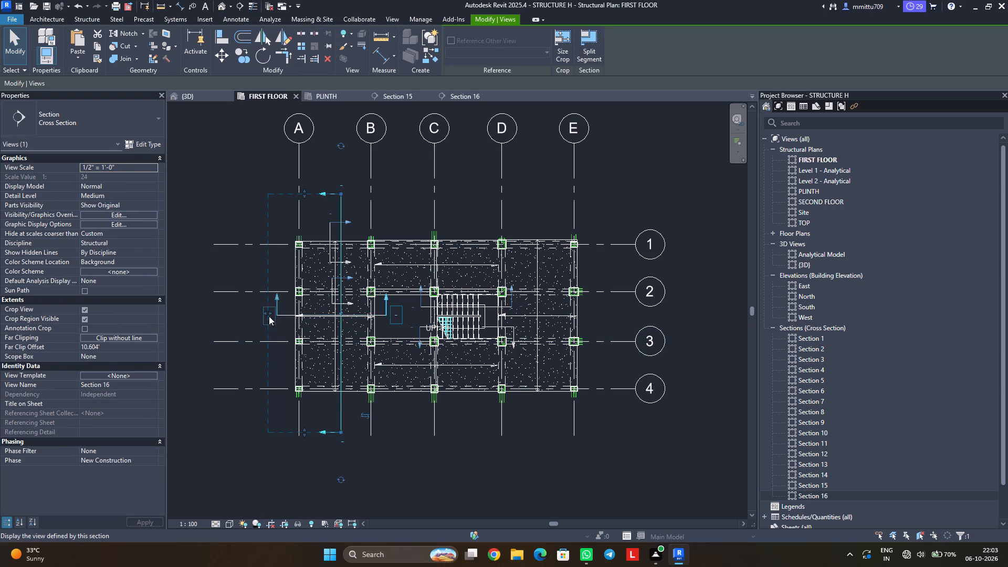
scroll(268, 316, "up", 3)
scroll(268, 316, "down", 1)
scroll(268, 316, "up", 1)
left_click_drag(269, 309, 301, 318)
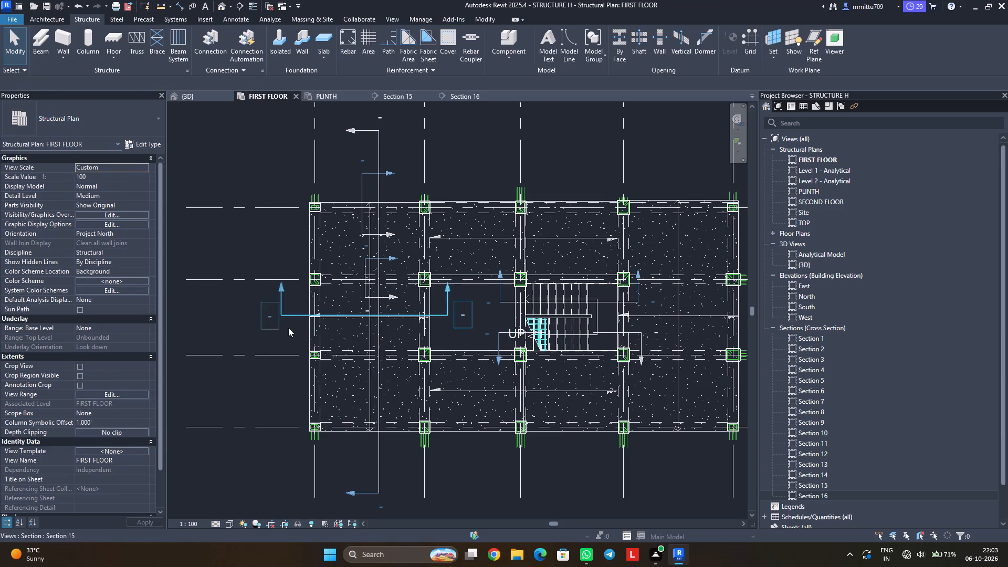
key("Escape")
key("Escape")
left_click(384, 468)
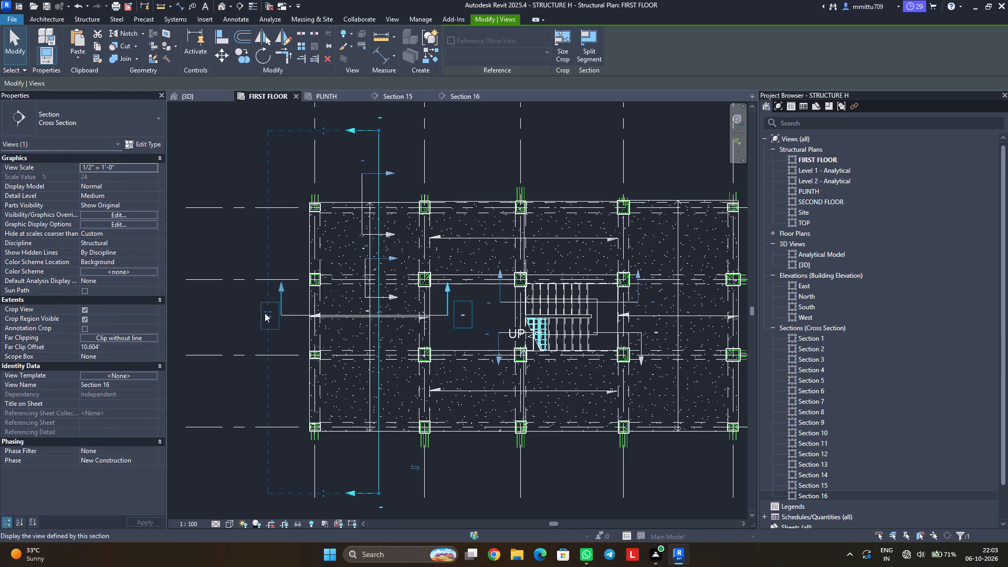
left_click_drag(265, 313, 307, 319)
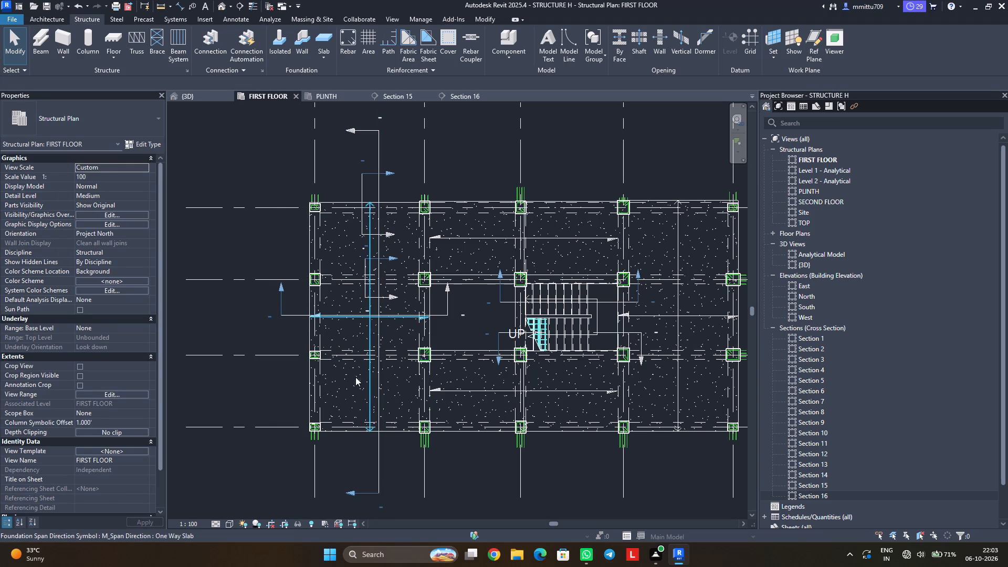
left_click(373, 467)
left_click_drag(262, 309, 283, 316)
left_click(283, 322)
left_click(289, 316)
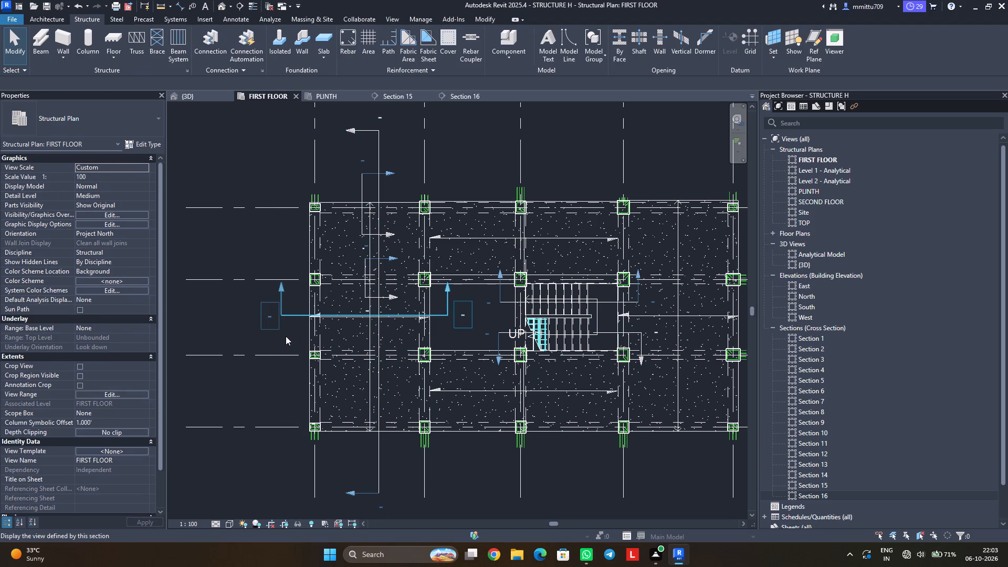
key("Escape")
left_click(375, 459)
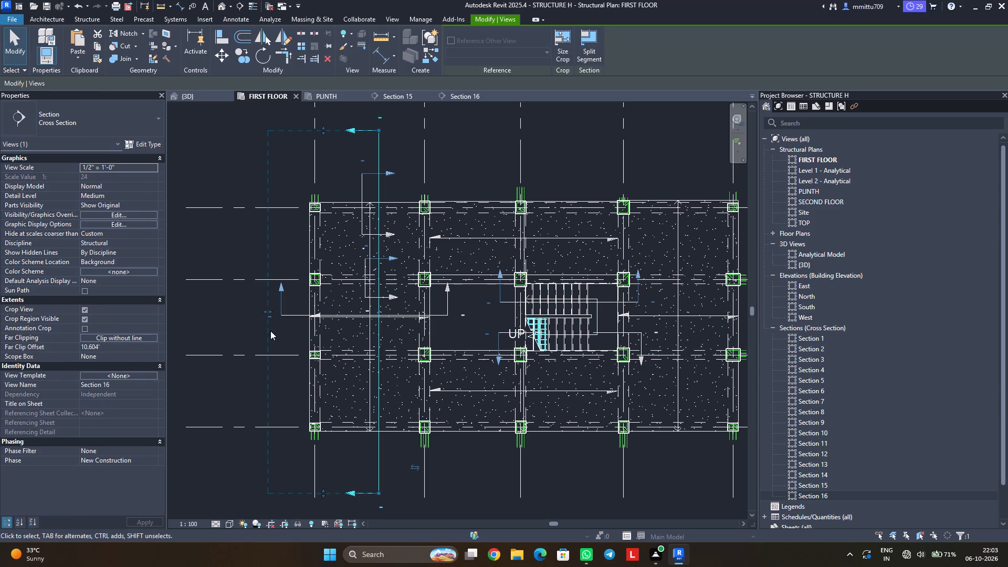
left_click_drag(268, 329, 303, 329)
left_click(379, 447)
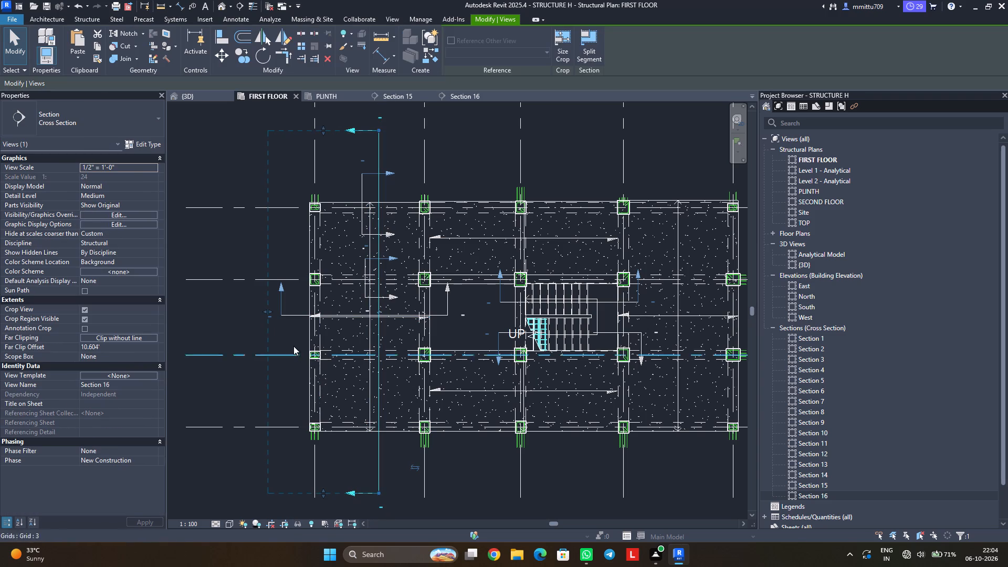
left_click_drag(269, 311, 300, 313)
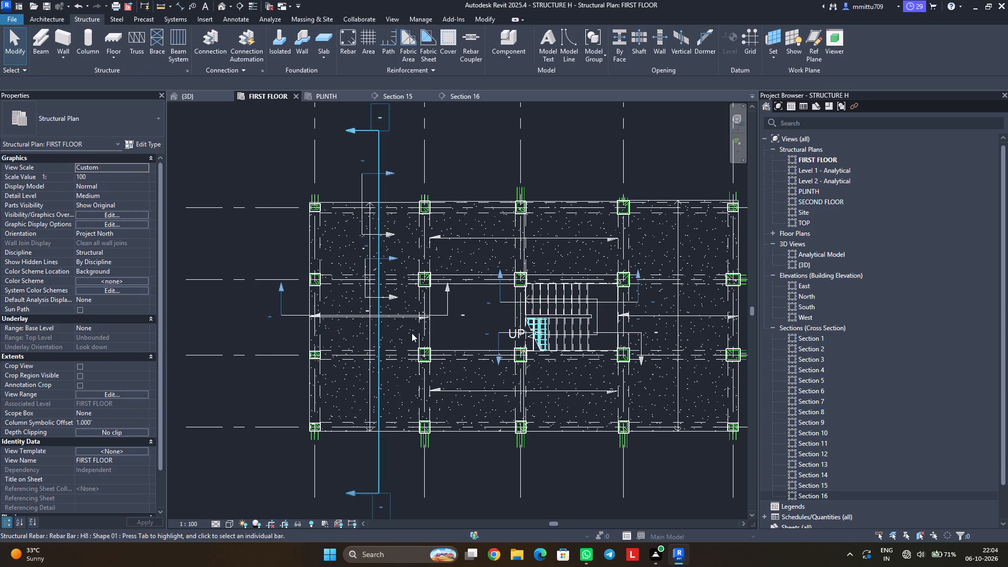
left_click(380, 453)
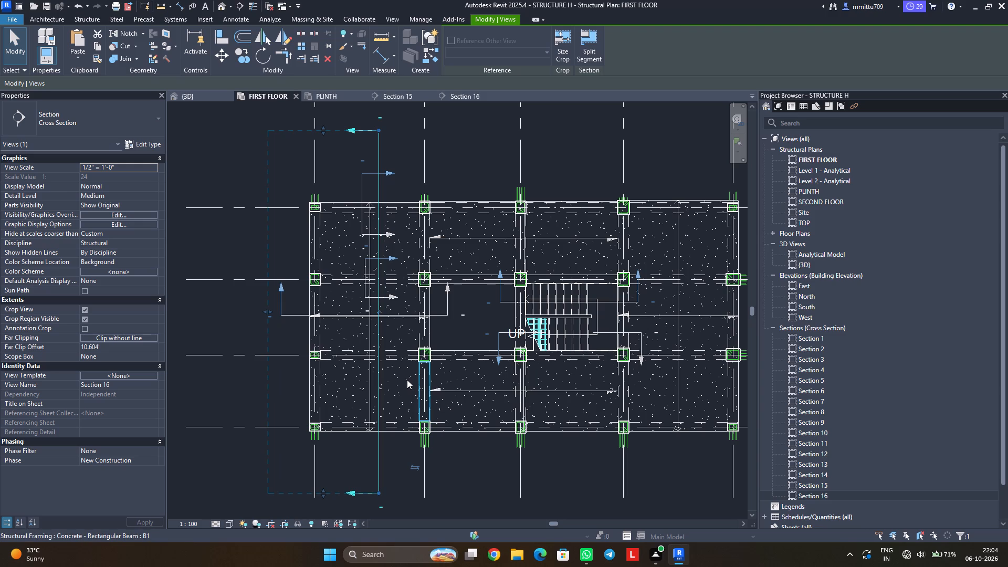
Flip Section 16 to look toward grid B.
scroll(391, 413, "down", 1)
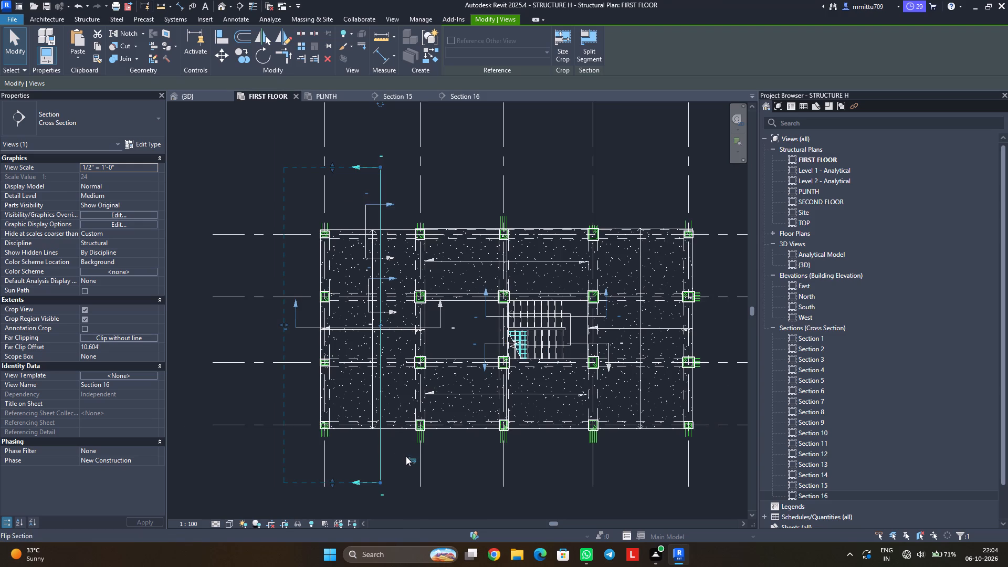
left_click(406, 456)
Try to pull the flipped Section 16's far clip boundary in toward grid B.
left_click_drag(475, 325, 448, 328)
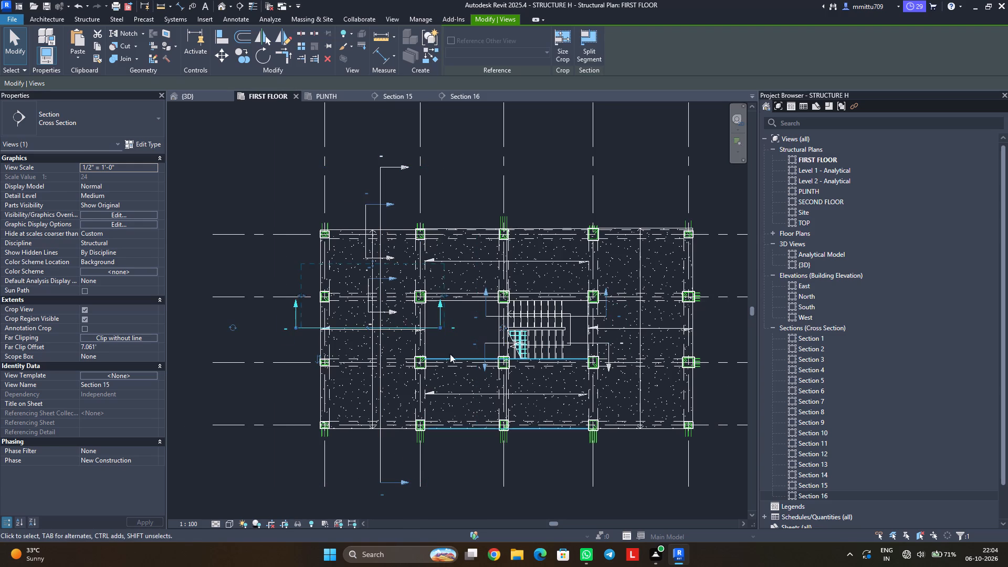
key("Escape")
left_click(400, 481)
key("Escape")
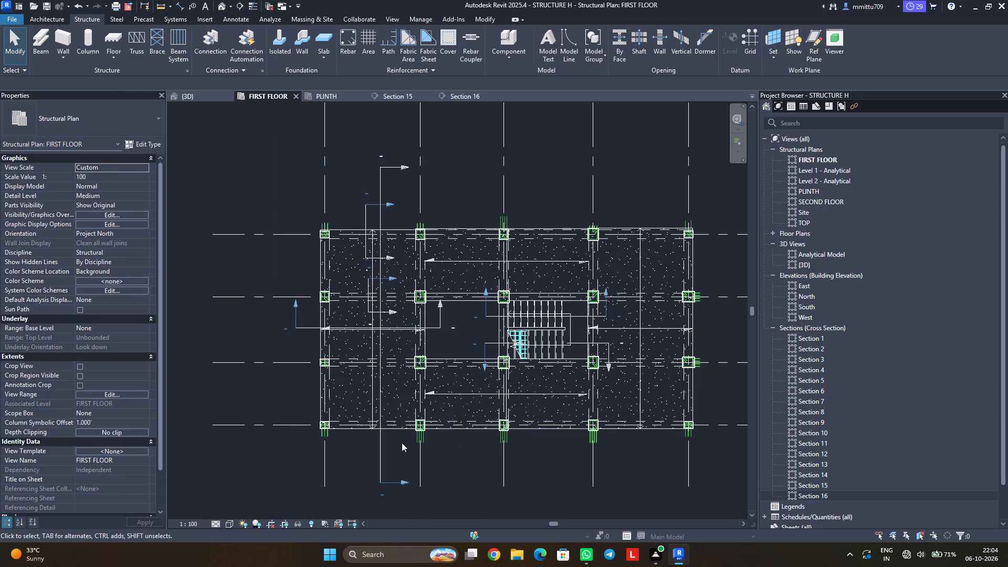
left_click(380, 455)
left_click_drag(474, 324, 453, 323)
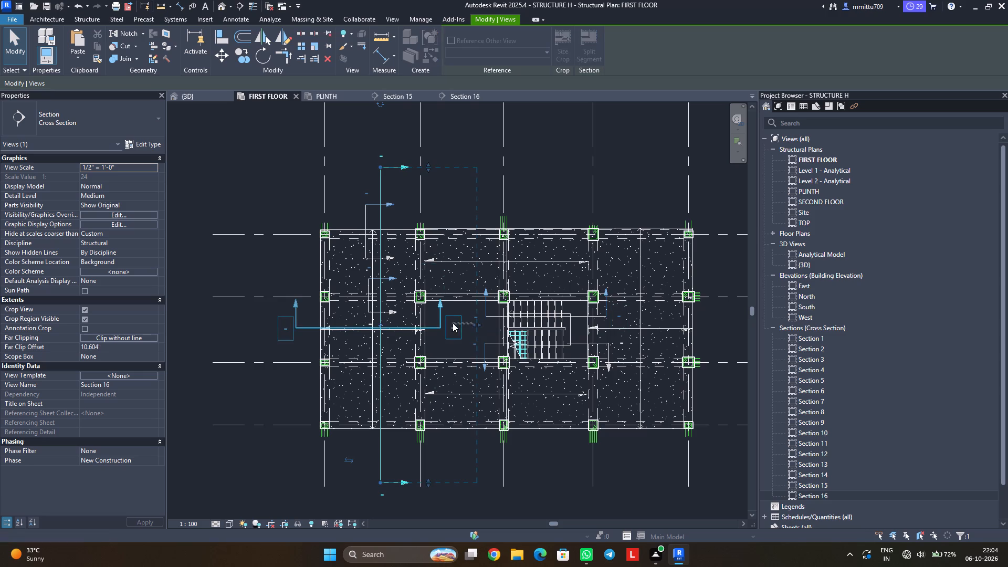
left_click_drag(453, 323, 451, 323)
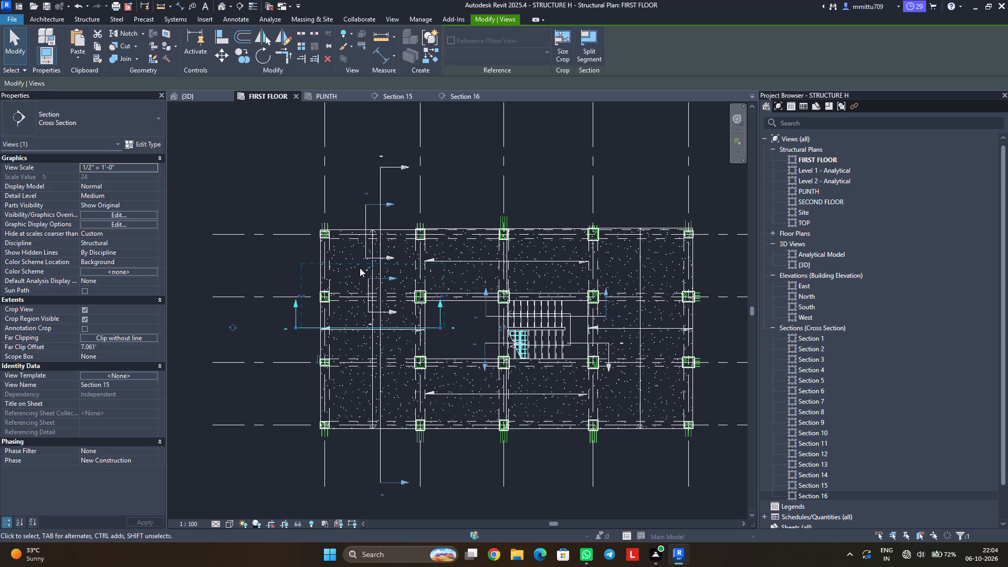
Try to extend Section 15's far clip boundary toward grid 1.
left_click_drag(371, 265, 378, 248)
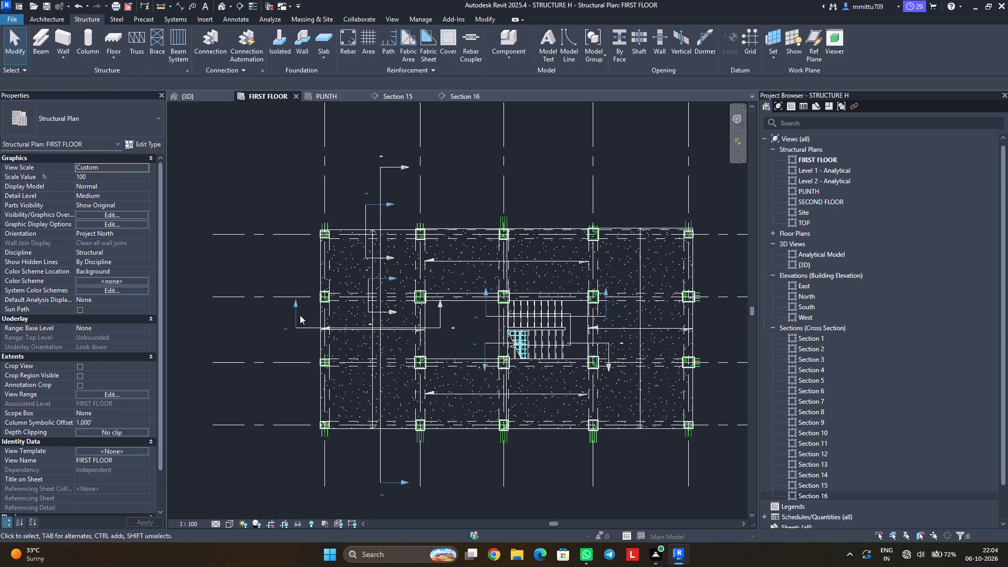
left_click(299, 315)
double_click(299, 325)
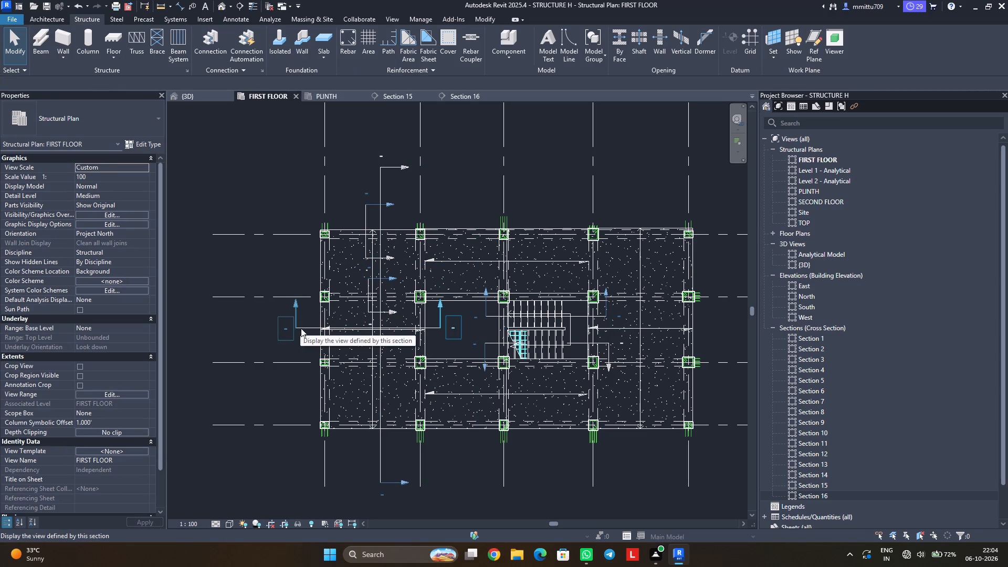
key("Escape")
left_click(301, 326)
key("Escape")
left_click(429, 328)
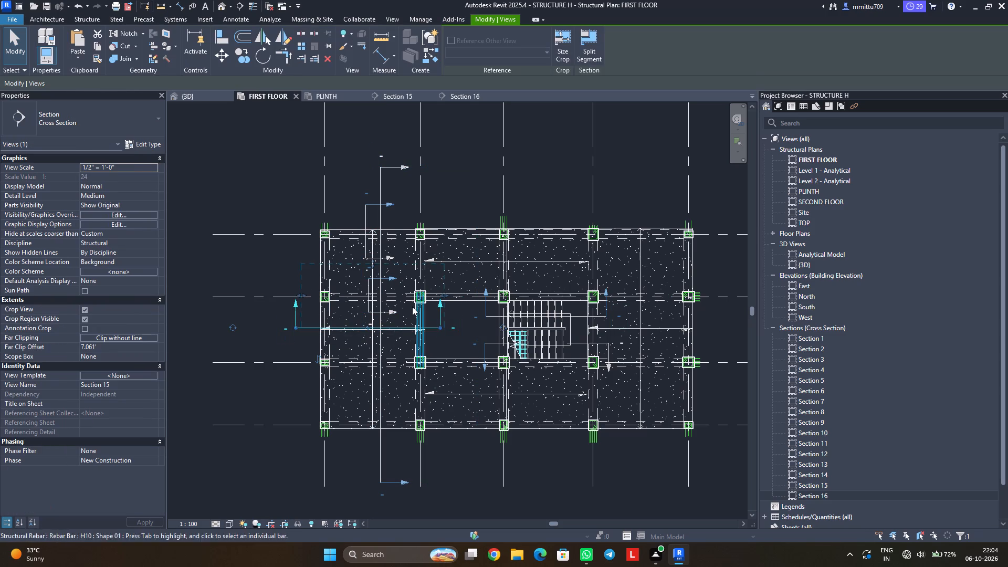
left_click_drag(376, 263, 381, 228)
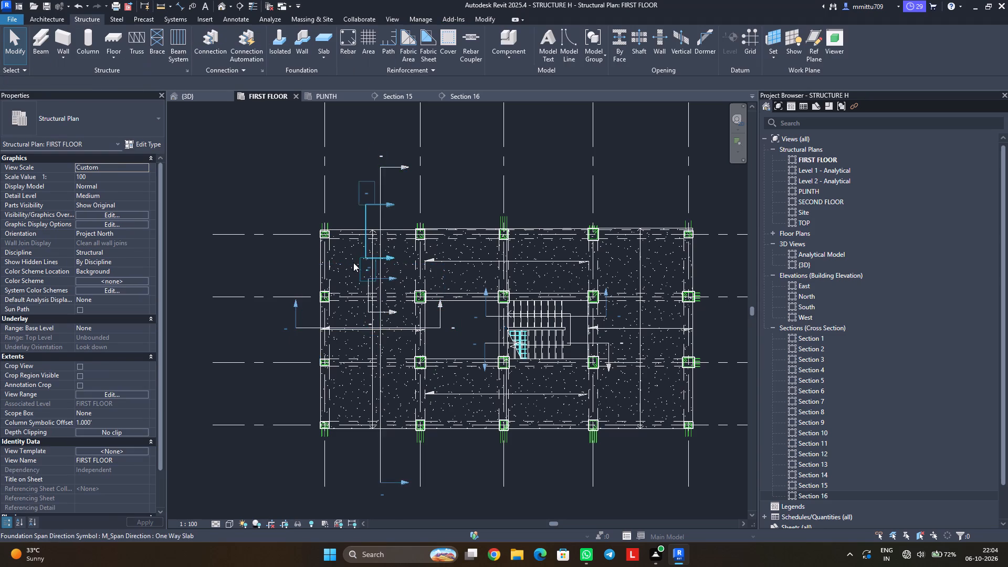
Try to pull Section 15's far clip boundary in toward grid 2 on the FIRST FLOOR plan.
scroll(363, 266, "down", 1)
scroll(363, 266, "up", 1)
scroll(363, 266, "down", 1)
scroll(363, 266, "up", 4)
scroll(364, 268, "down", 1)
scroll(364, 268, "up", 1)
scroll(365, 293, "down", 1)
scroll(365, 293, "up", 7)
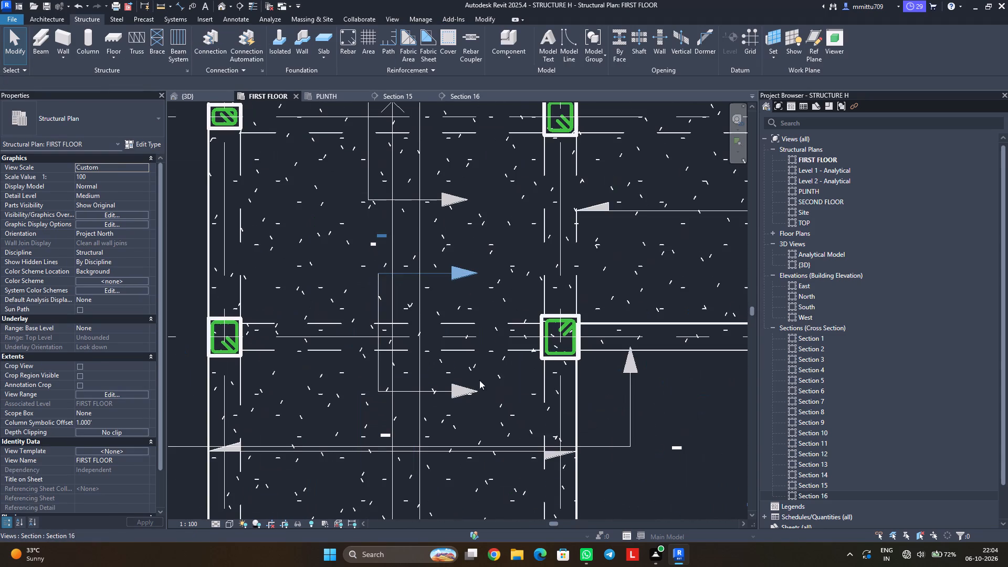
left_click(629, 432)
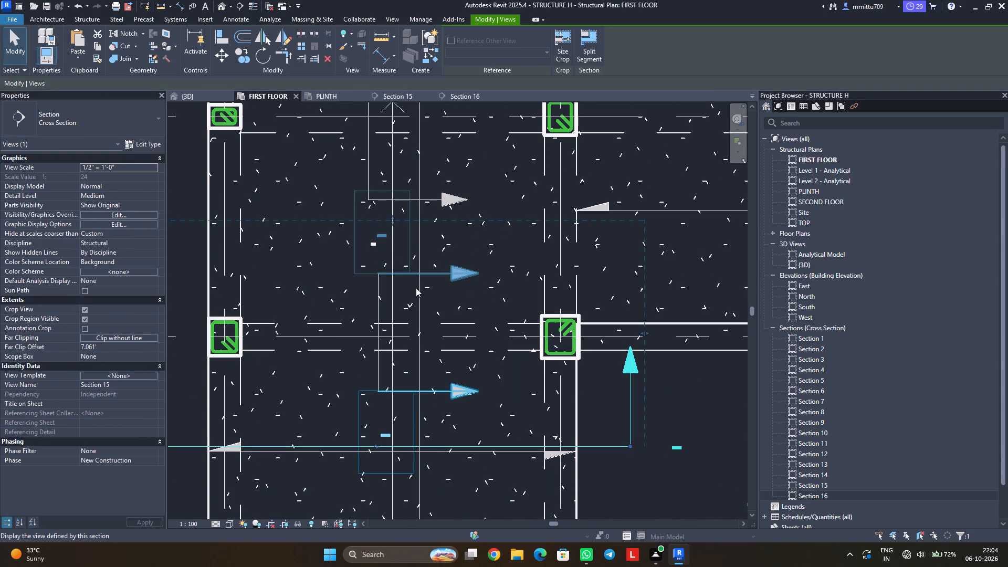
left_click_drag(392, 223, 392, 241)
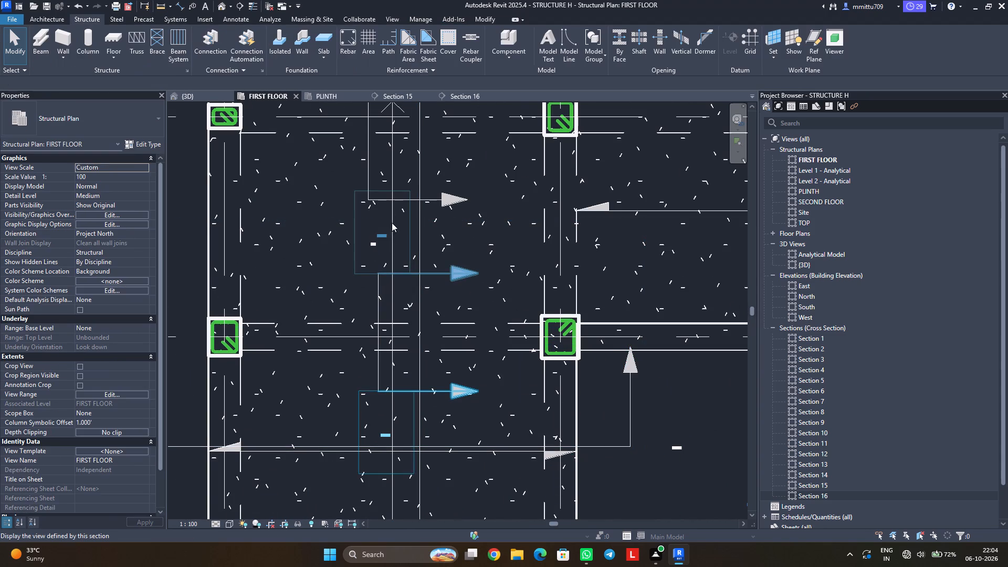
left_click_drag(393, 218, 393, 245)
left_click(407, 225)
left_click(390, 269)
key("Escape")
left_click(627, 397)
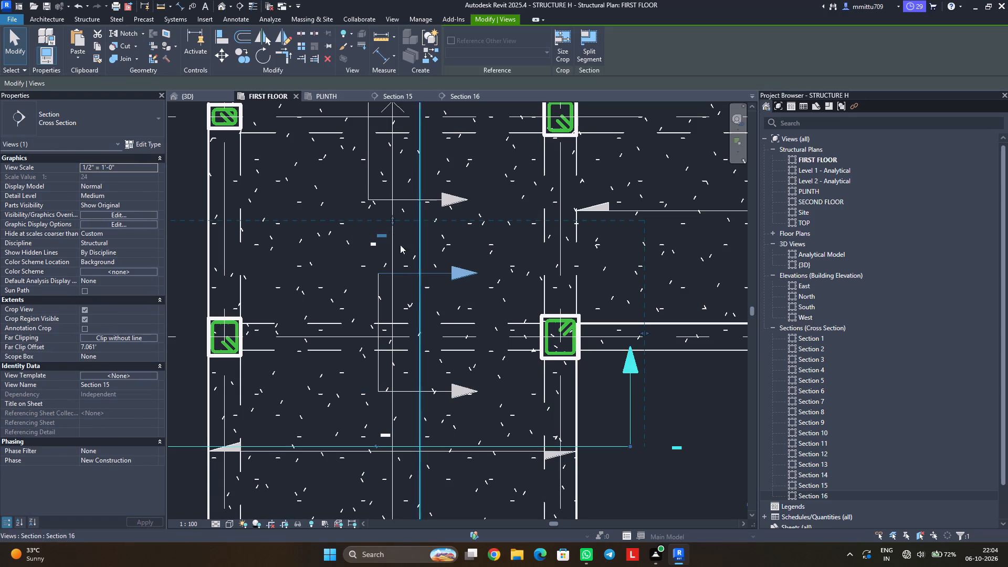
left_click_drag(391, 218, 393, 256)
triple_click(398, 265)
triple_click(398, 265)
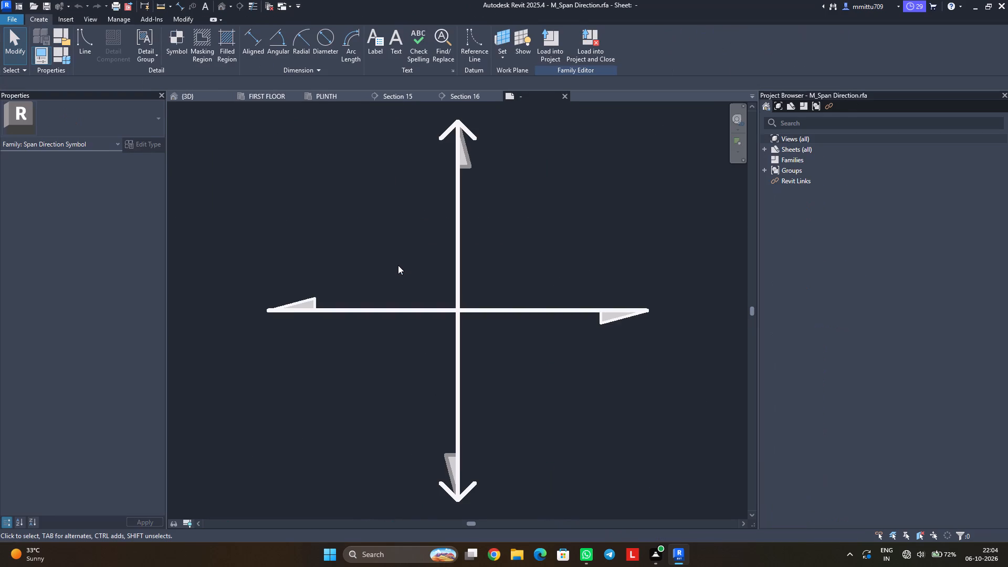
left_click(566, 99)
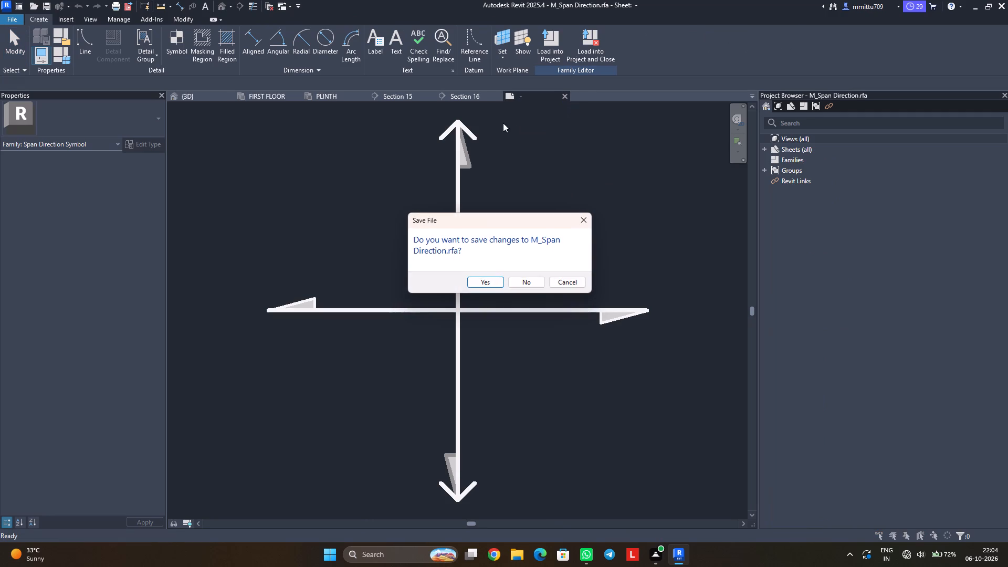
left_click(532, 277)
Pull Section 16's far clip boundary in to about 3.14 feet, just short of grid B.
scroll(495, 332, "down", 4)
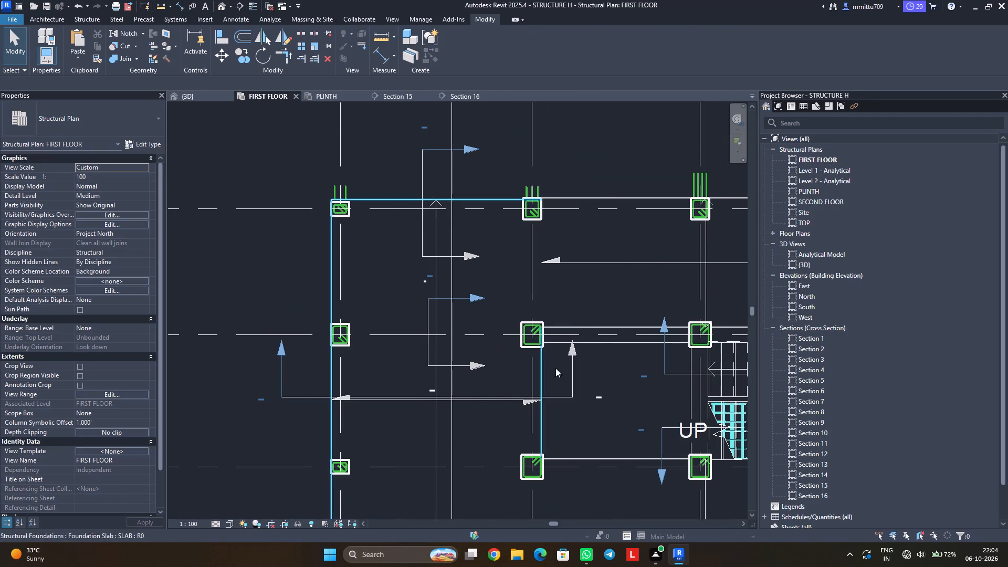
scroll(562, 424, "down", 2)
scroll(562, 424, "up", 1)
scroll(562, 424, "down", 2)
middle_click_drag(562, 424, 562, 307)
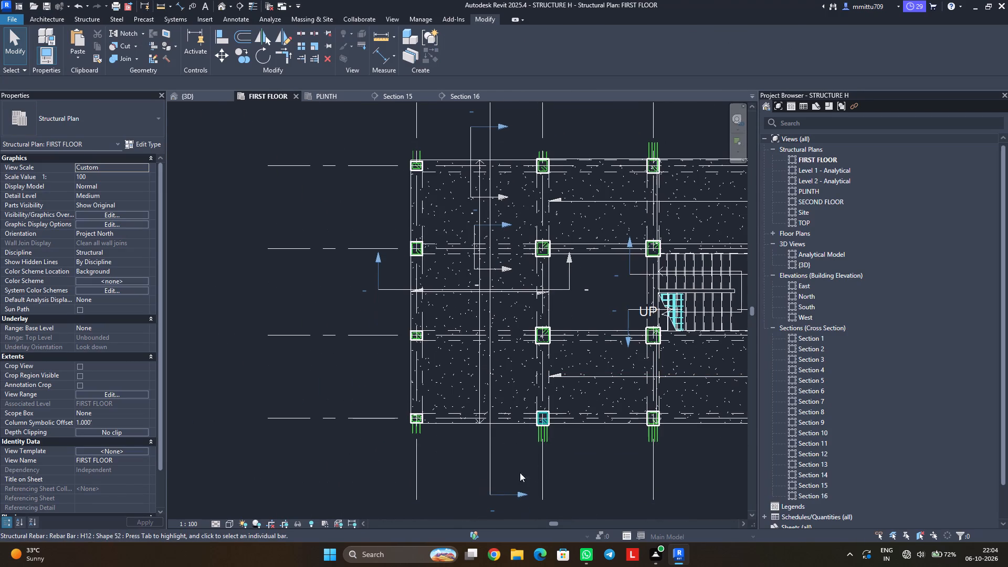
left_click(489, 468)
left_click(616, 281)
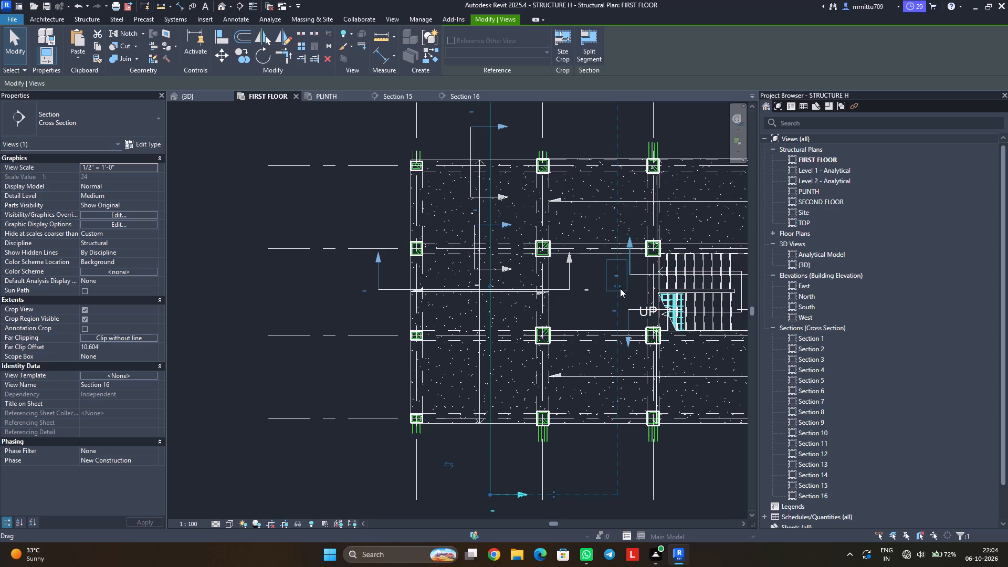
left_click(620, 288)
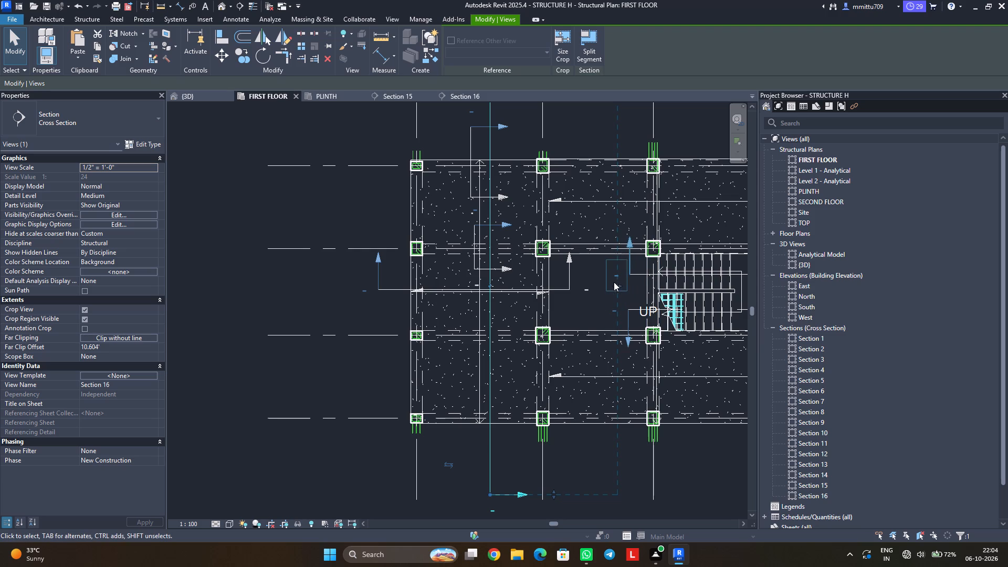
left_click_drag(618, 289, 529, 290)
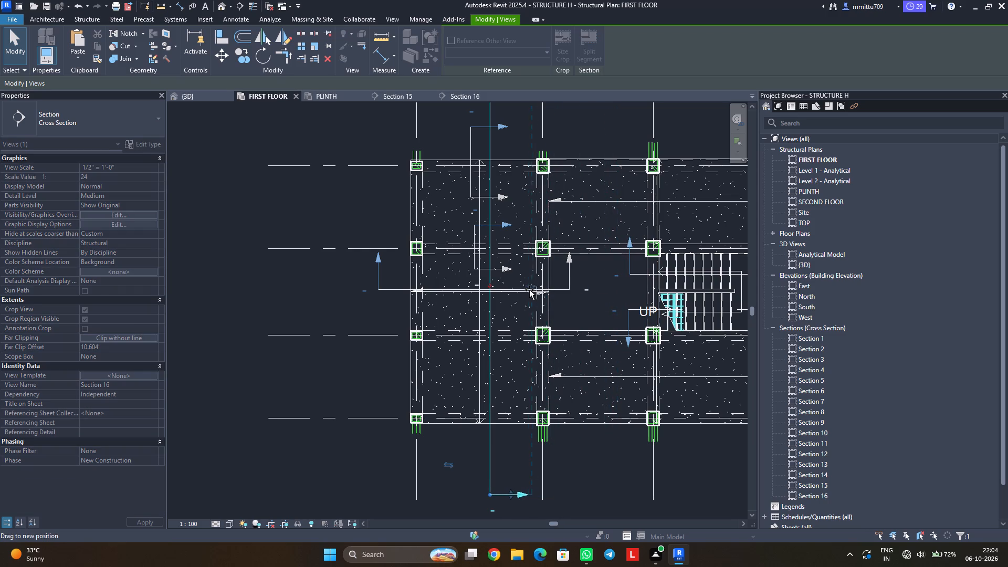
left_click_drag(529, 290, 528, 290)
left_click(588, 448)
Check the Section 15 view and return to the FIRST FLOOR plan.
double_click(815, 481)
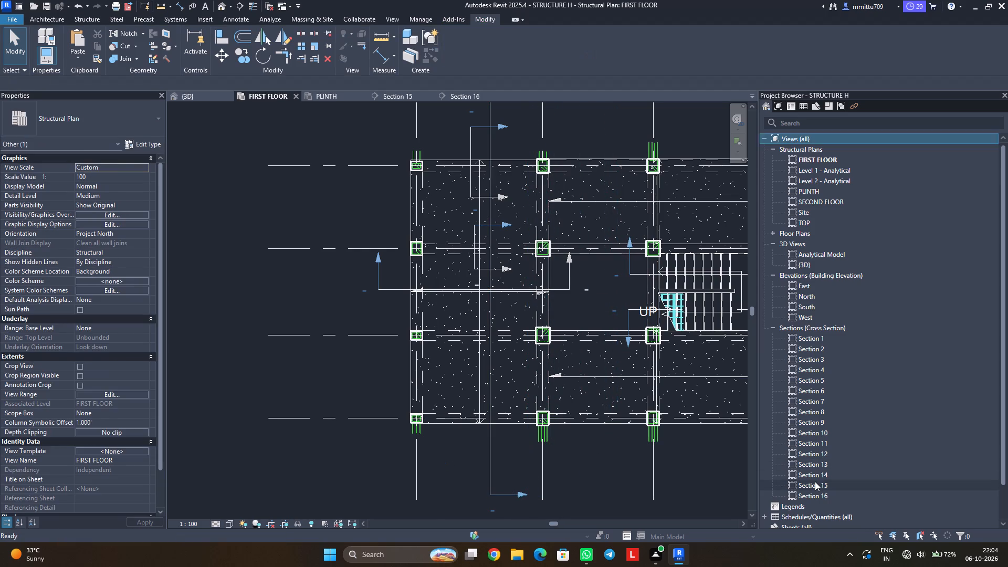
double_click(826, 493)
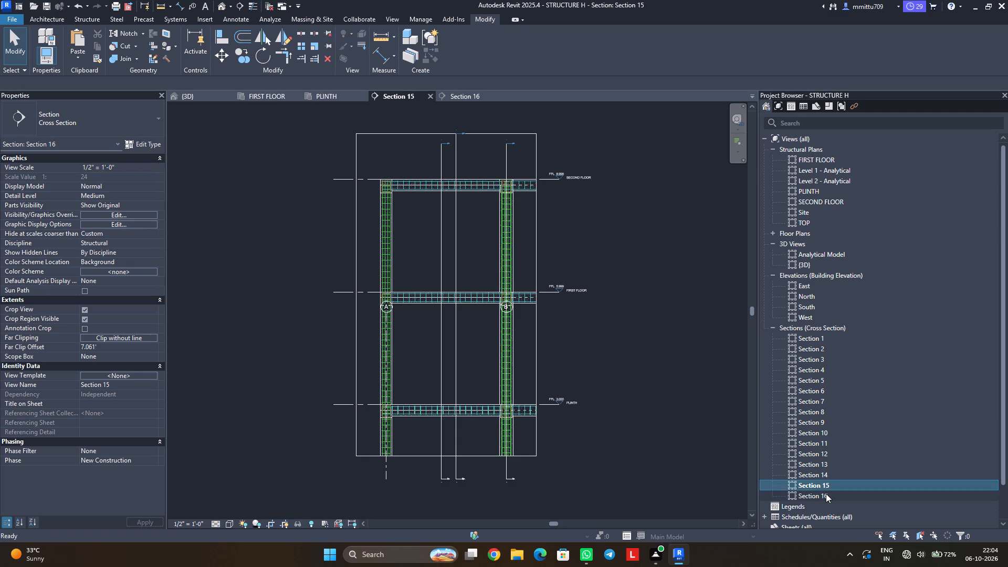
double_click(816, 486)
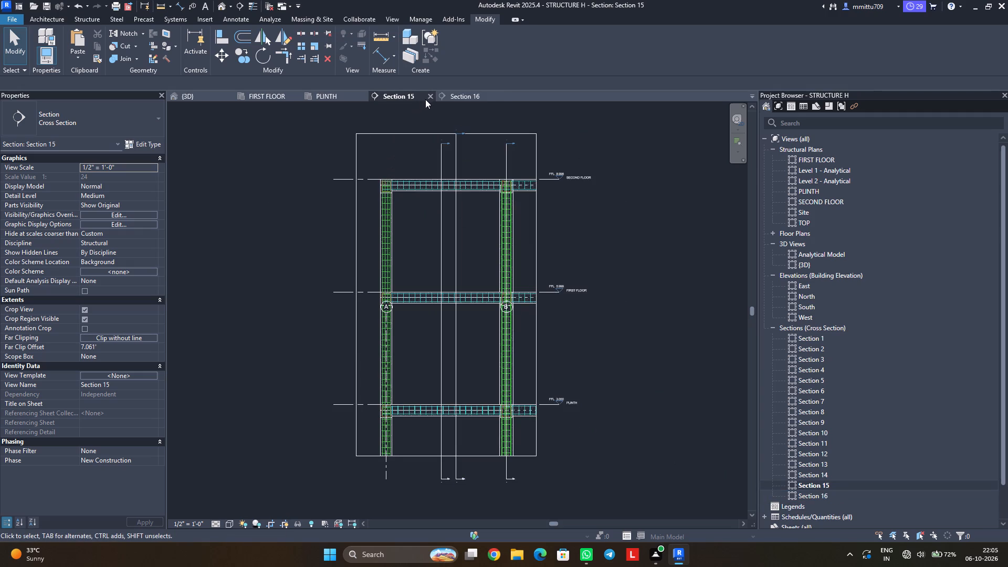
left_click(283, 98)
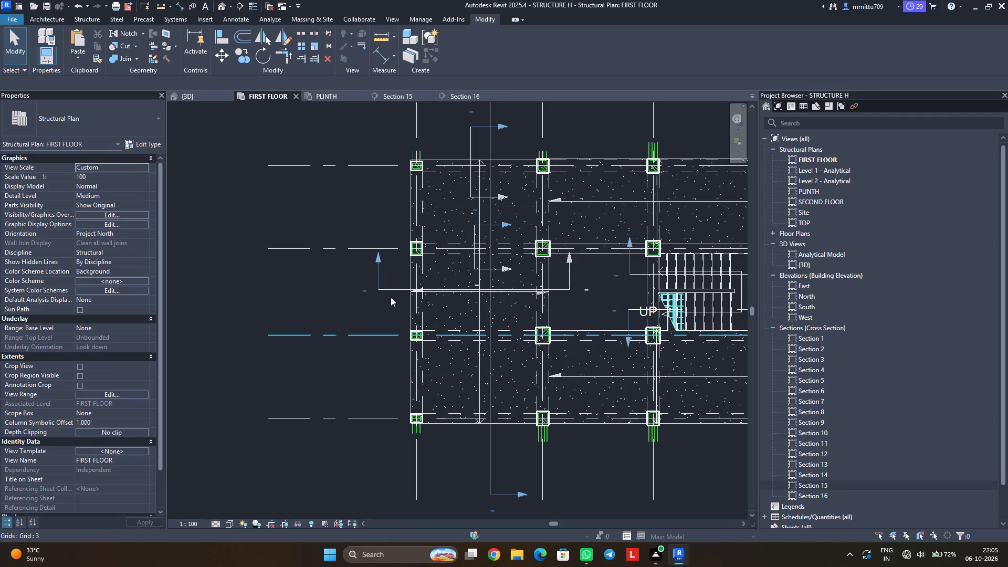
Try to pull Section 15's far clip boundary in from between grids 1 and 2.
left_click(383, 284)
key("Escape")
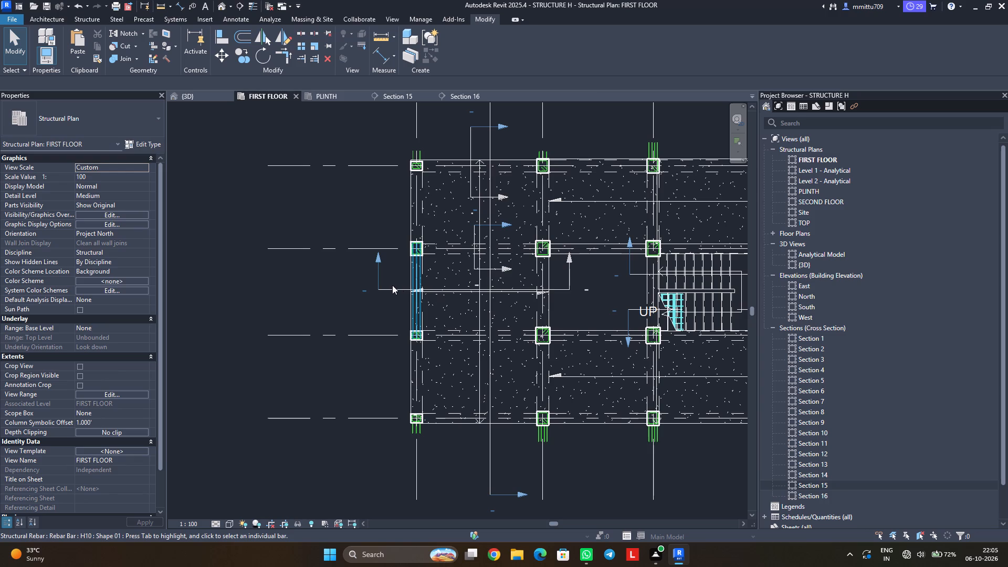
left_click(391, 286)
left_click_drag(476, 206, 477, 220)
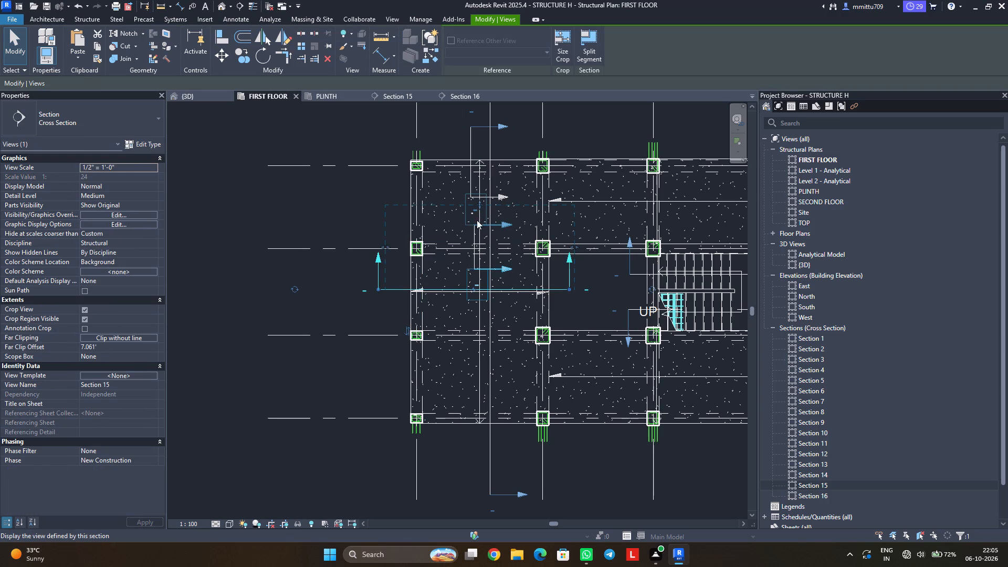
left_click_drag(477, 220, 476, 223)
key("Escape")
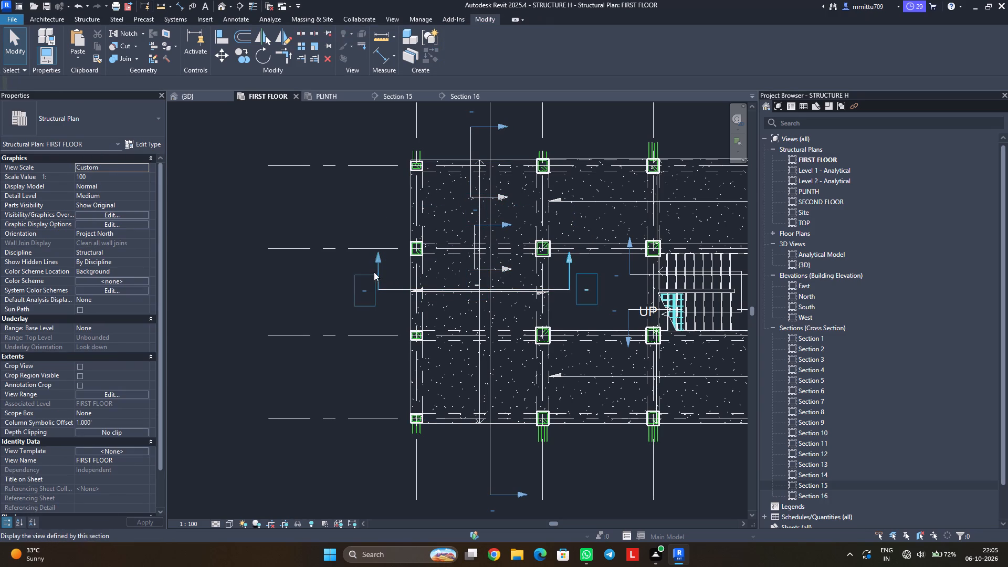
Pull Section 15's far clip boundary in to about 2.26 feet, just short of grid 2.
left_click(374, 272)
left_click(569, 272)
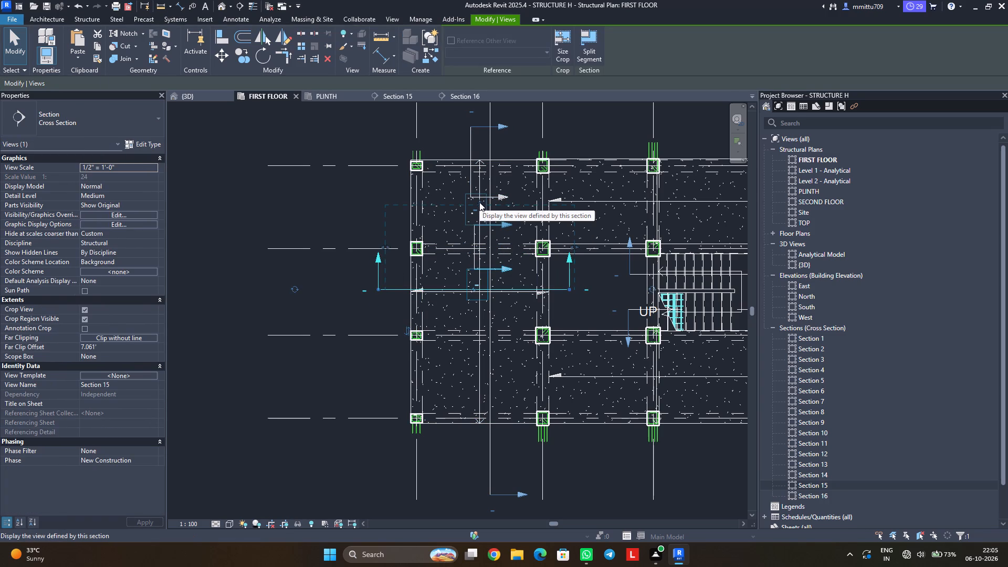
scroll(481, 210, "up", 1)
scroll(481, 210, "down", 1)
scroll(481, 210, "up", 1)
scroll(481, 210, "down", 1)
scroll(481, 210, "up", 1)
scroll(481, 208, "down", 1)
scroll(481, 203, "up", 1)
scroll(481, 203, "down", 1)
scroll(481, 203, "up", 1)
scroll(481, 203, "down", 1)
scroll(481, 203, "up", 9)
scroll(481, 203, "down", 2)
scroll(481, 203, "up", 1)
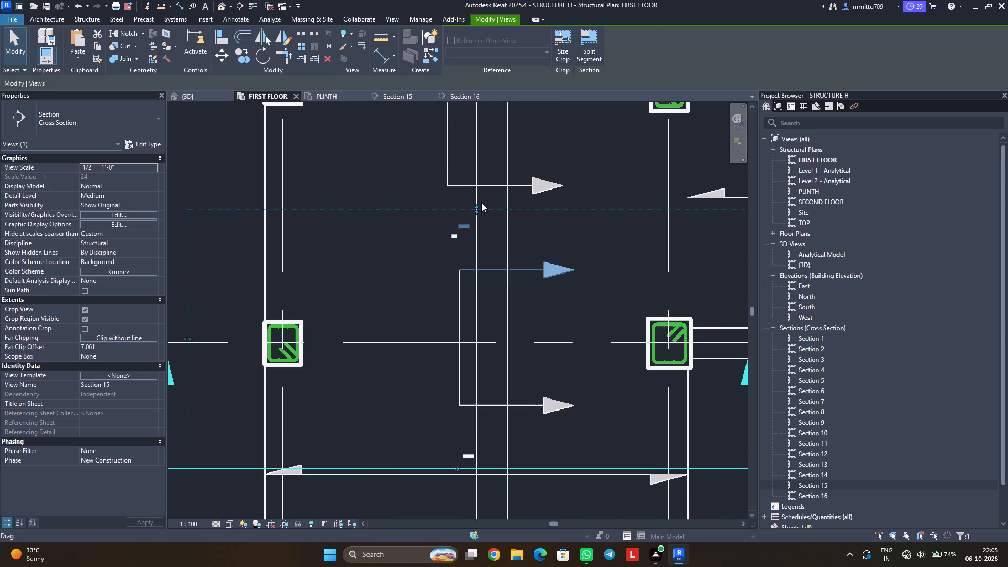
left_click_drag(476, 208, 476, 226)
left_click_drag(478, 209, 477, 228)
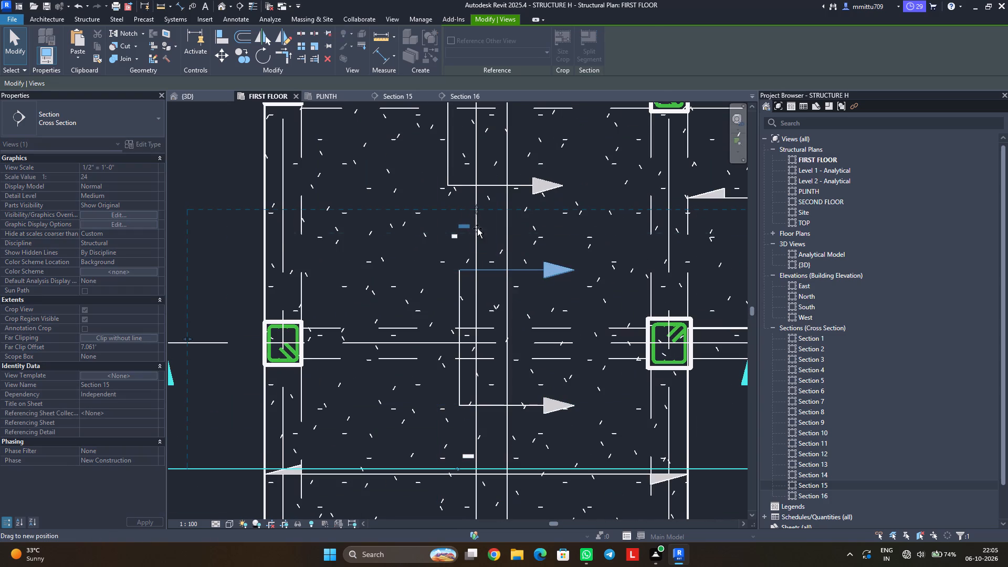
left_click_drag(477, 228, 485, 386)
scroll(486, 386, "down", 5)
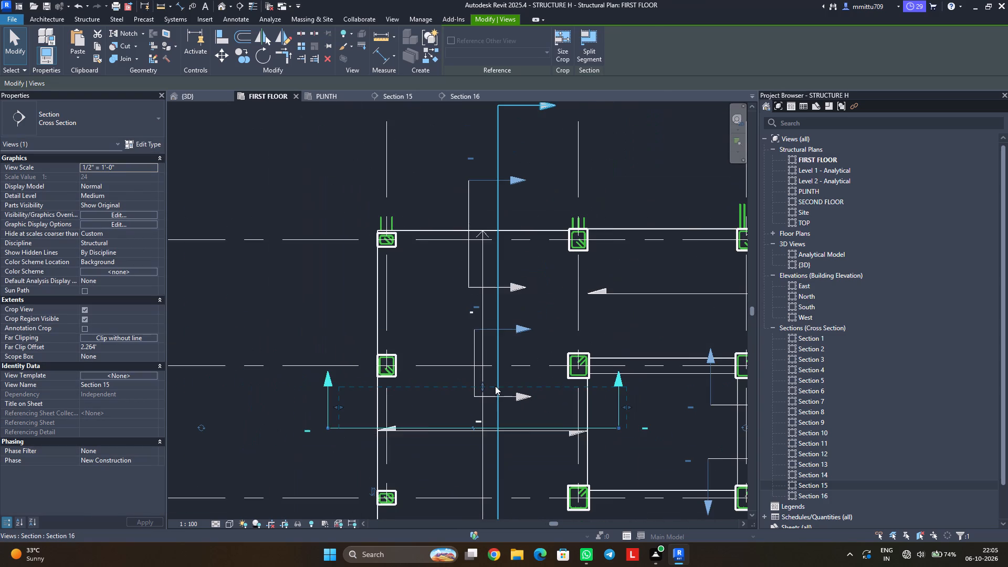
key("Escape")
key("Escape")
Open the Section 15 view and examine the slabs and beams at the plinth, first floor and second floor levels.
double_click(815, 485)
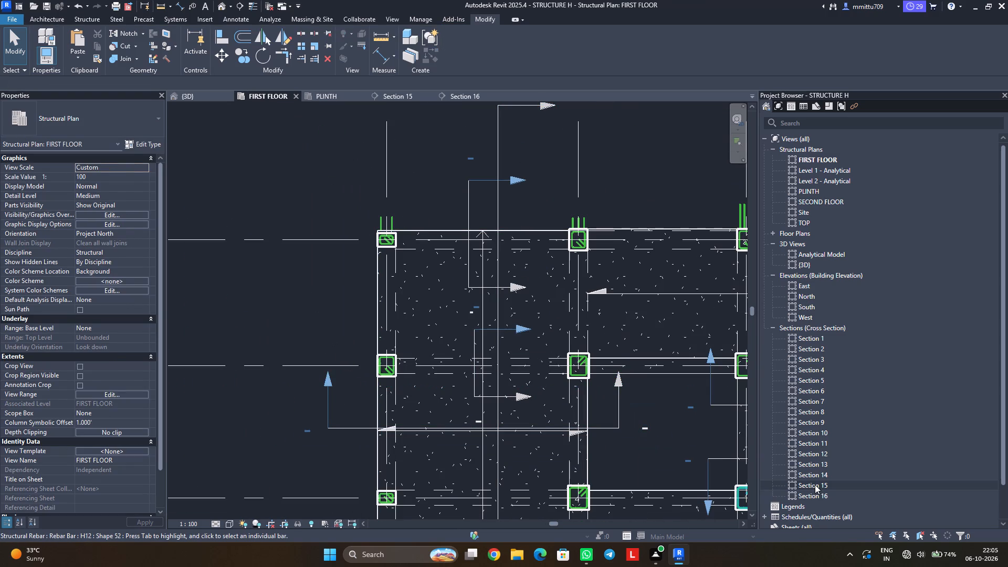
scroll(446, 402, "up", 3)
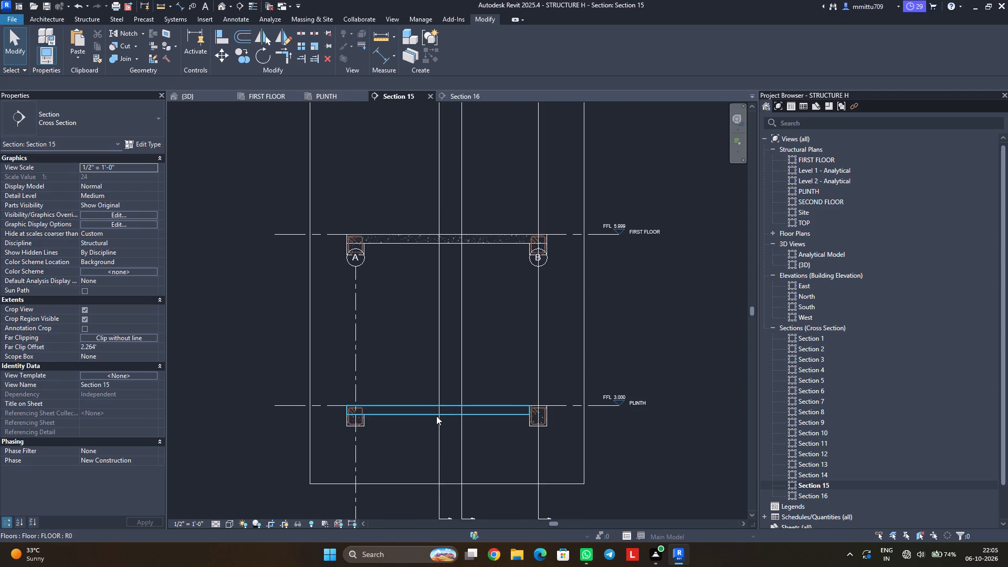
middle_click_drag(436, 416, 452, 445)
scroll(455, 440, "down", 2)
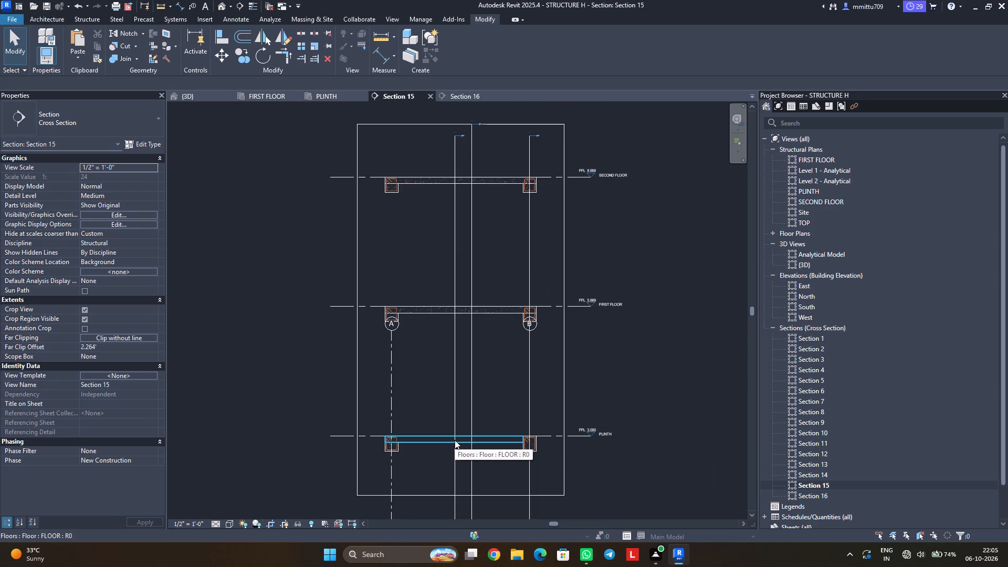
middle_click_drag(446, 434, 453, 444)
middle_click_drag(504, 408, 510, 405)
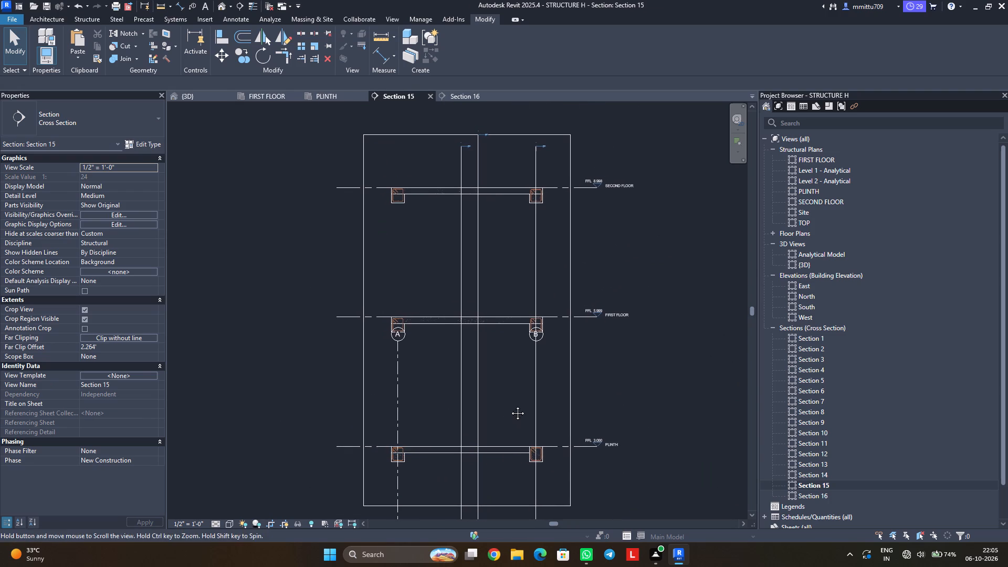
middle_click_drag(510, 405, 518, 404)
Hide the Grids annotation category in the Section 15 view.
type("VG")
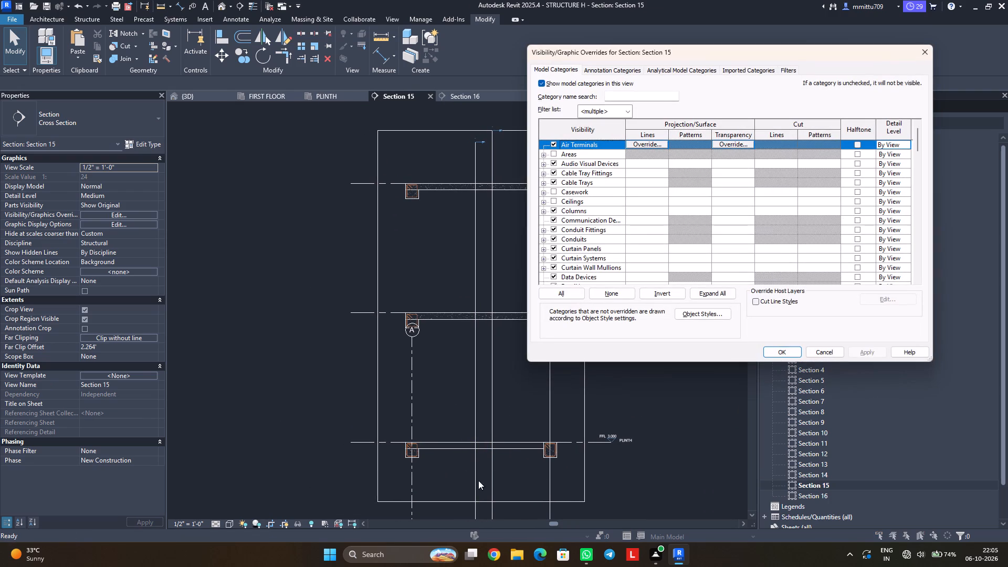
left_click(619, 66)
key("g")
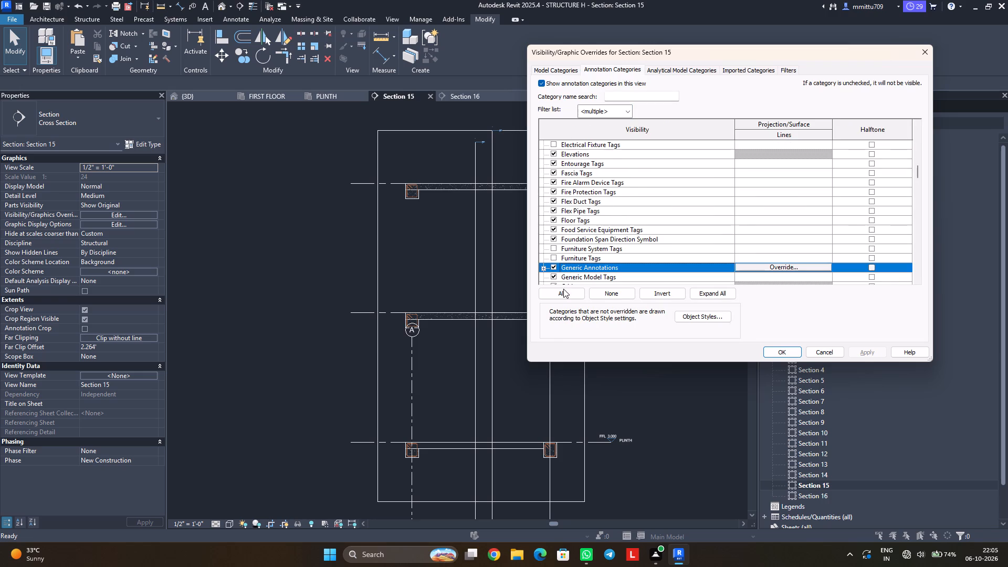
scroll(557, 259, "down", 2)
left_click(555, 268)
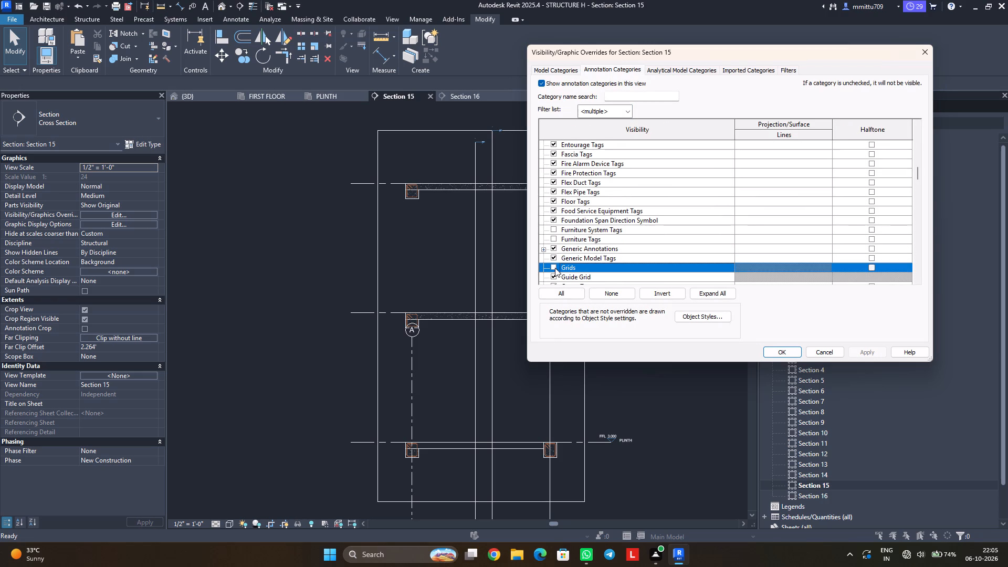
left_click(791, 352)
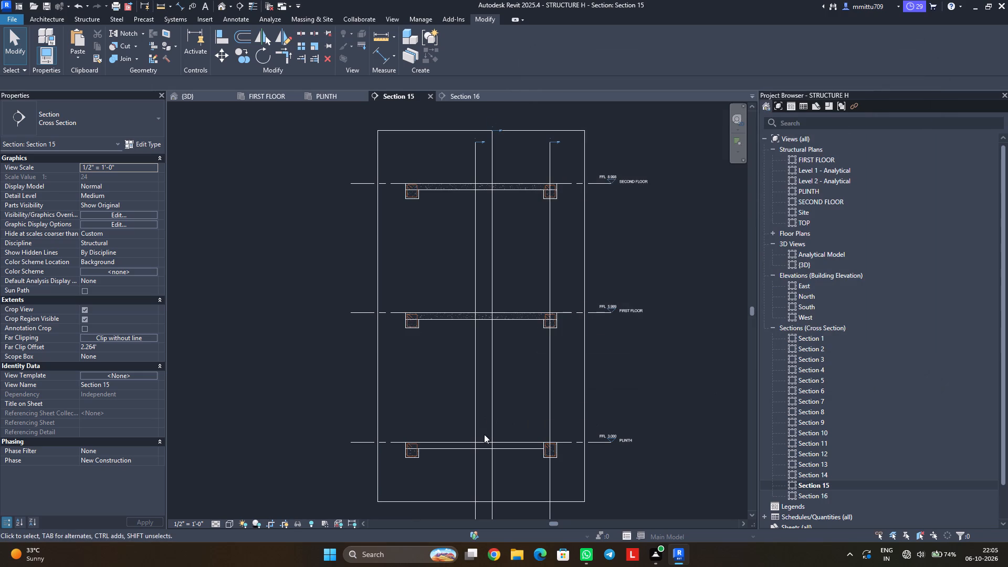
Examine the plinth and first floor slabs and their edge beams in Section 15.
scroll(452, 451, "up", 1)
scroll(452, 451, "down", 1)
middle_click_drag(474, 434, 459, 442)
scroll(464, 447, "up", 4)
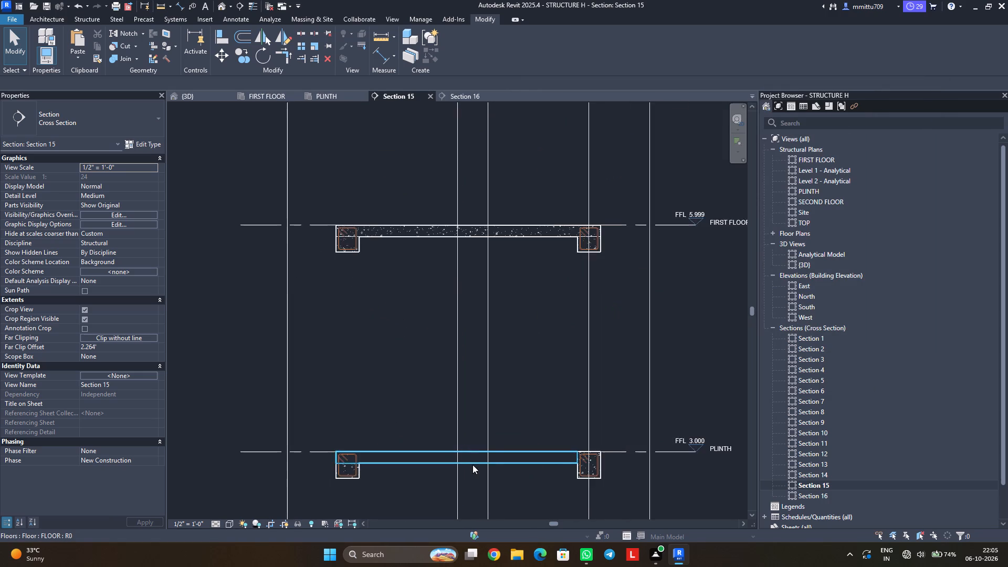
middle_click_drag(471, 463, 464, 442)
scroll(464, 442, "down", 1)
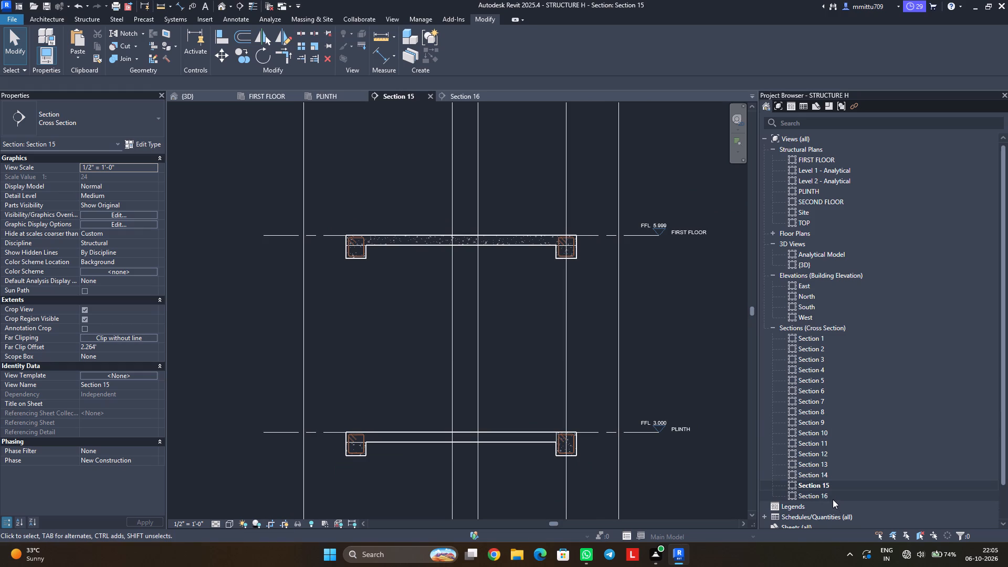
Check the slabs and beams in the Section 16 view and return to the FIRST FLOOR plan.
double_click(831, 498)
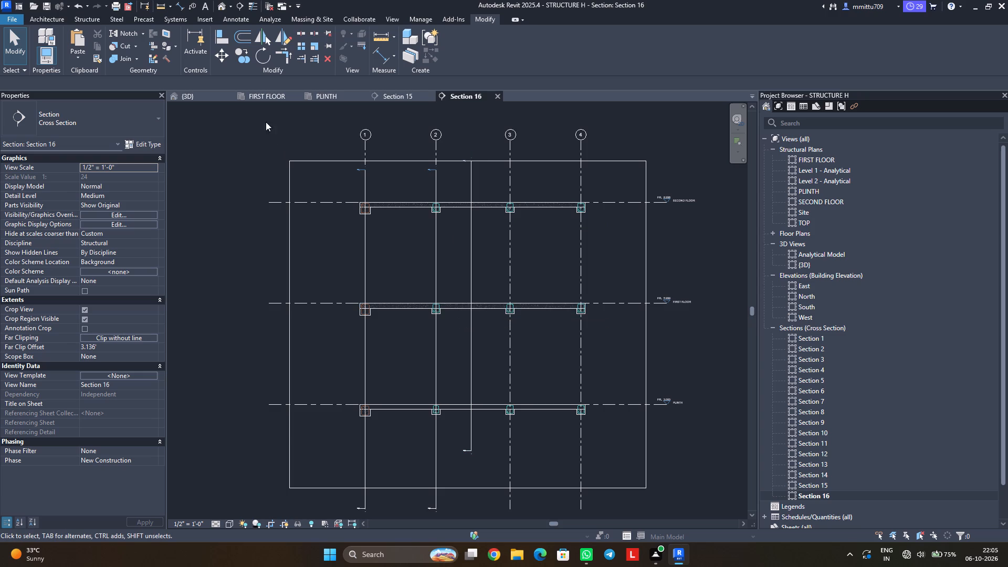
left_click(261, 98)
scroll(301, 321, "down", 3)
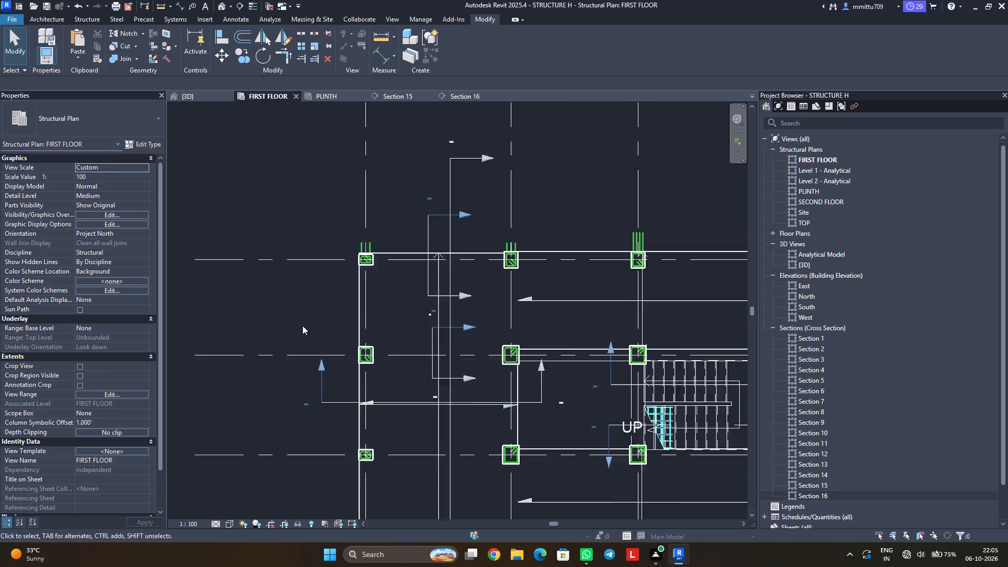
In Section 15, set the plinth slab's rebar cover to SLAB <25 mm>.
scroll(302, 325, "down", 2)
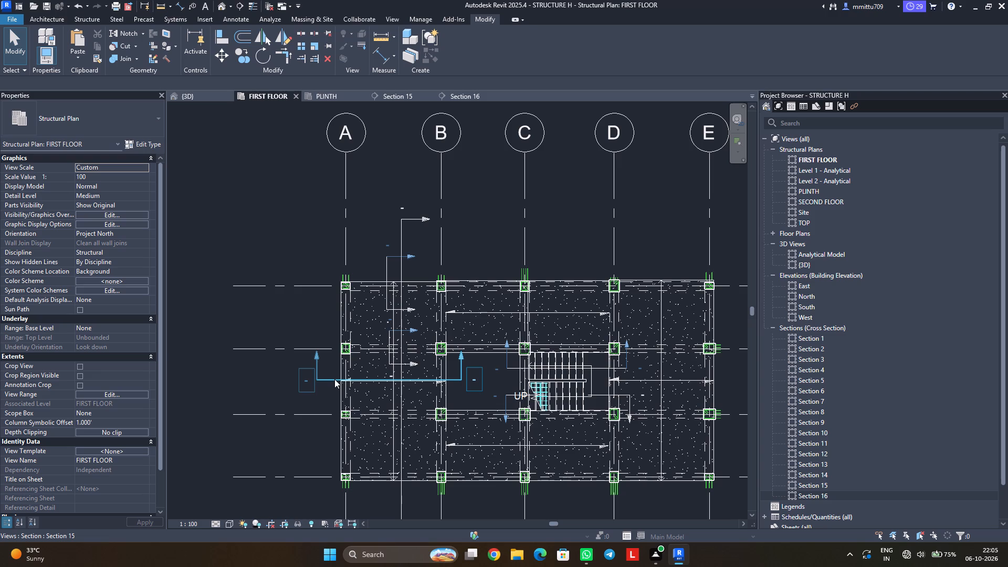
left_click(408, 94)
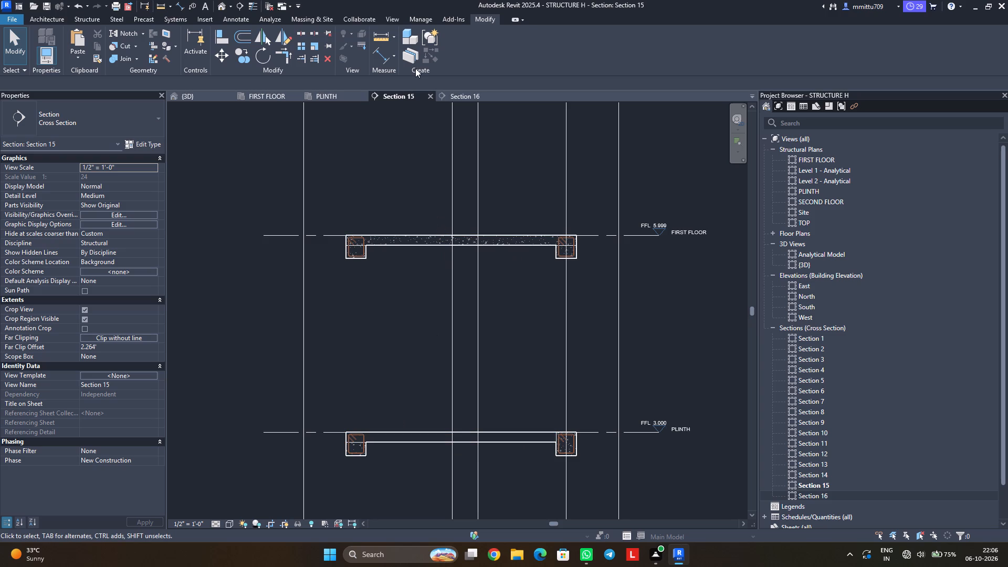
scroll(413, 198, "down", 2)
middle_click_drag(412, 198, 424, 273)
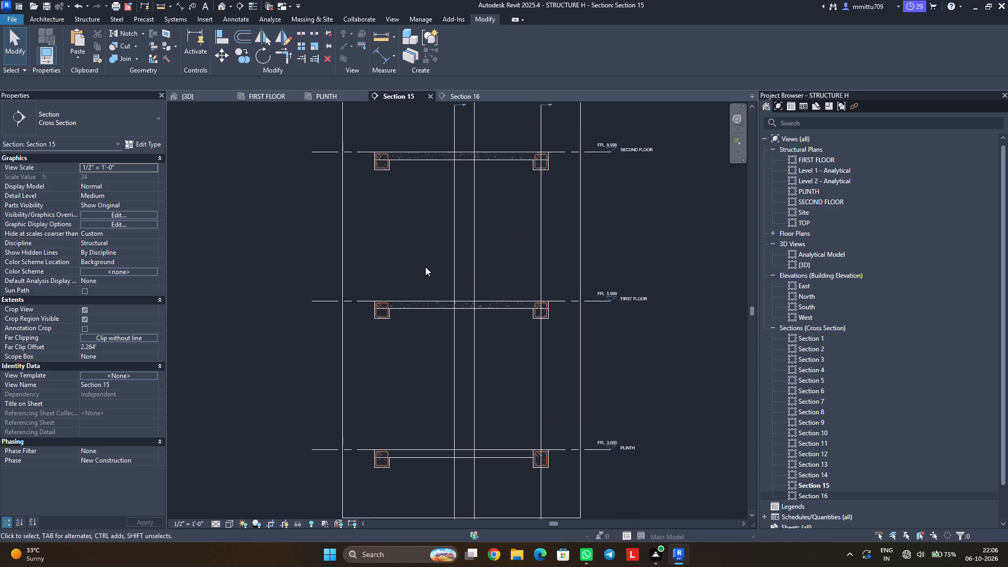
middle_click_drag(411, 187, 413, 202)
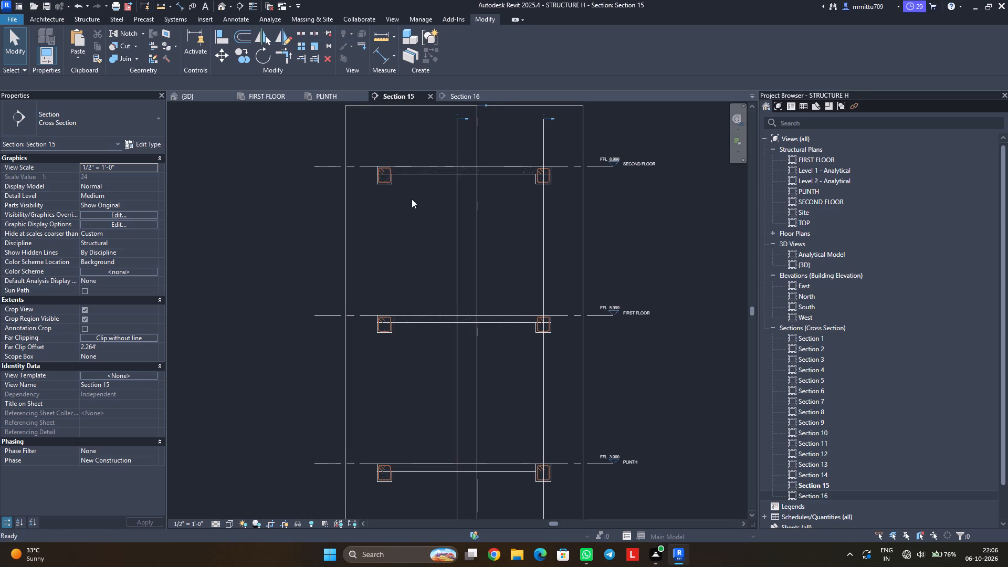
left_click(93, 20)
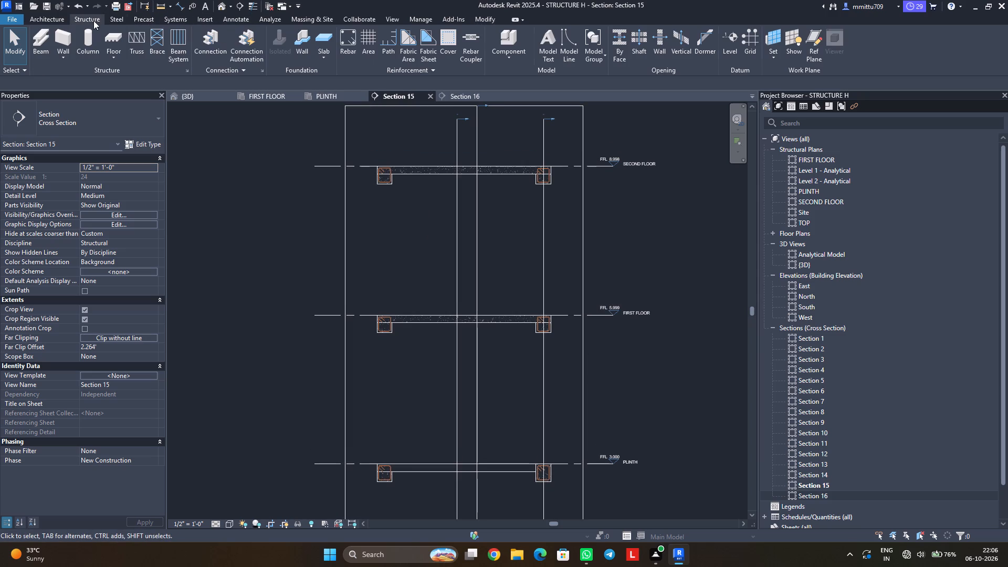
left_click(448, 49)
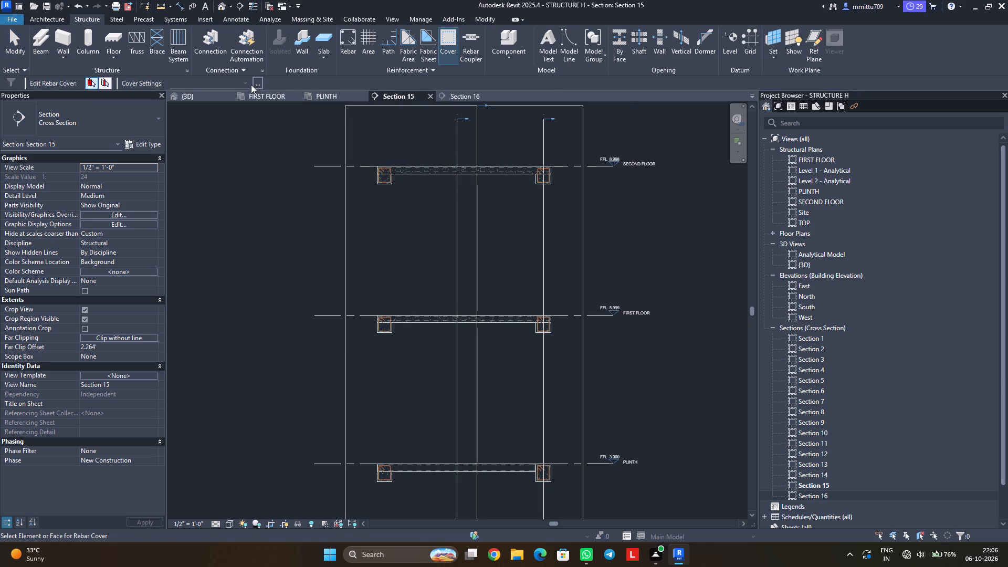
left_click(440, 461)
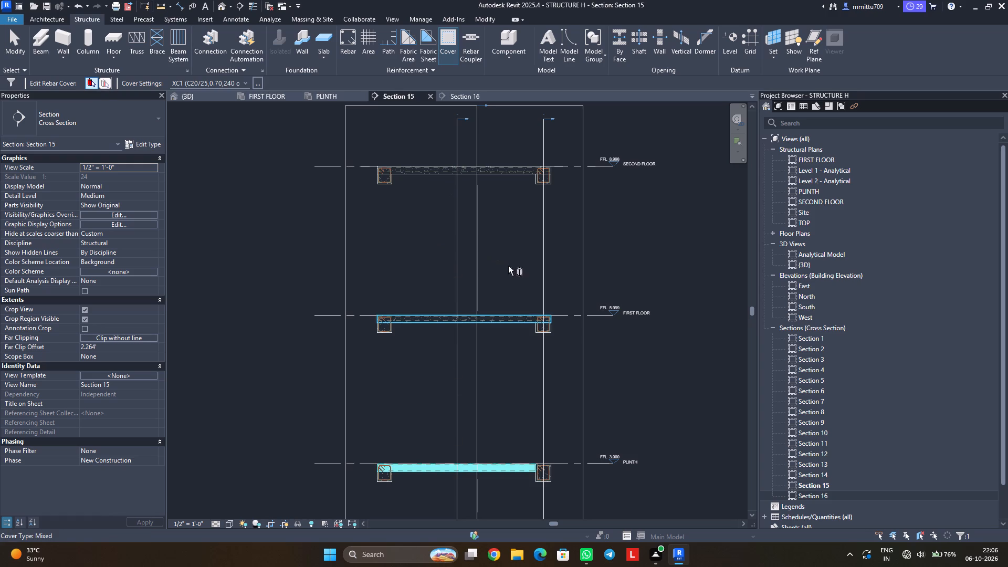
left_click(246, 80)
scroll(237, 174, "up", 2)
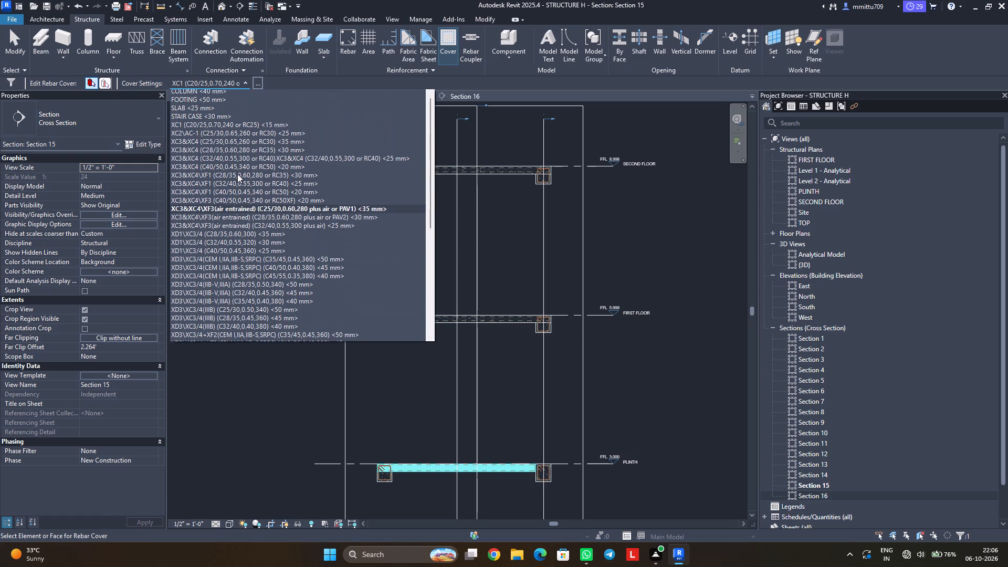
scroll(237, 174, "up", 2)
left_click(212, 119)
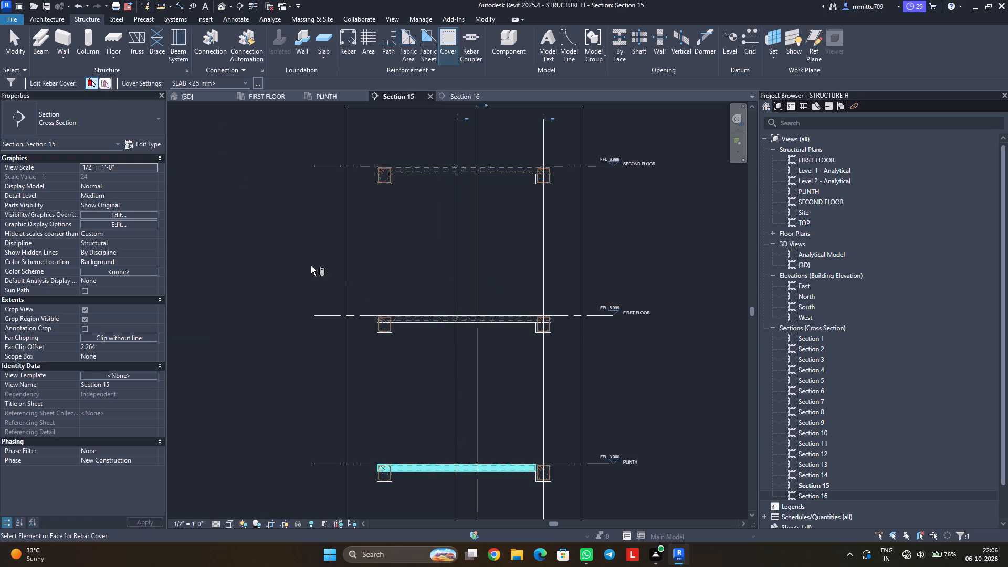
Set the rebar cover of the first floor and second floor slabs in Section 15 to SLAB <25 mm>.
left_click(413, 316)
left_click(241, 83)
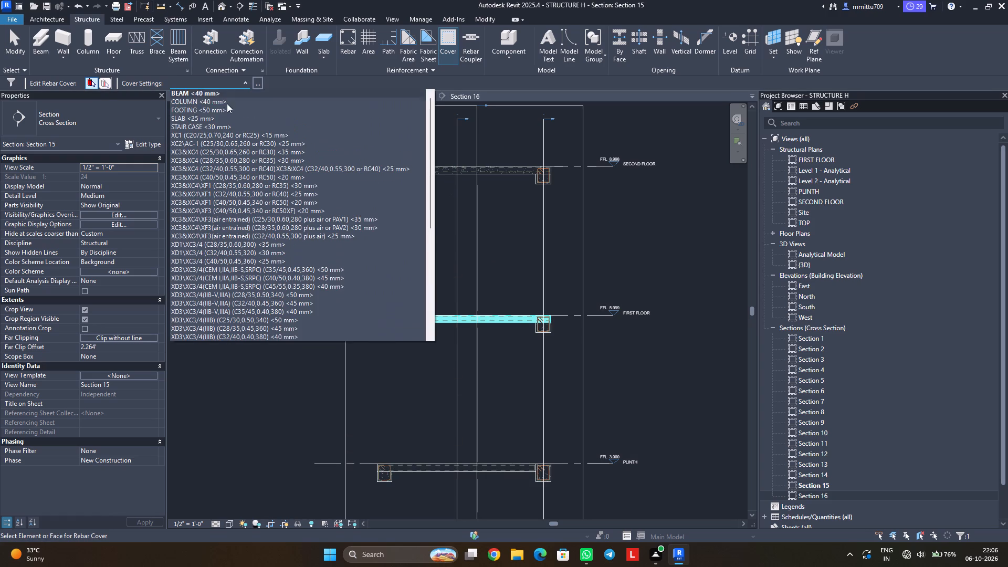
left_click(210, 116)
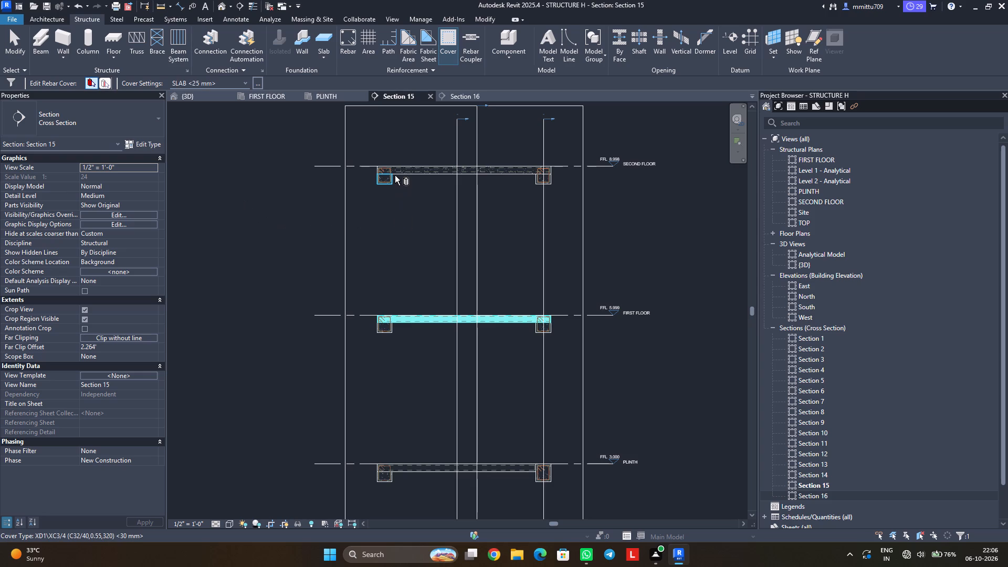
left_click(395, 175)
left_click(404, 173)
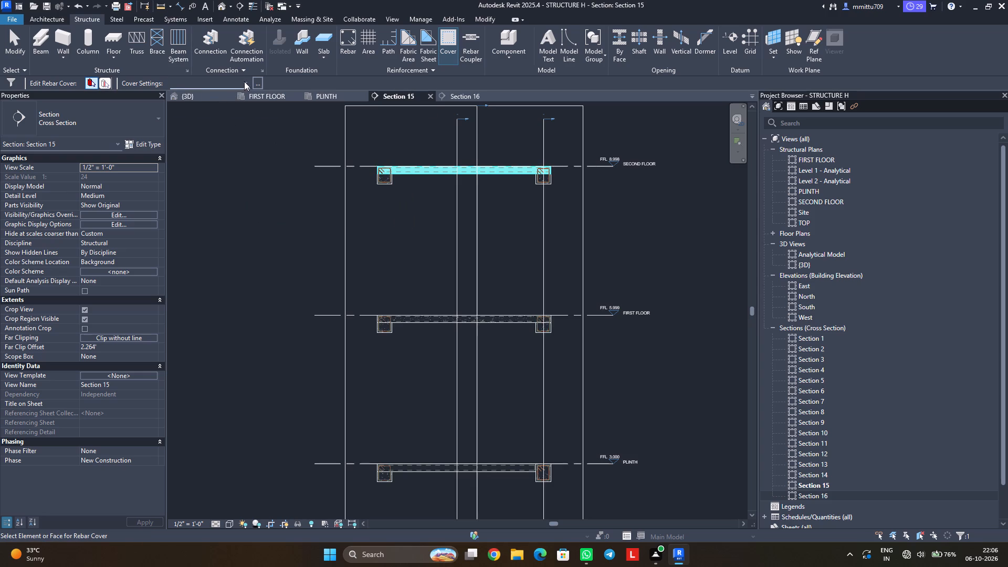
left_click(244, 81)
left_click(211, 118)
left_click(302, 302)
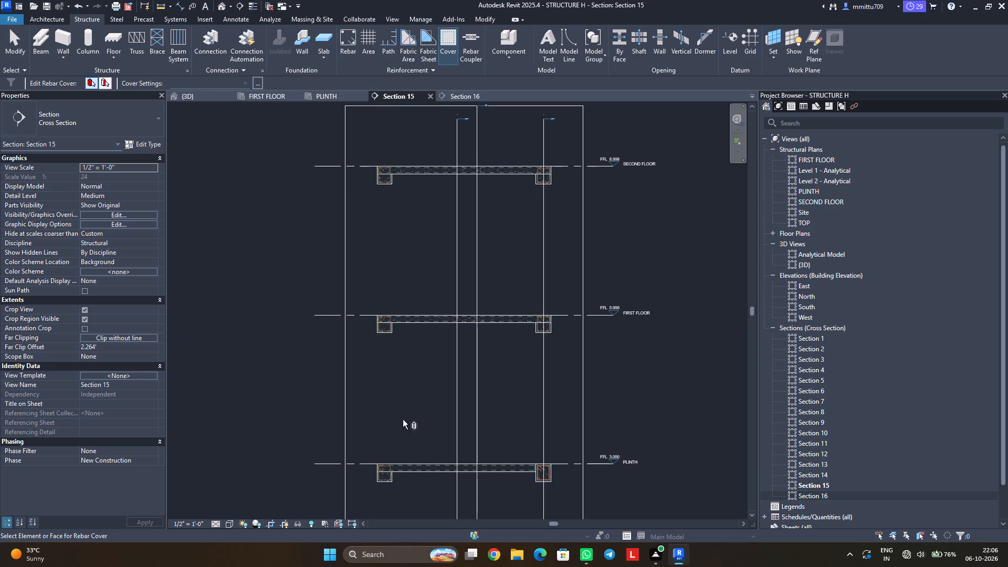
left_click(415, 463)
key("Escape")
key("Escape")
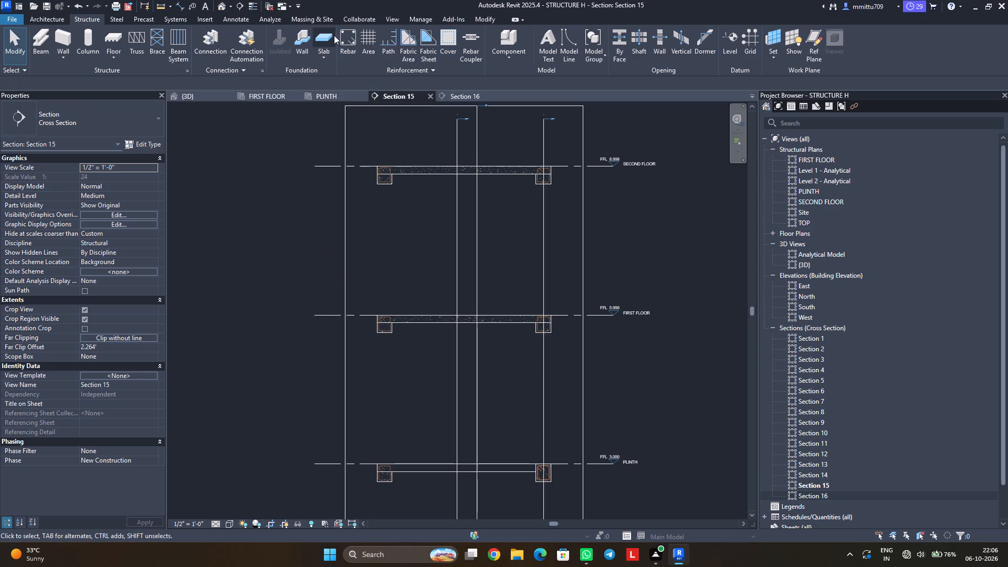
Start placing structural rebar and choose the straight shape 01 from the available rebar shapes.
left_click(344, 41)
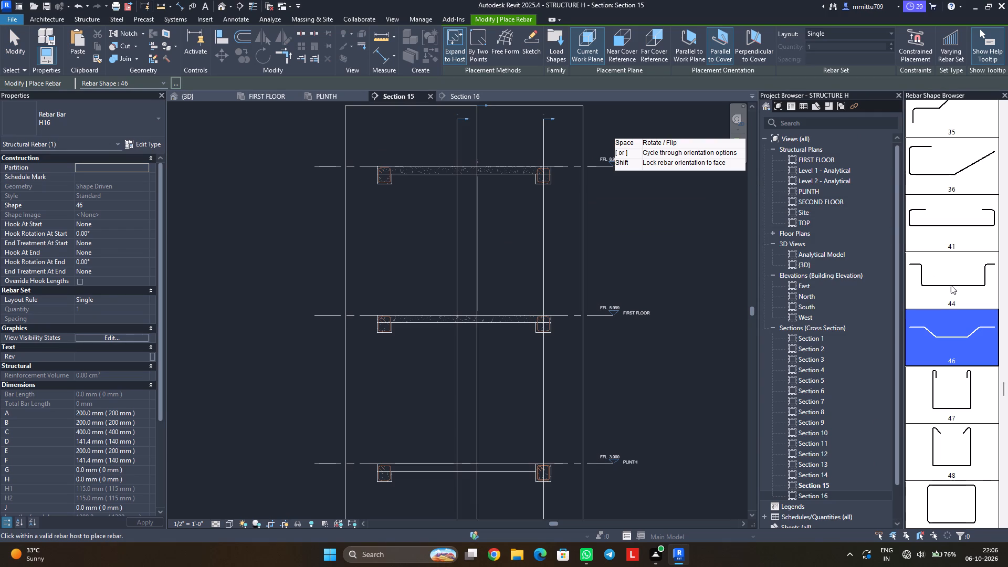
scroll(951, 285, "down", 6)
scroll(951, 285, "up", 1)
scroll(951, 285, "down", 1)
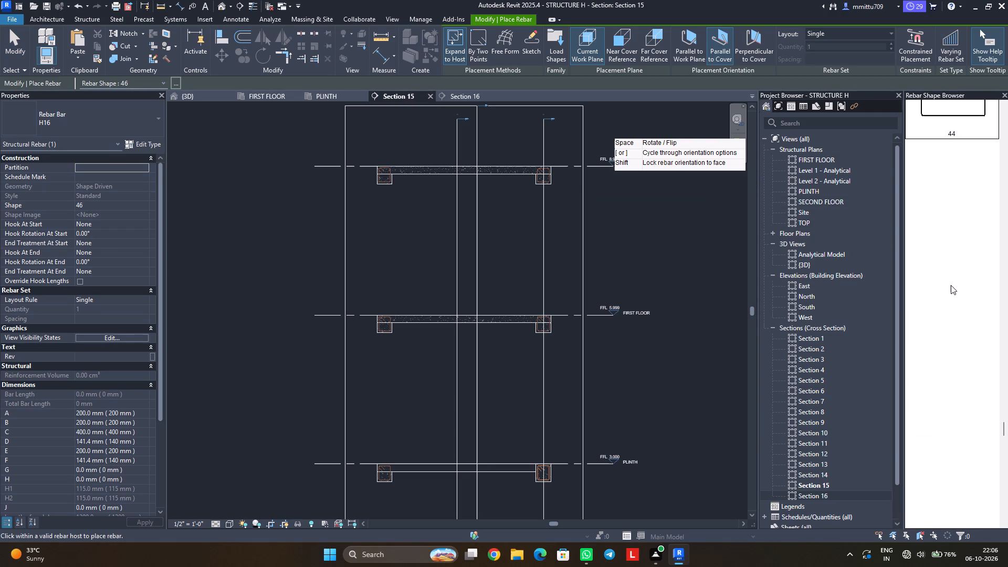
scroll(951, 285, "up", 16)
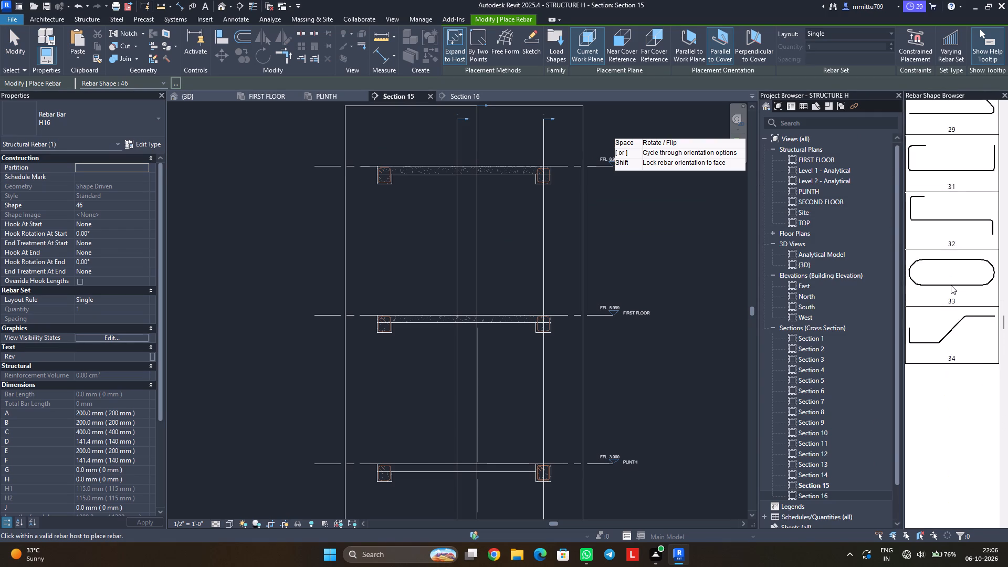
scroll(951, 285, "up", 2)
scroll(951, 285, "down", 1)
scroll(951, 285, "up", 8)
scroll(951, 285, "down", 1)
scroll(951, 285, "up", 3)
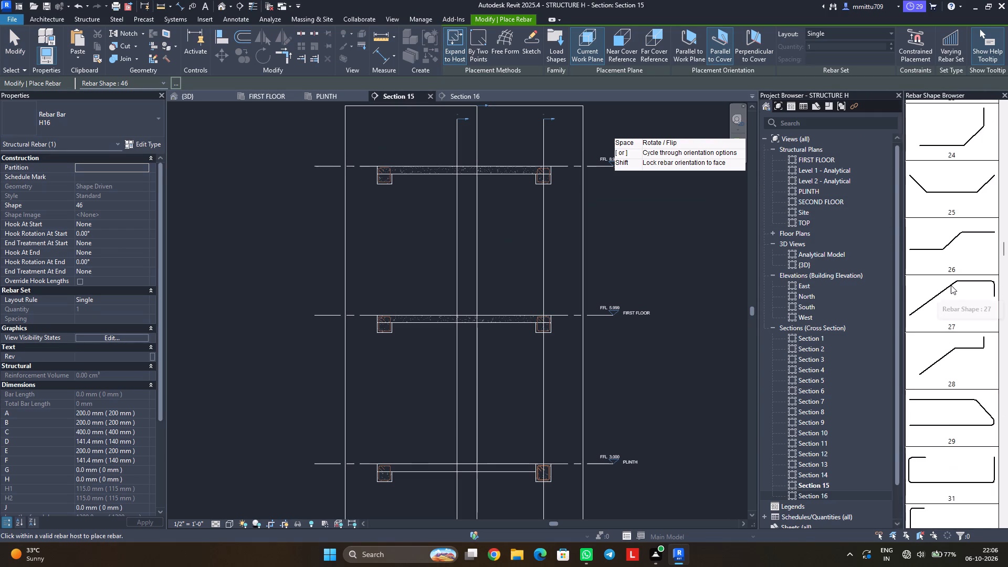
scroll(951, 285, "up", 12)
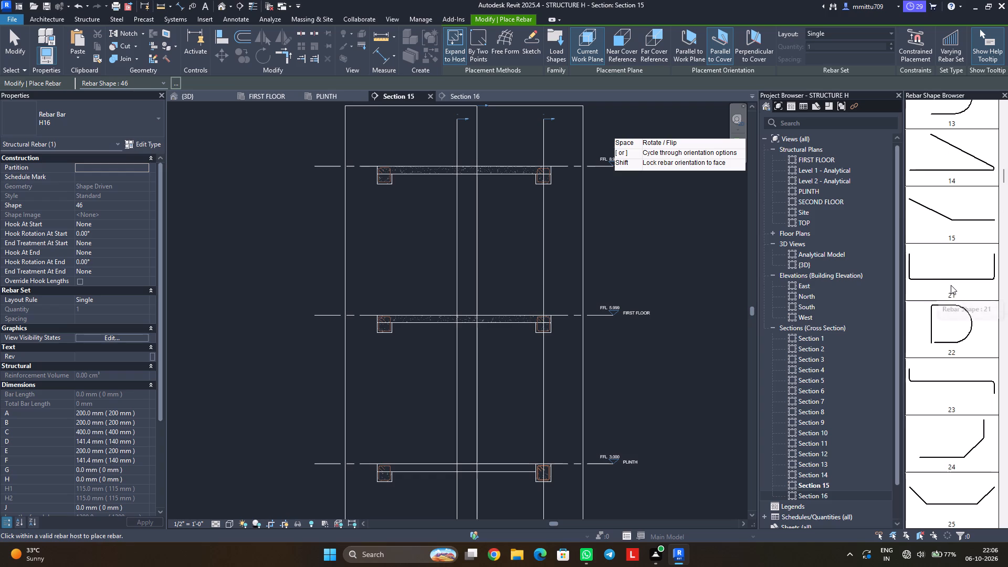
scroll(951, 285, "up", 8)
scroll(951, 285, "down", 1)
scroll(951, 285, "up", 6)
scroll(951, 285, "down", 1)
scroll(951, 285, "up", 2)
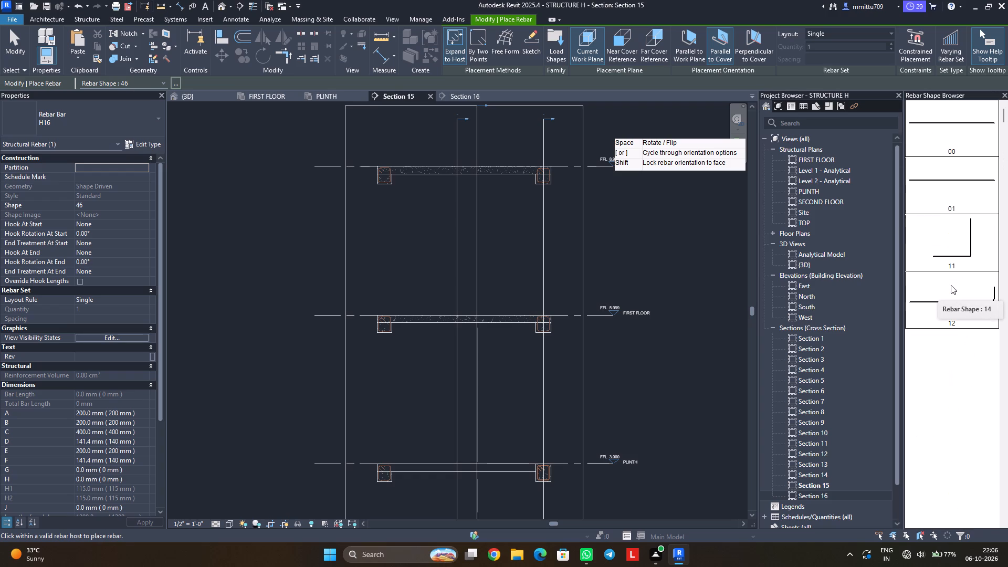
scroll(951, 285, "up", 2)
scroll(951, 285, "down", 1)
scroll(951, 285, "up", 2)
scroll(951, 286, "down", 1)
scroll(951, 286, "up", 1)
scroll(951, 286, "down", 1)
scroll(951, 286, "up", 1)
scroll(913, 252, "up", 1)
scroll(913, 252, "down", 1)
scroll(913, 252, "up", 5)
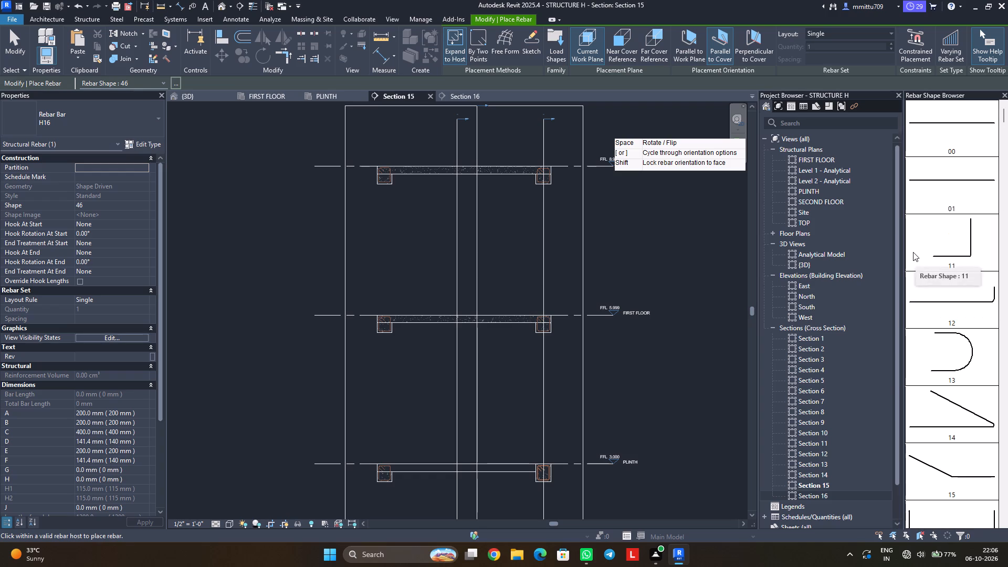
scroll(913, 252, "up", 2)
left_click(941, 185)
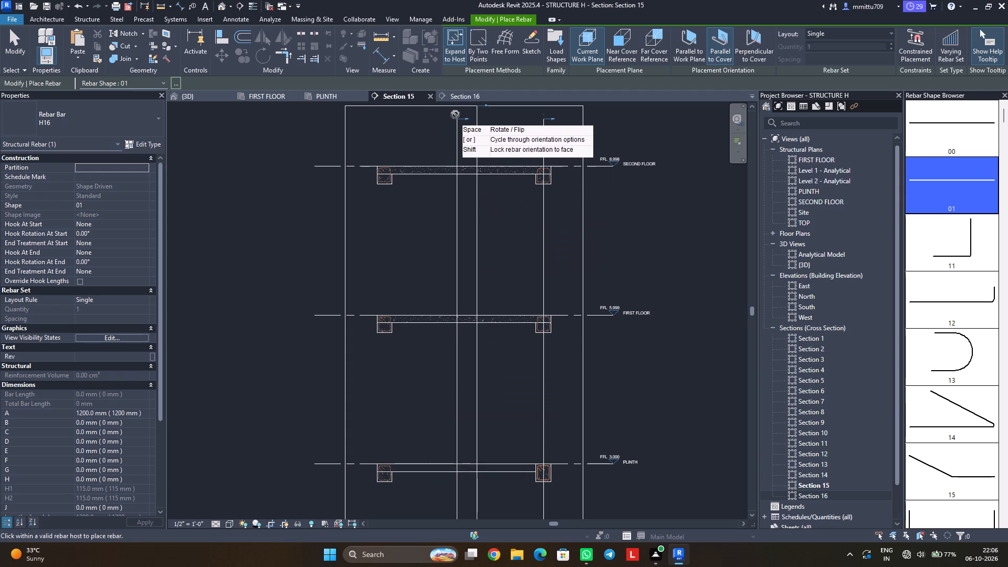
Switch to Section 16 and start a sketched rebar with the plinth floor slab as its host.
left_click(460, 98)
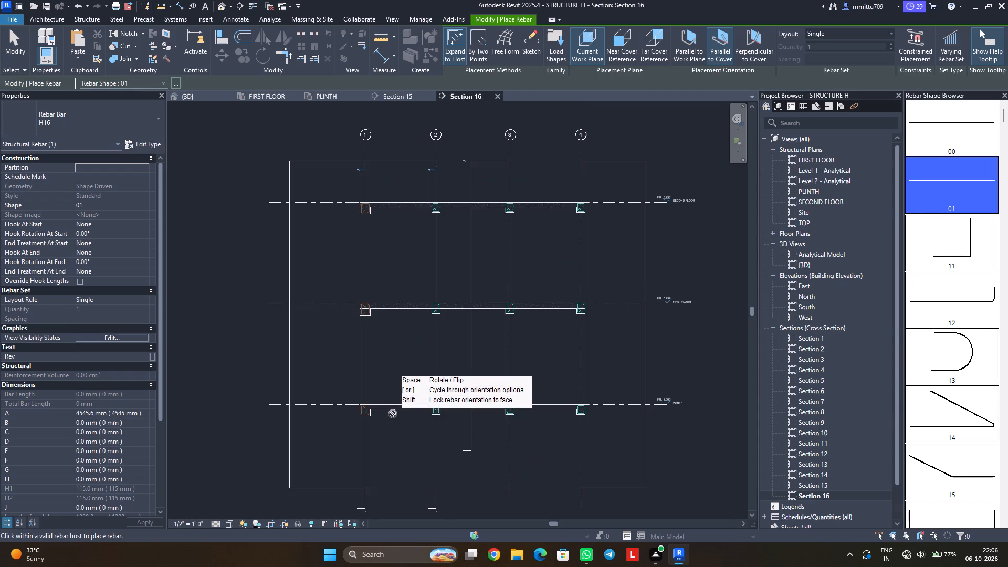
scroll(381, 414, "up", 3)
left_click(525, 48)
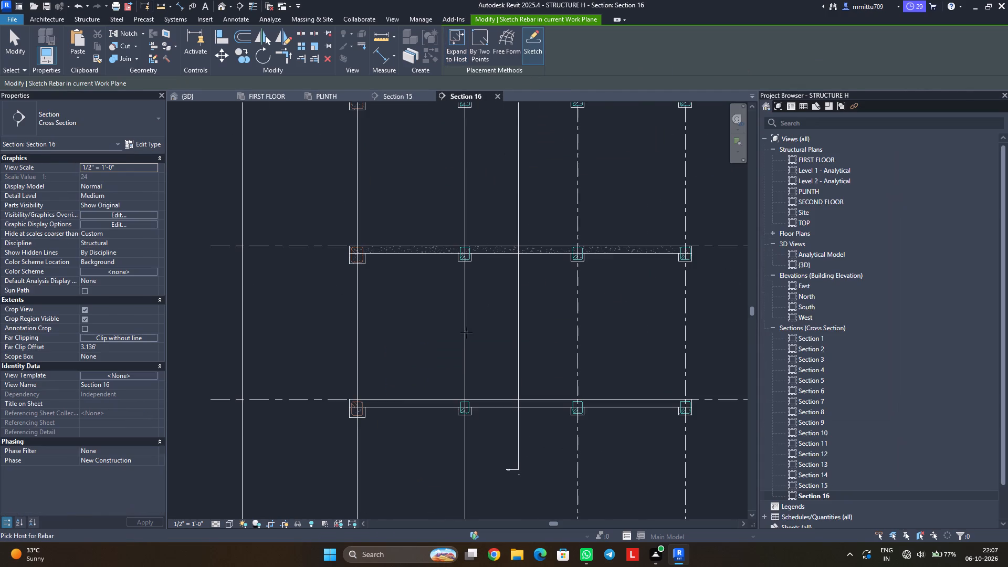
scroll(380, 405, "up", 8)
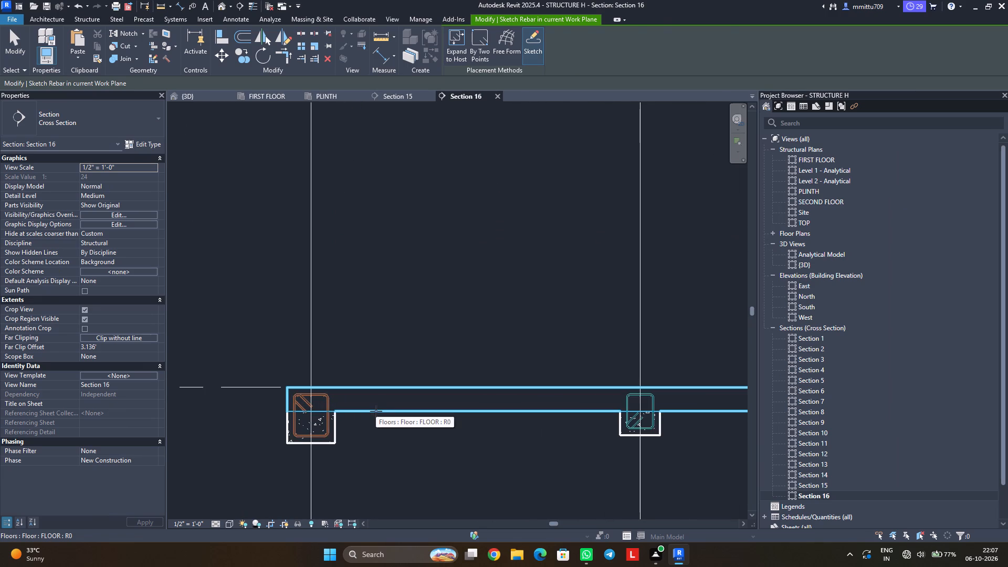
left_click(376, 411)
Sketch the bar's first segment 3' long along the plinth slab's top cover line, starting from the slab end at grid 1.
scroll(398, 423, "down", 4)
scroll(454, 428, "down", 2)
middle_click_drag(547, 435, 498, 431)
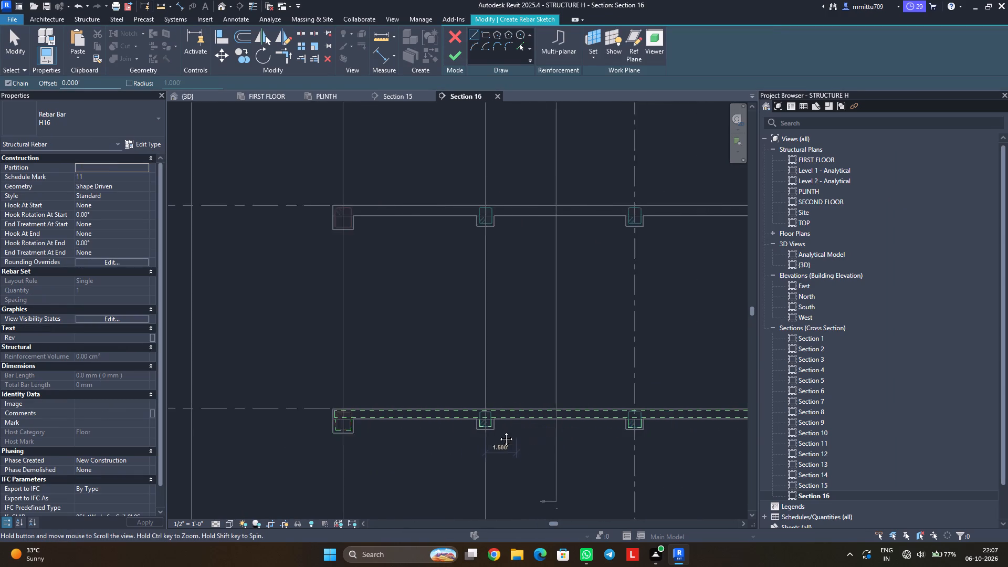
middle_click_drag(498, 431, 434, 426)
scroll(434, 426, "down", 1)
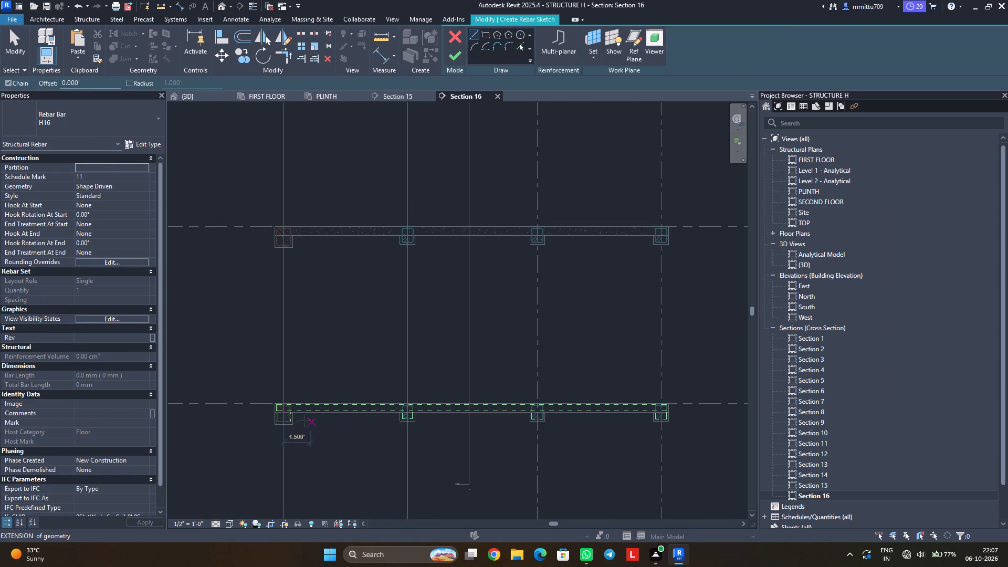
scroll(275, 405, "up", 12)
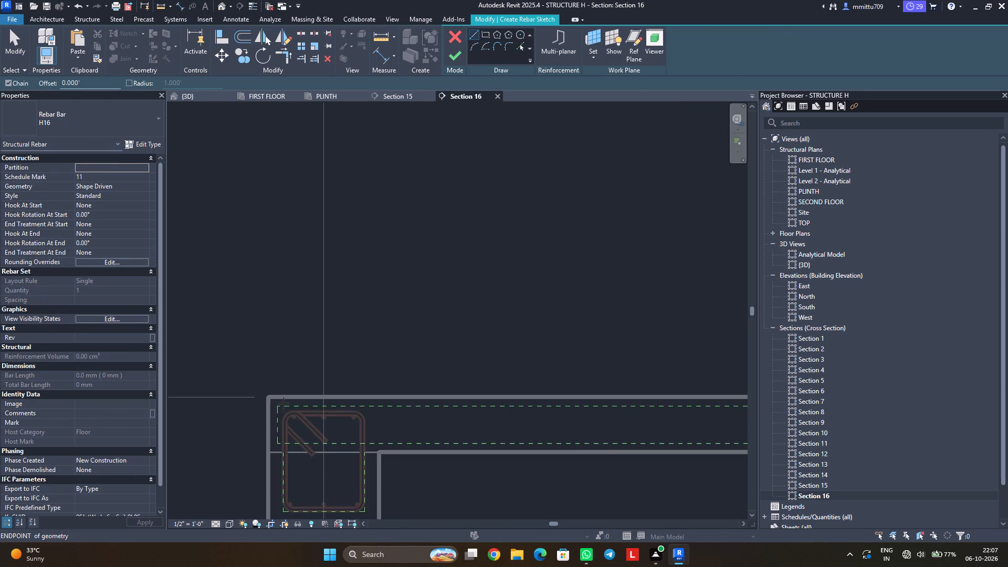
scroll(283, 403, "up", 4)
middle_click_drag(286, 407, 282, 401)
scroll(282, 401, "up", 1)
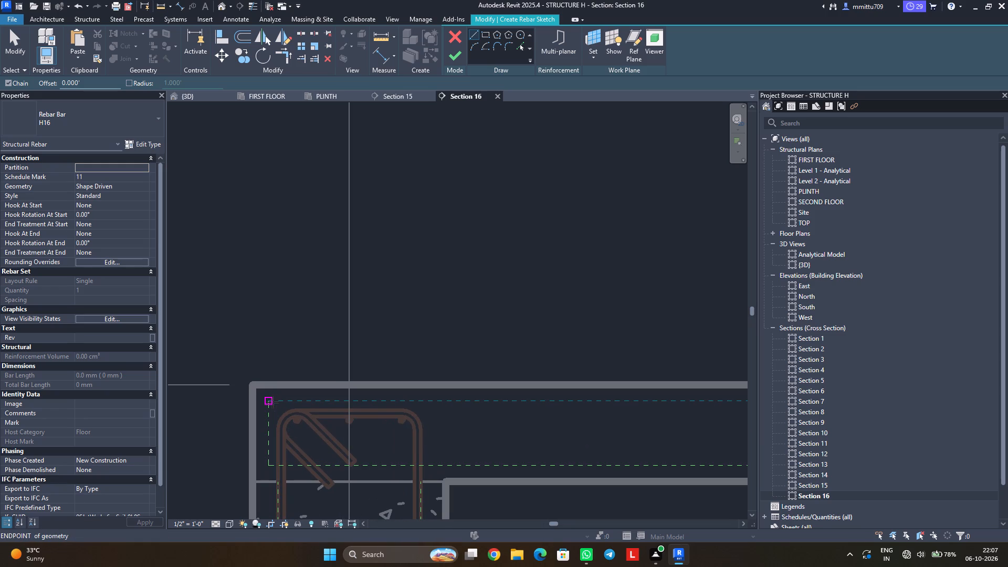
left_click(271, 402)
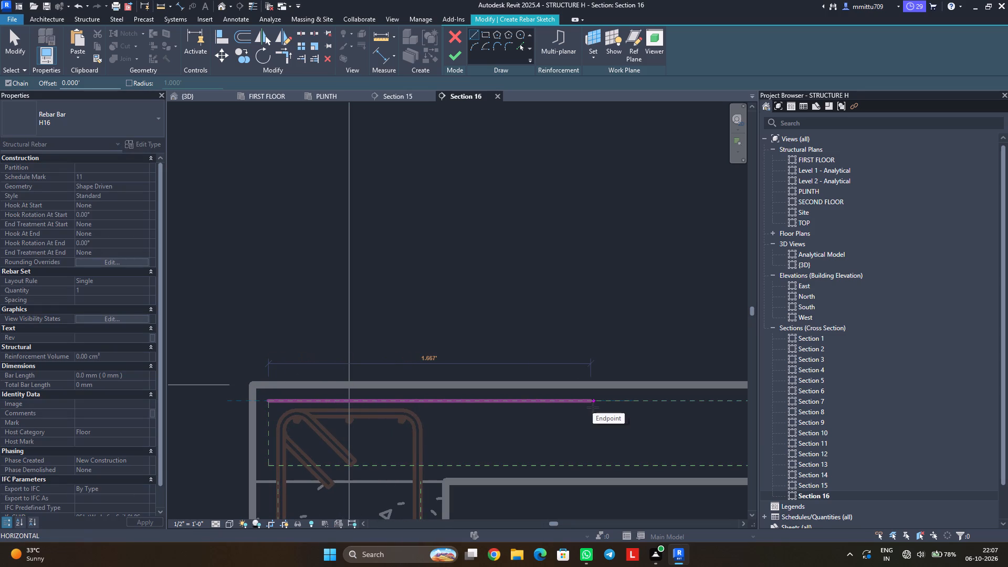
type("3'")
key("Return")
Add a sloped segment running down at 45° from the top bar's end to the slab's bottom cover line.
scroll(593, 407, "down", 8)
scroll(624, 454, "up", 1)
middle_click_drag(625, 454, 470, 424)
scroll(537, 417, "up", 4)
scroll(537, 417, "down", 3)
scroll(537, 417, "up", 2)
scroll(537, 417, "down", 1)
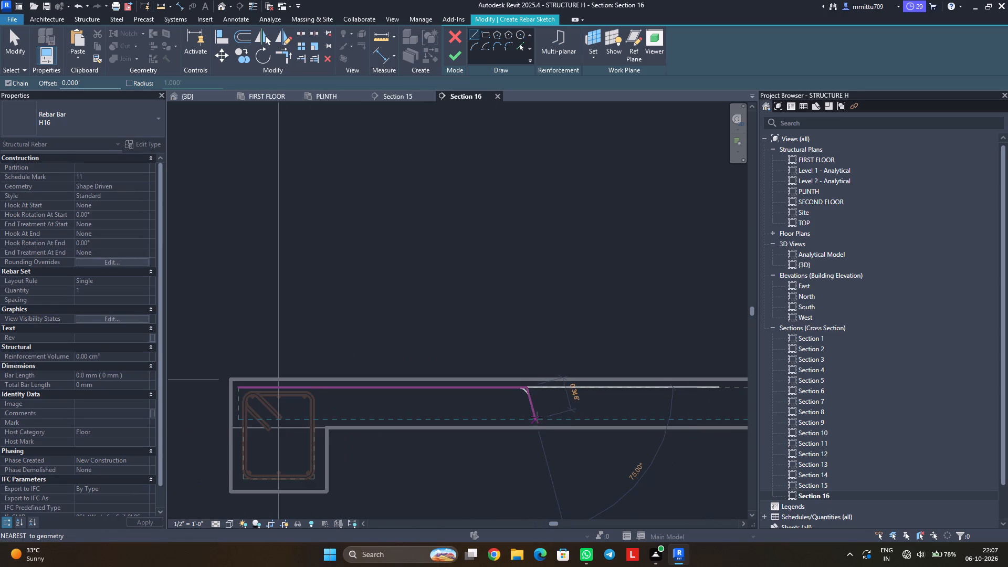
scroll(543, 414, "up", 6)
scroll(543, 414, "down", 1)
scroll(543, 414, "up", 2)
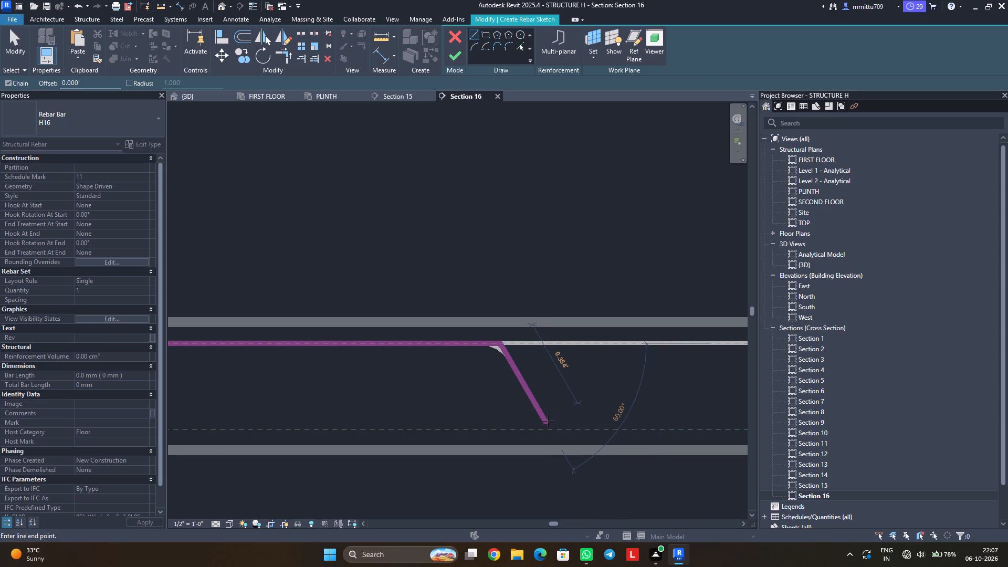
left_click(580, 426)
Run the bar horizontally about 4075 mm along the plinth slab's bottom cover line, ending in the last bay past the third beam.
scroll(691, 436, "up", 1)
scroll(691, 436, "down", 2)
middle_click_drag(706, 428, 447, 413)
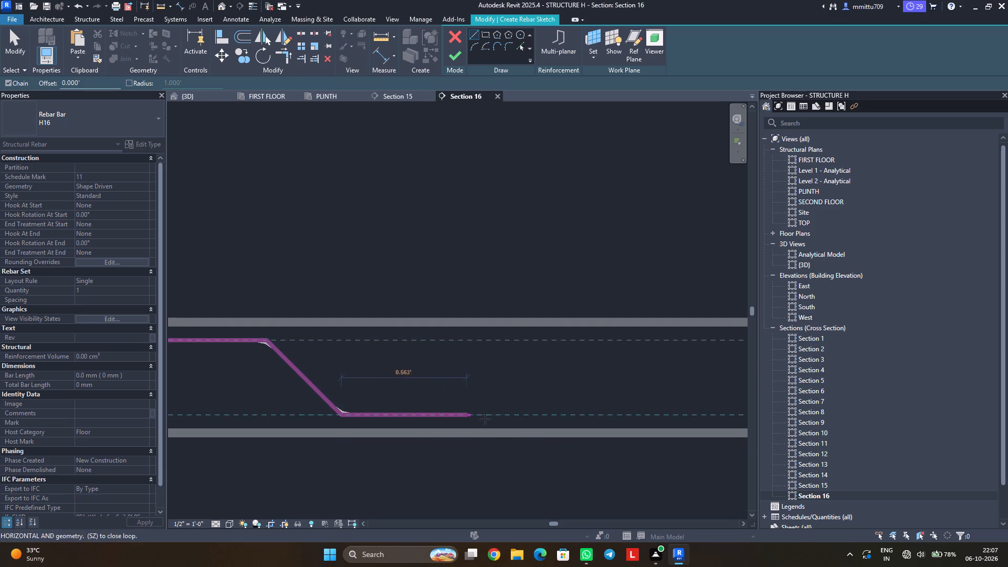
scroll(487, 422, "down", 8)
scroll(532, 429, "up", 1)
middle_click_drag(554, 428, 419, 437)
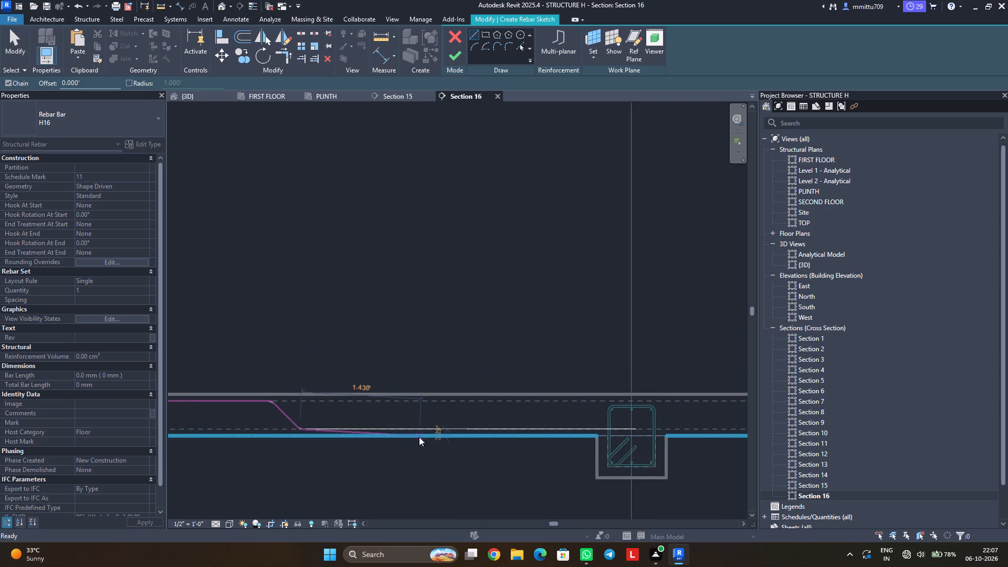
middle_click_drag(594, 430, 490, 430)
scroll(490, 430, "up", 1)
scroll(537, 434, "down", 5)
scroll(561, 434, "up", 1)
scroll(561, 434, "down", 2)
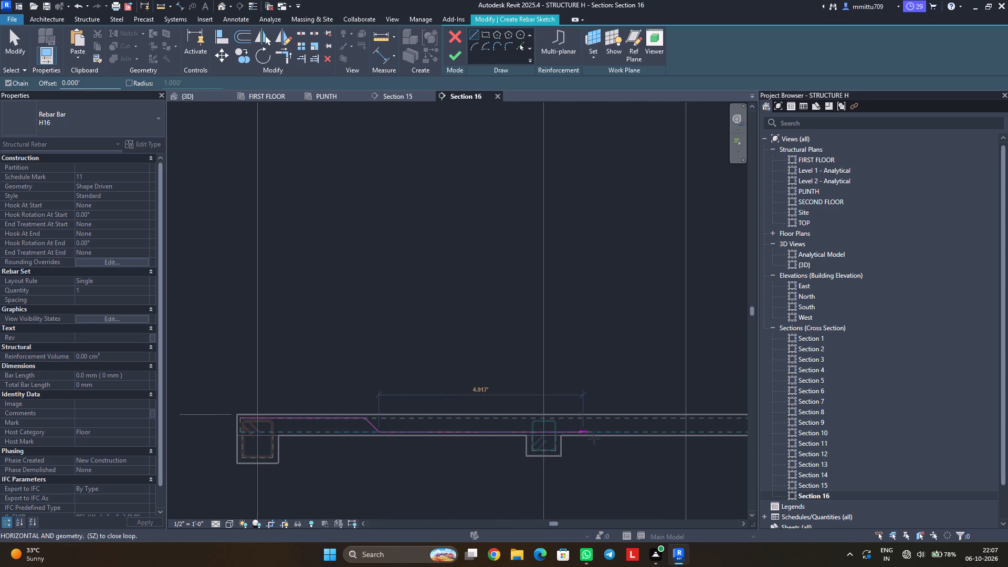
middle_click_drag(606, 438, 486, 438)
scroll(606, 438, "down", 1)
middle_click_drag(612, 428, 476, 437)
middle_click_drag(610, 444, 492, 444)
scroll(501, 446, "down", 3)
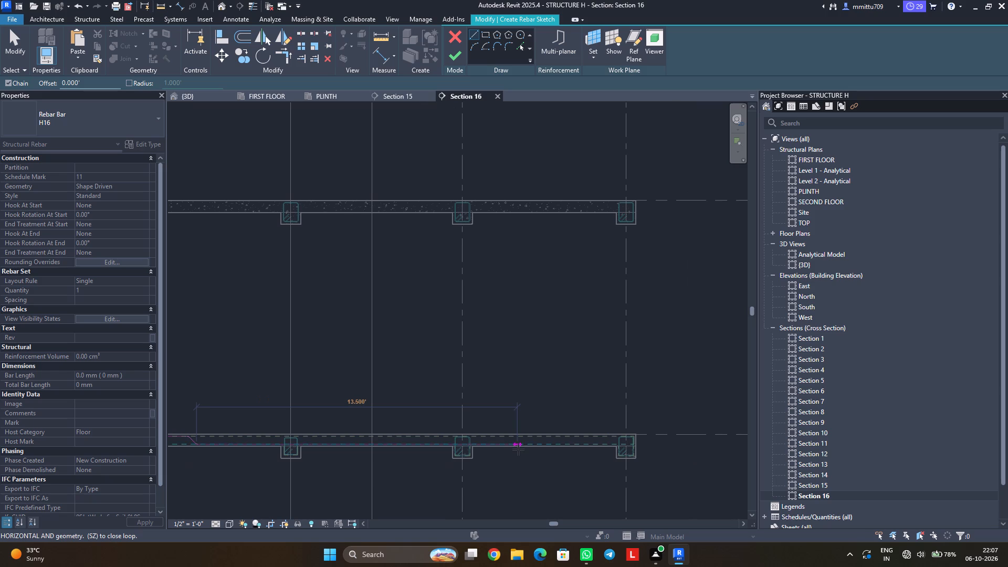
middle_click_drag(490, 446, 569, 429)
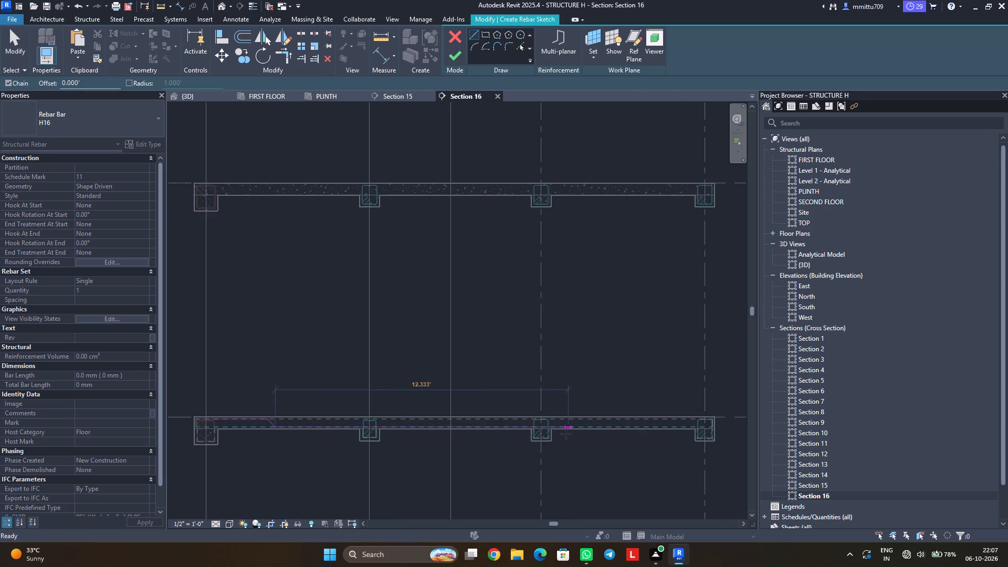
scroll(559, 436, "down", 1)
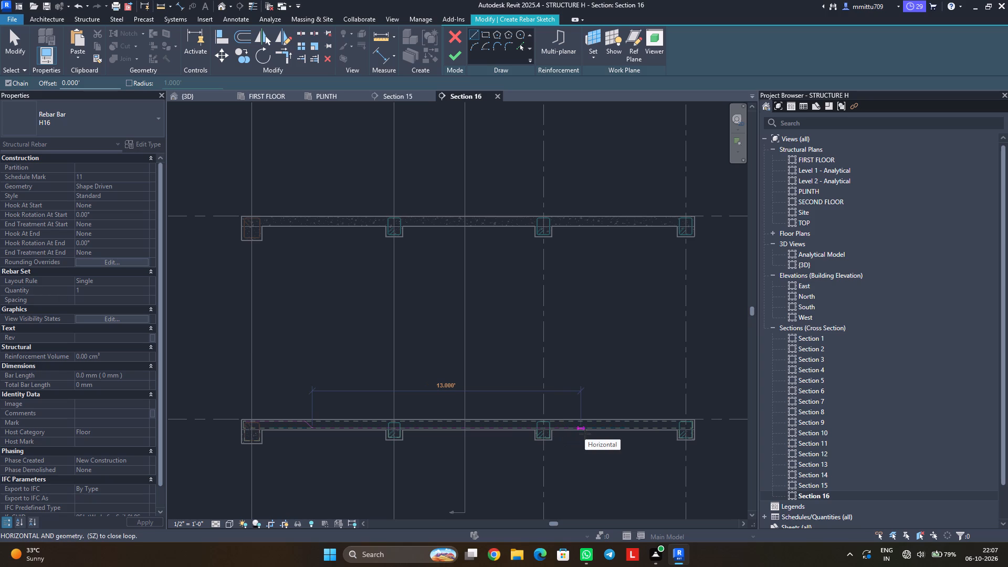
scroll(585, 434, "up", 4)
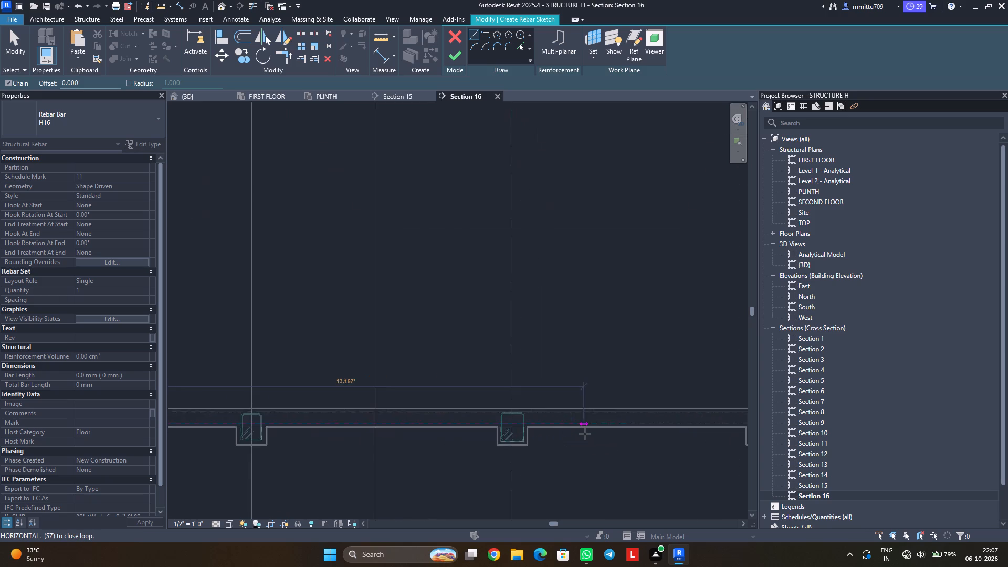
scroll(585, 434, "up", 4)
left_click(593, 420)
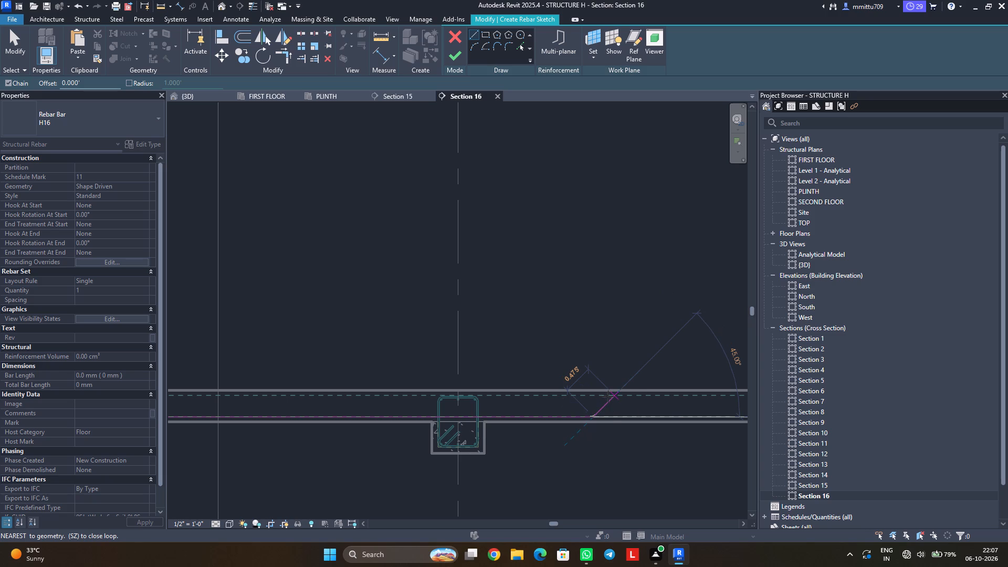
Bend the bar up at 45° to the top cover line and extend it about 1450 mm to the slab's far end.
left_click(608, 396)
middle_click_drag(675, 396, 499, 403)
middle_click_drag(674, 393, 561, 403)
scroll(561, 403, "up", 1)
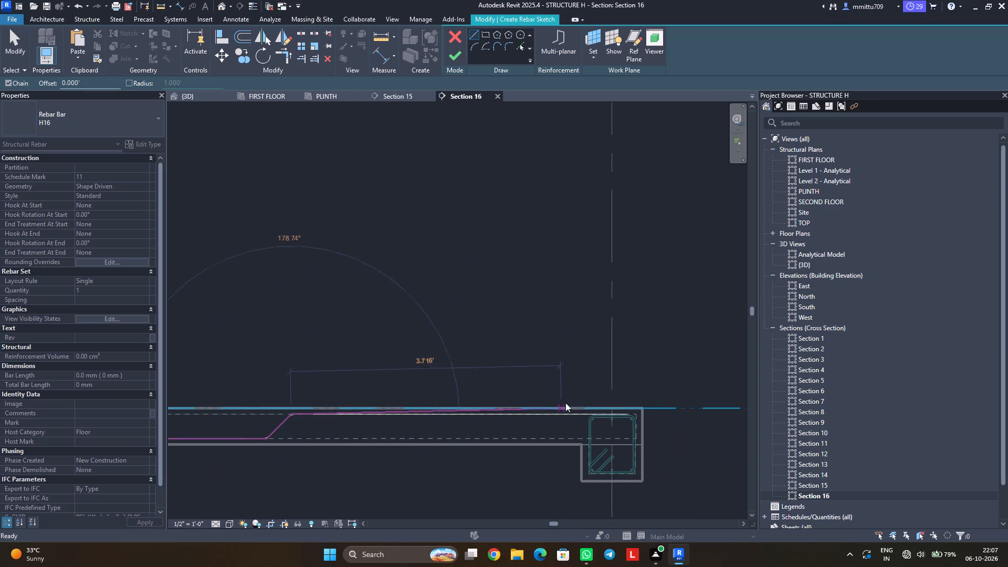
left_click(633, 416)
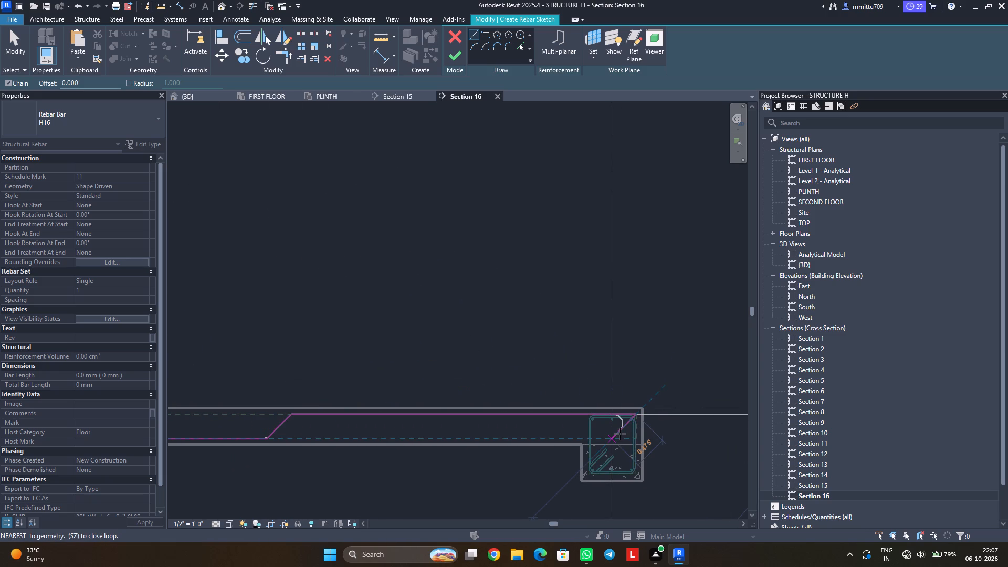
key("Escape")
key("Escape")
key("Escape")
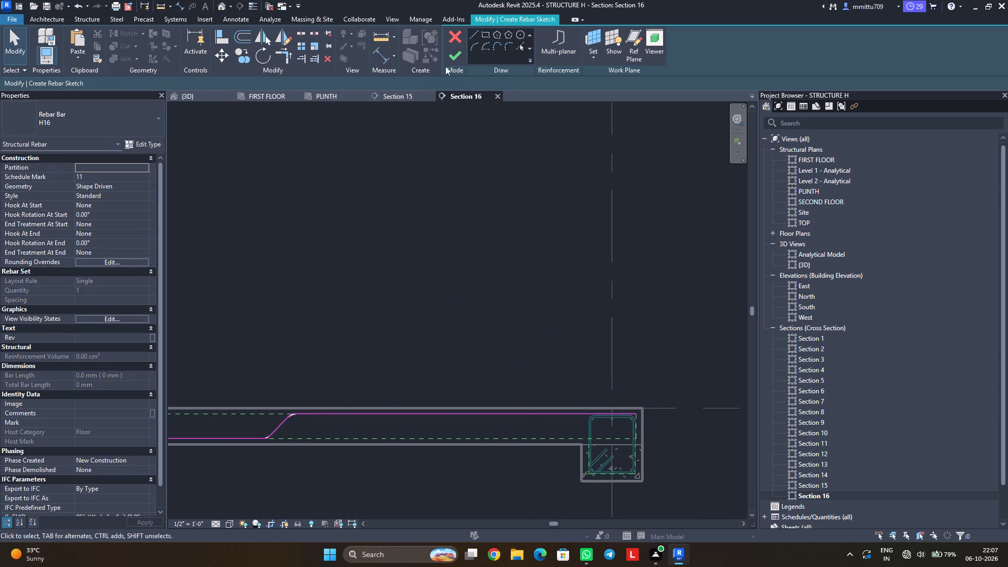
Change the sketched bar's type to 10 MM BAR, finish the rebar sketch and leave rebar placement.
left_click(128, 119)
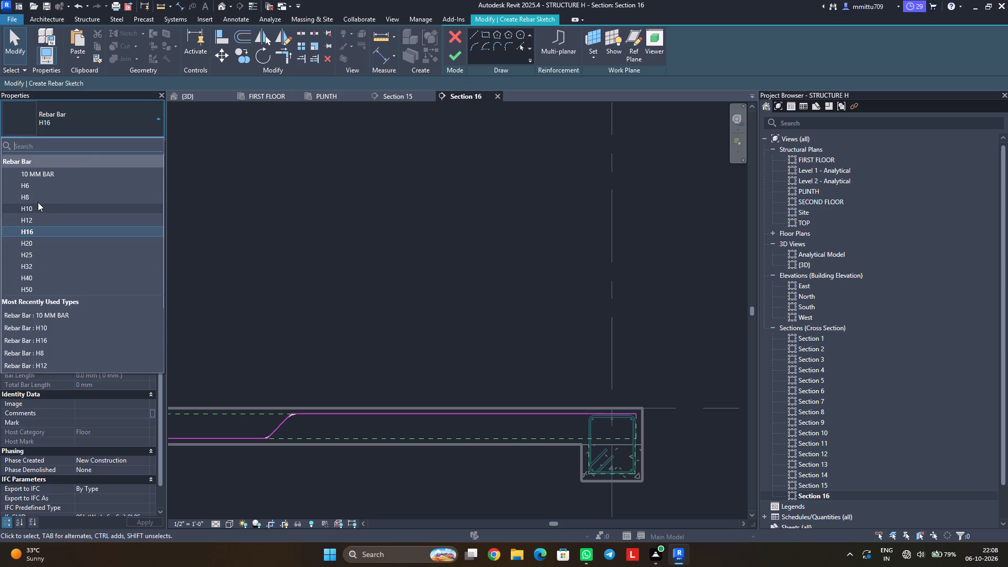
left_click(49, 171)
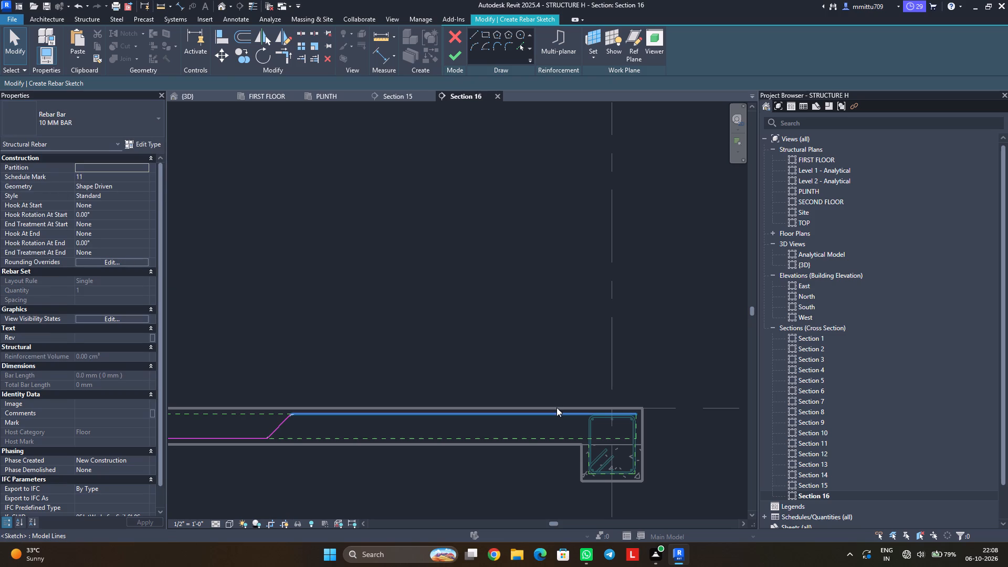
left_click(460, 58)
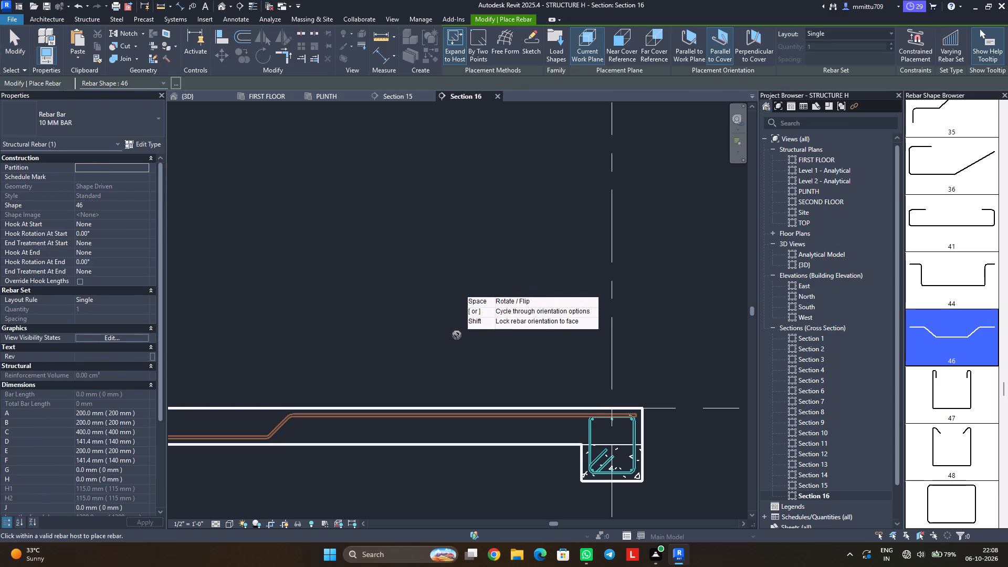
key("Escape")
key("Escape")
Set the bent-up bar's layout to Maximum Spacing with a spacing of 6".
scroll(444, 344, "down", 8)
middle_click_drag(410, 377, 547, 371)
scroll(486, 380, "down", 1)
scroll(486, 380, "up", 1)
left_click(529, 366)
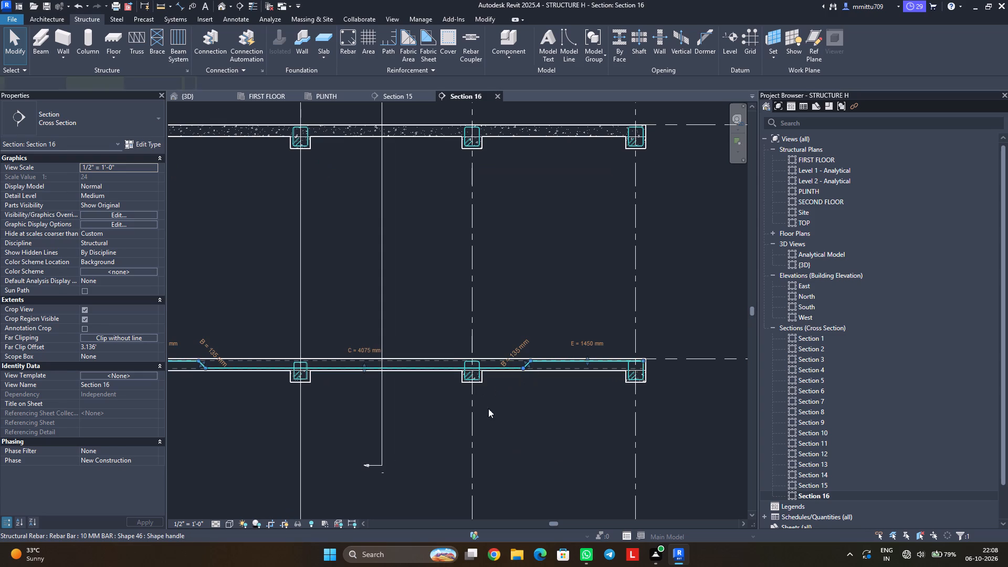
left_click(589, 33)
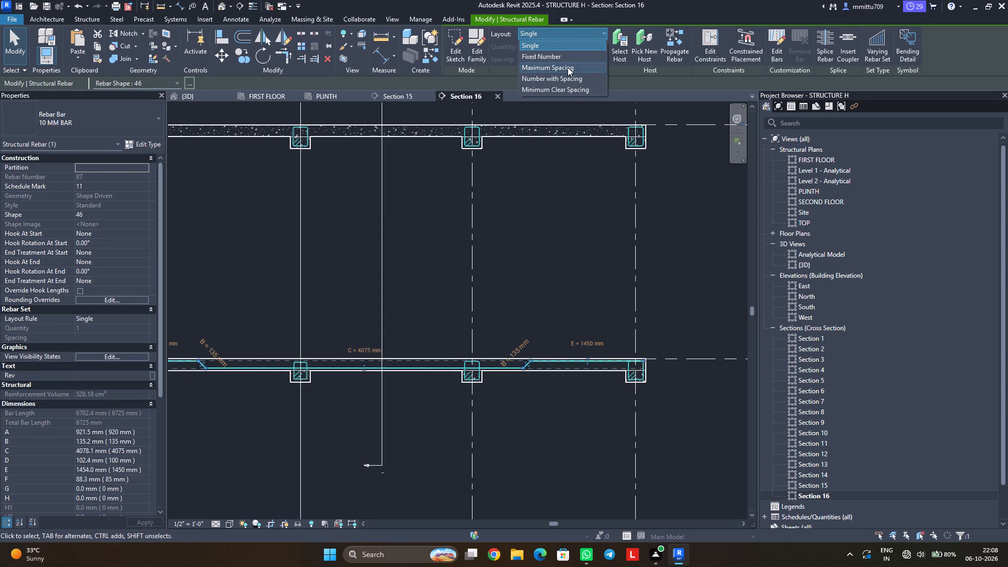
left_click(568, 67)
left_click(552, 59)
type("6\"")
key("Return")
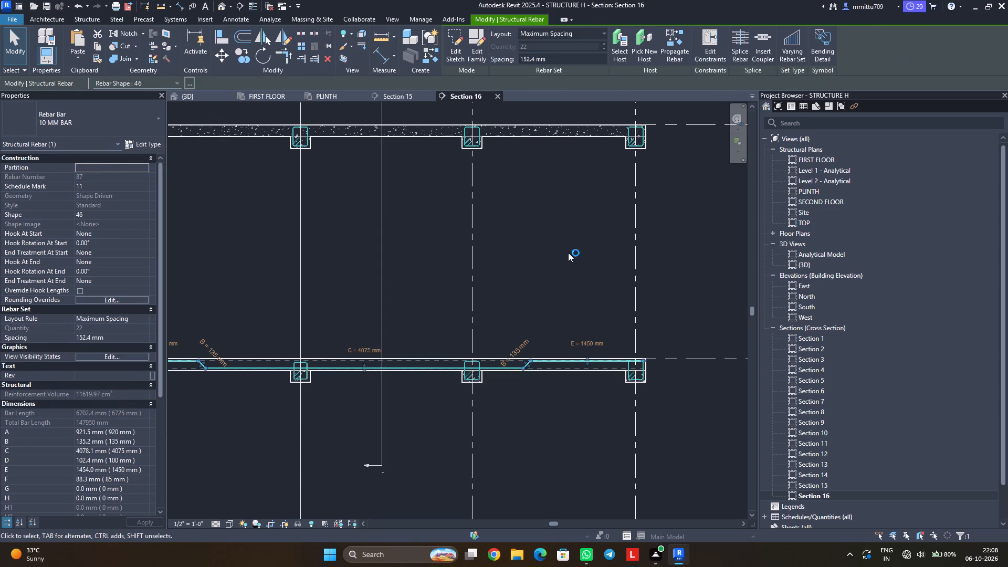
left_click(567, 253)
Make the bent-up rebar set in the plinth slab unobscured in the {3D} view.
left_click(525, 362)
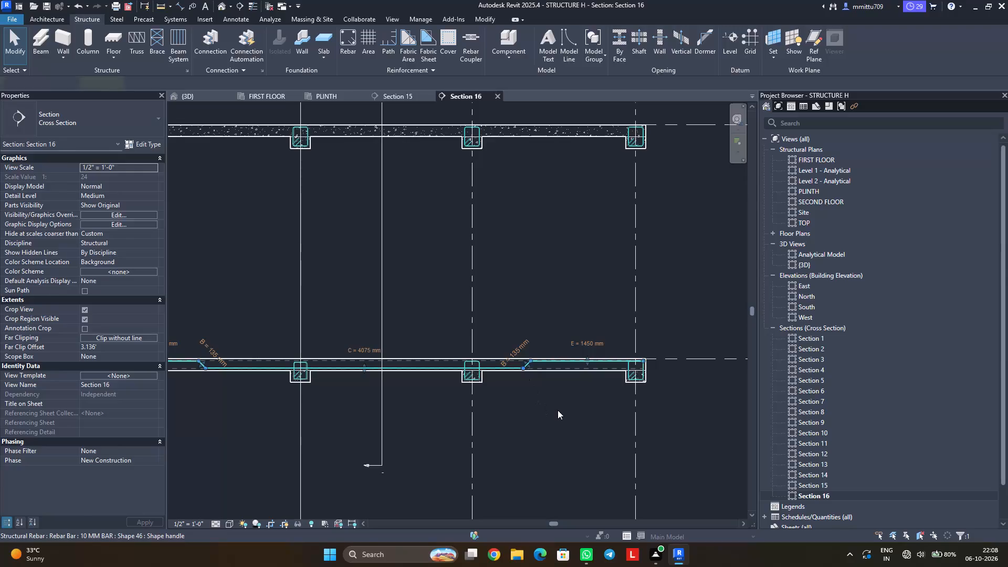
key("s")
key("a")
left_click(124, 358)
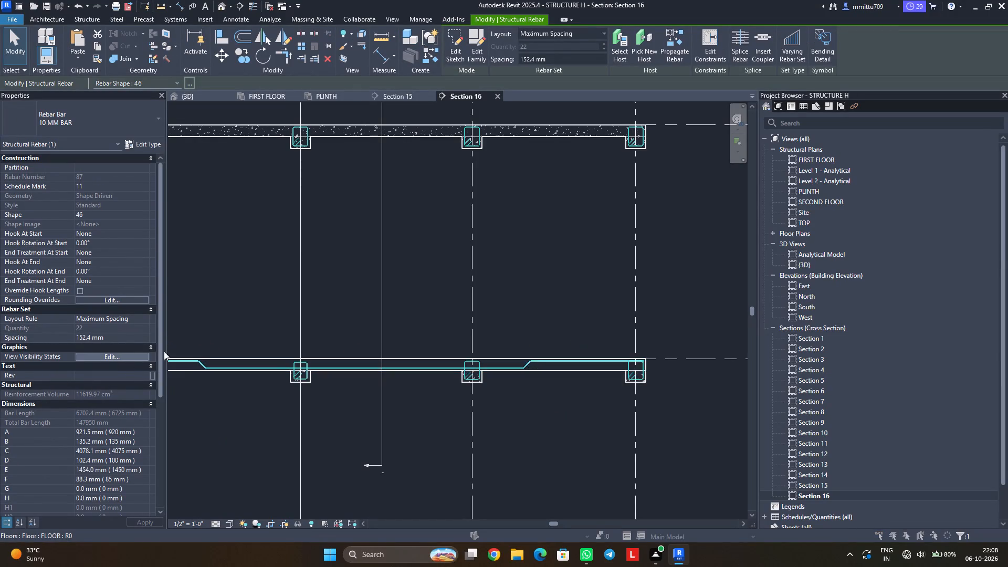
left_click(589, 248)
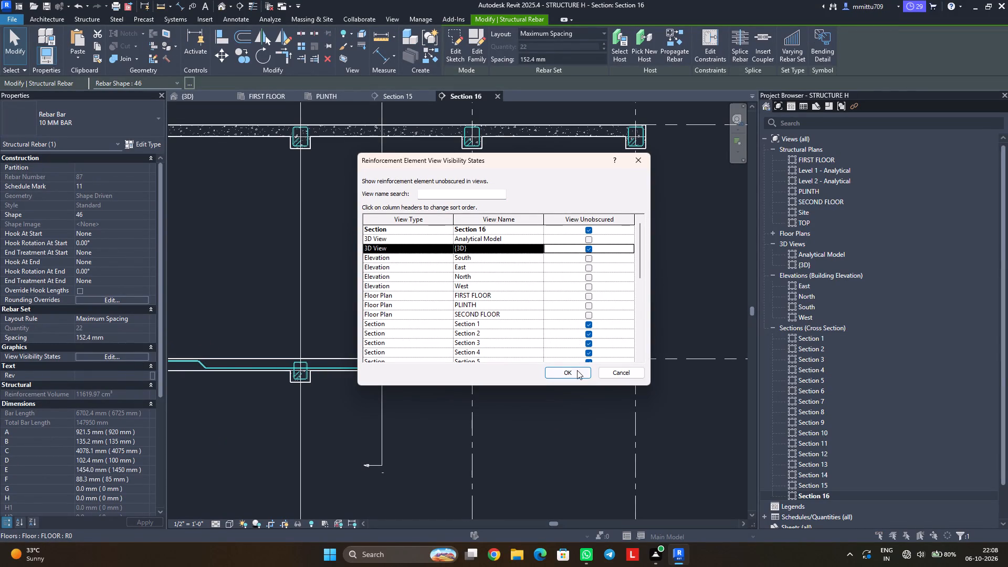
left_click(577, 370)
left_click(552, 427)
Inspect the bent-up bar set in the plinth slab's end bay in the {3D} view.
left_click(201, 94)
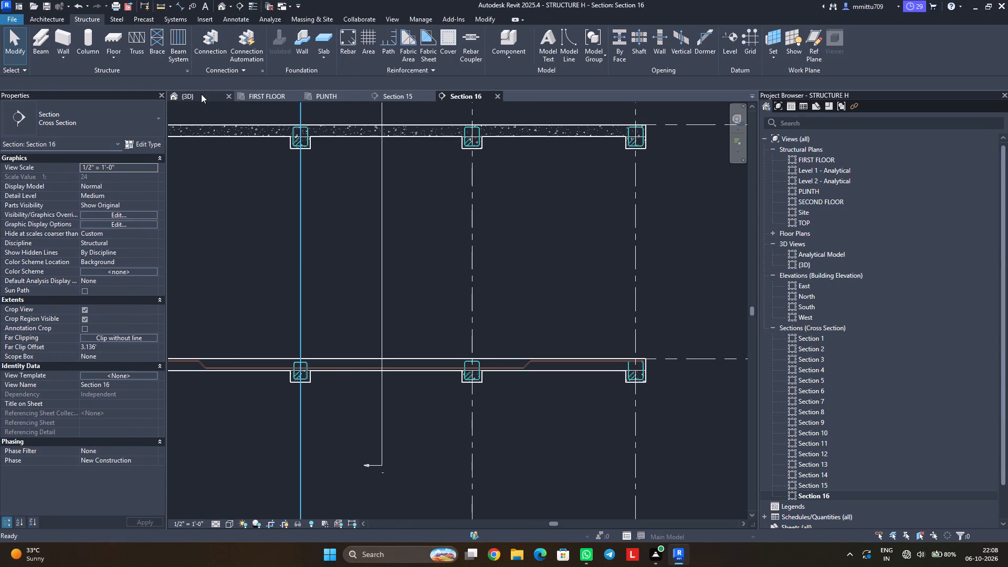
middle_click_drag(307, 369, 343, 417, "shift")
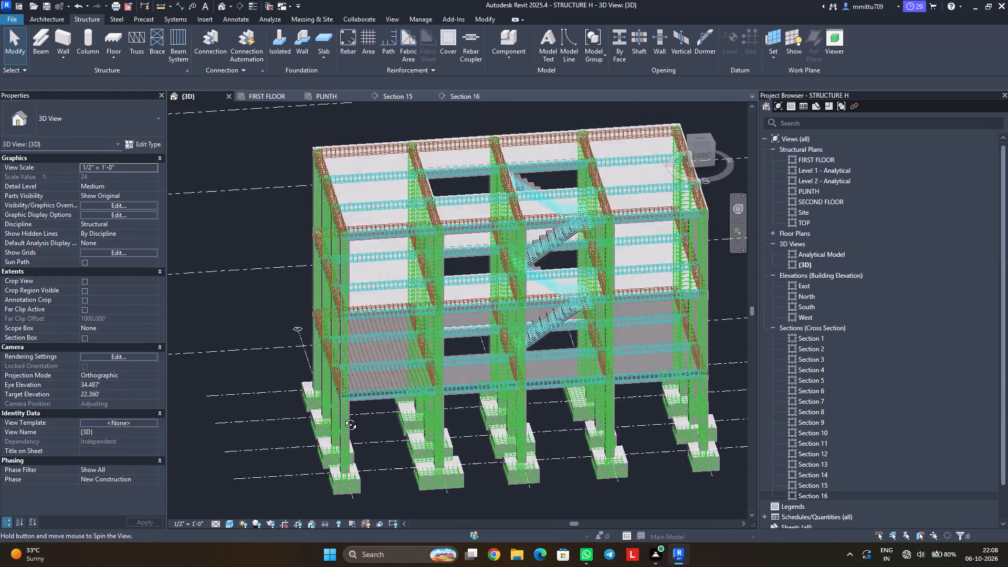
middle_click_drag(343, 417, 377, 416, "shift")
scroll(377, 383, "up", 4)
scroll(380, 382, "down", 1)
scroll(380, 382, "up", 3)
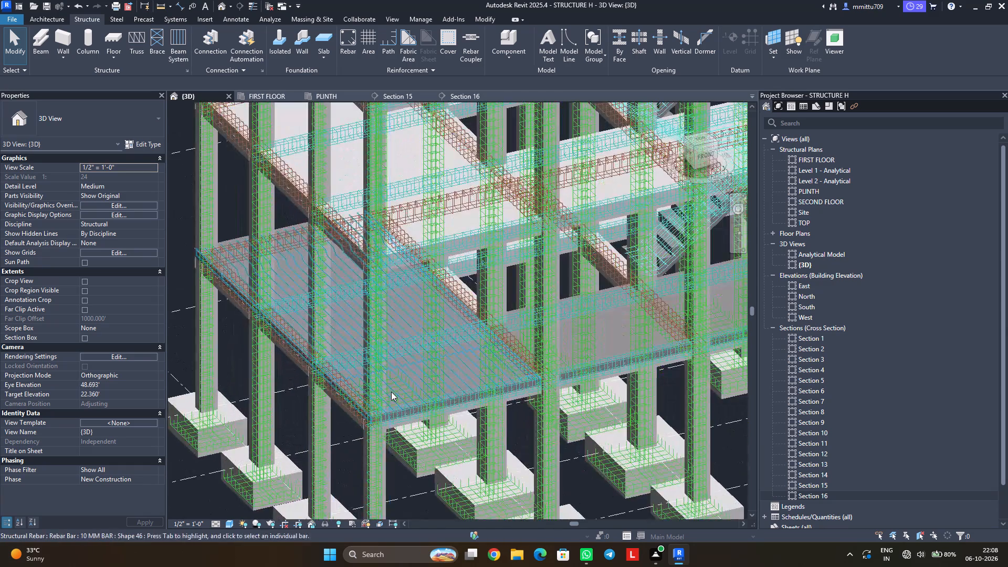
scroll(391, 392, "up", 1)
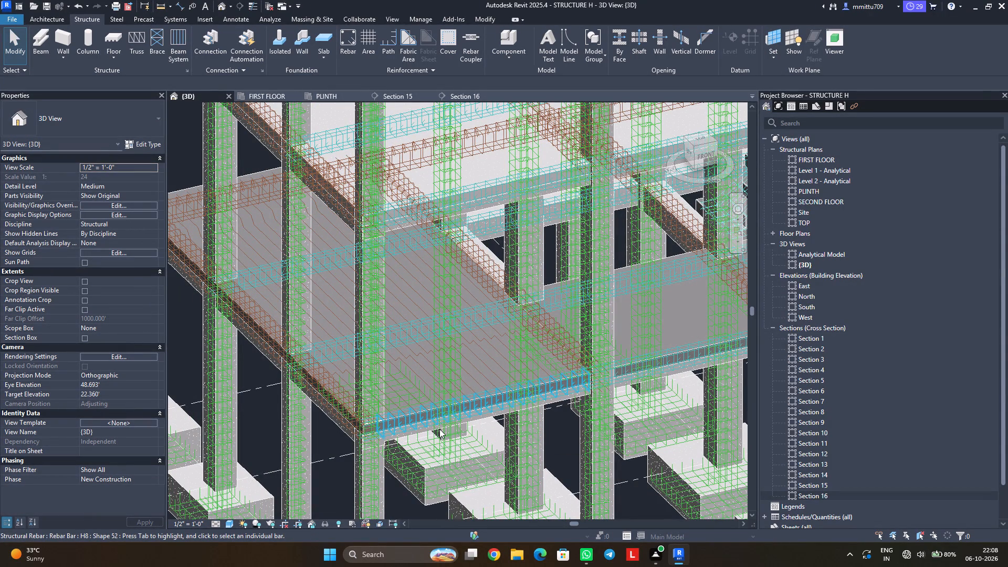
middle_click_drag(439, 429, 433, 415)
scroll(434, 417, "up", 1, "shift")
Examine how the bent-up bars are distributed across the plinth slab in Section 15, from one edge beam to the other.
left_click(401, 98)
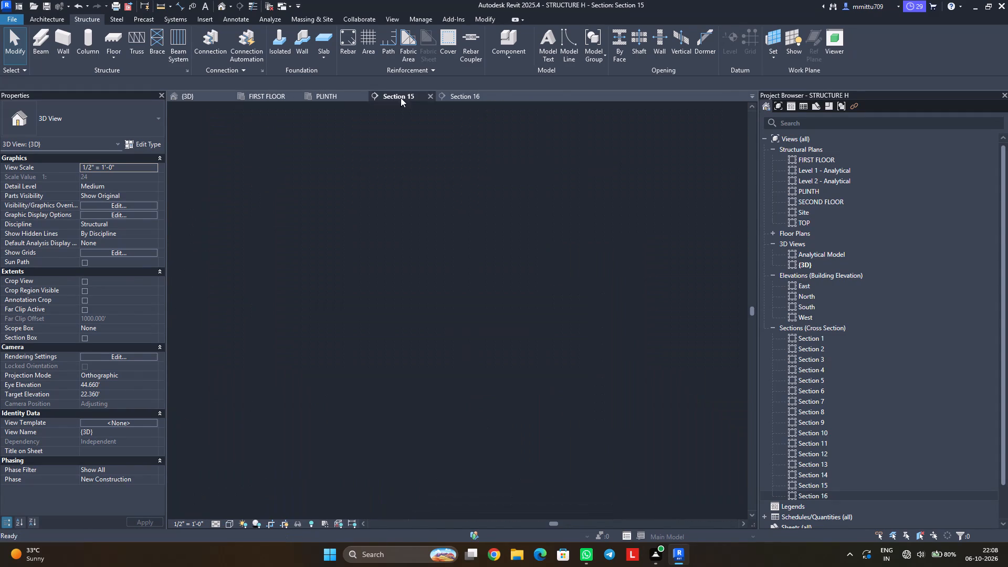
scroll(433, 469, "up", 7)
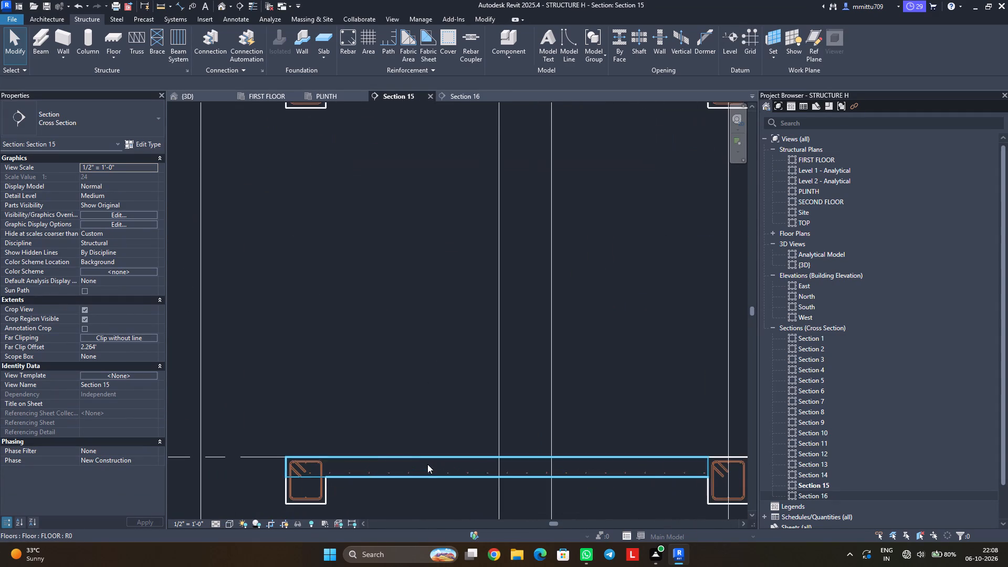
scroll(408, 477, "up", 5)
middle_click_drag(355, 473, 439, 419)
scroll(393, 447, "up", 1)
scroll(439, 419, "down", 1)
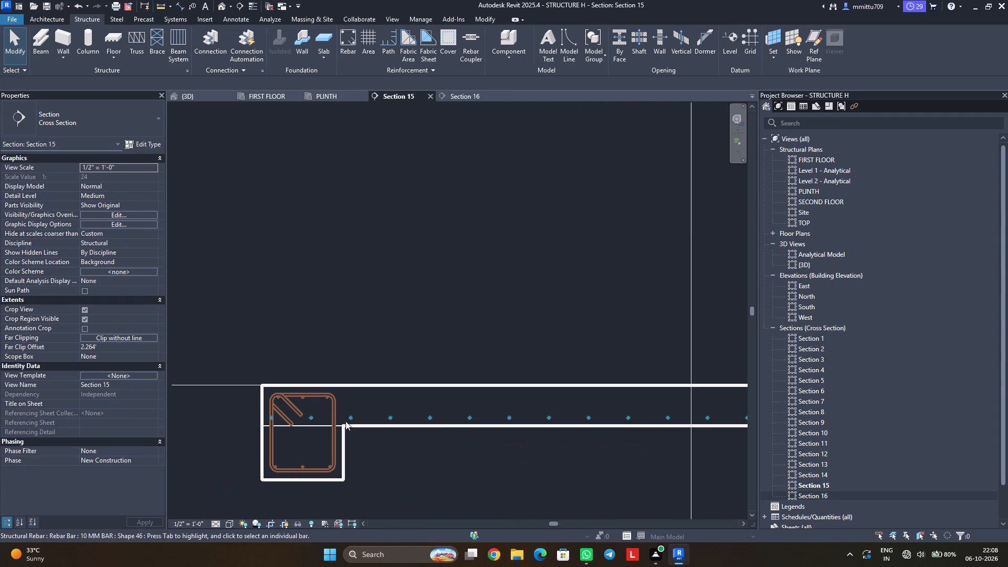
scroll(314, 416, "up", 4)
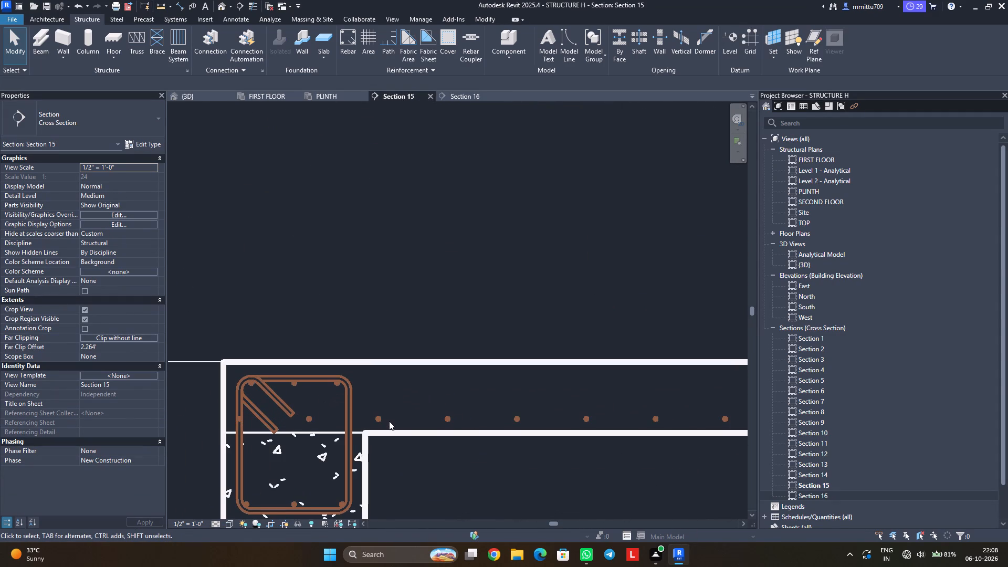
scroll(389, 421, "down", 9)
middle_click_drag(477, 430, 348, 430)
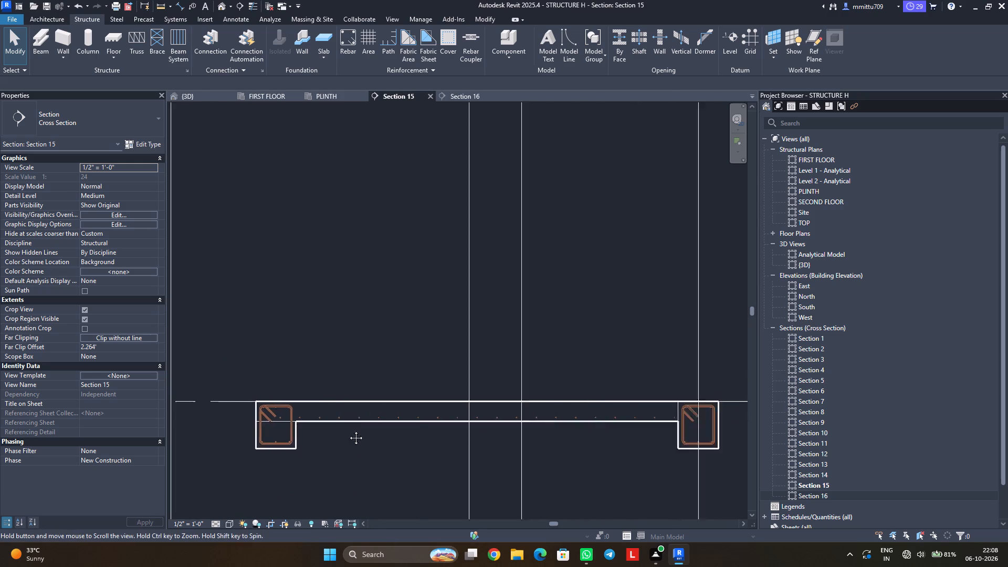
middle_click_drag(348, 430, 328, 430)
scroll(553, 413, "up", 7)
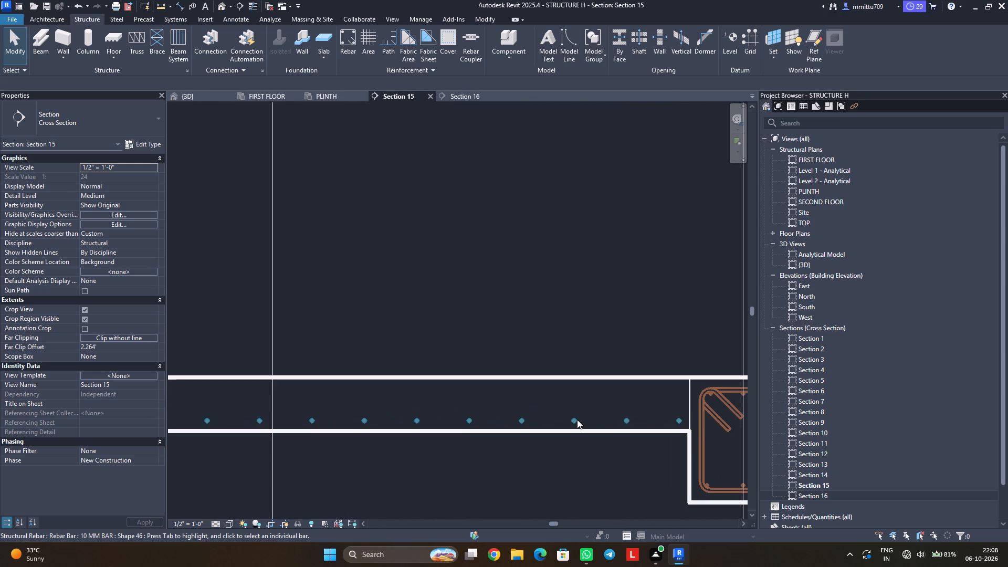
middle_click_drag(621, 414, 564, 412)
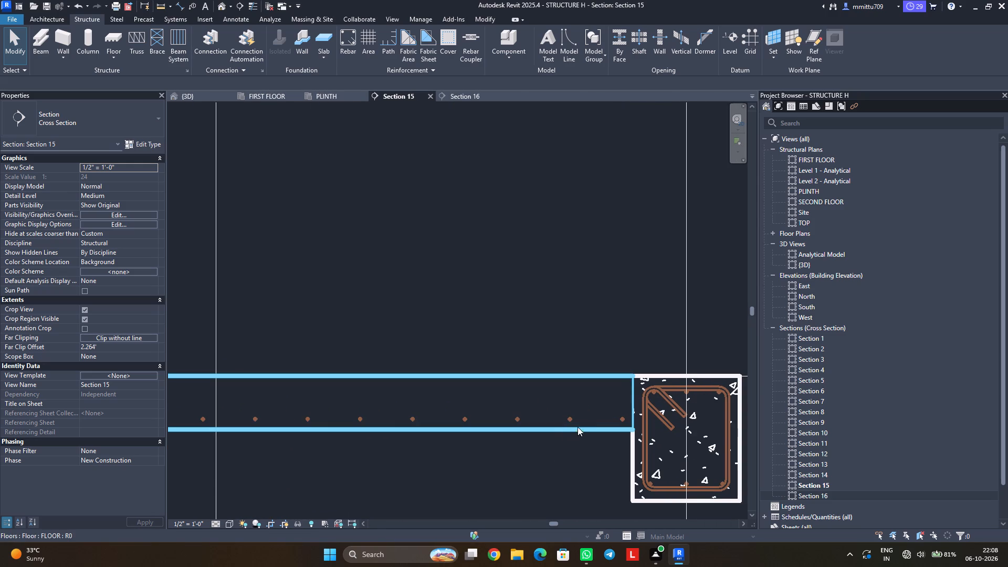
left_click(469, 100)
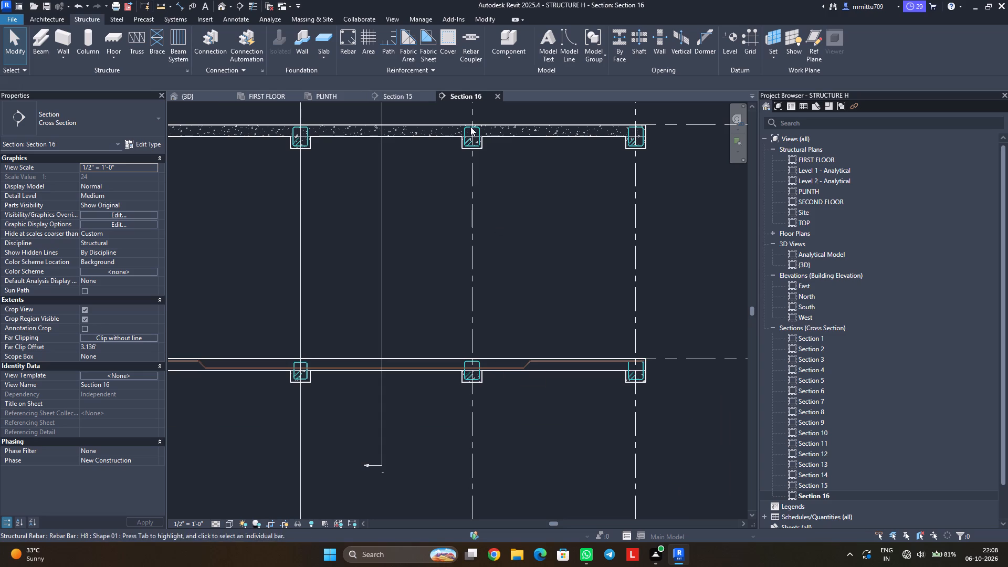
left_click(405, 96)
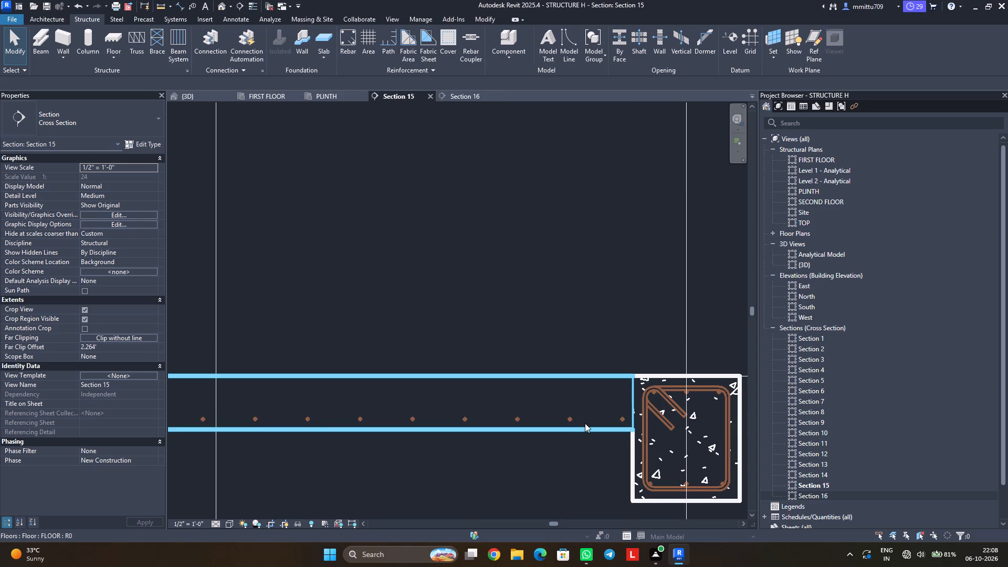
left_click(568, 423)
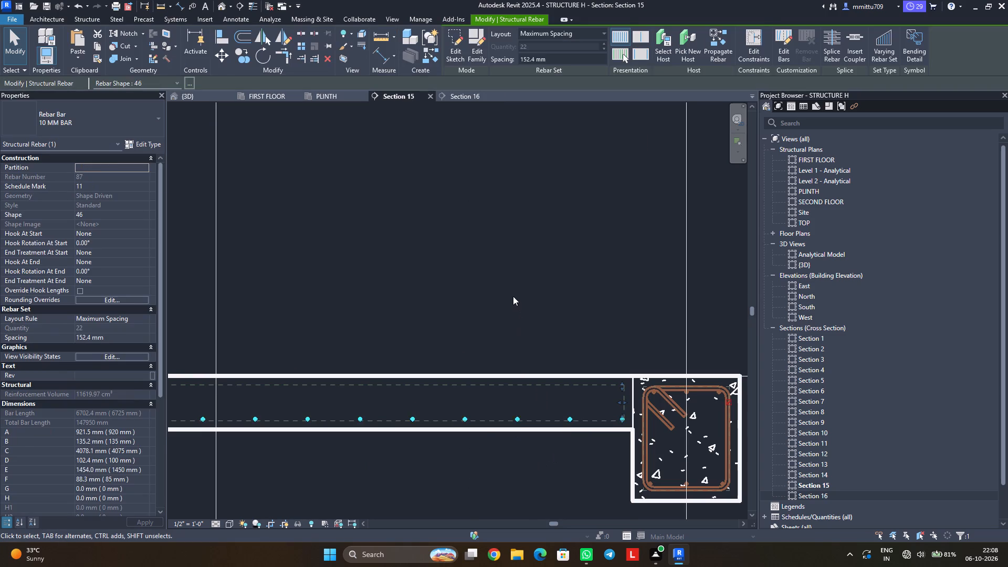
left_click(513, 296)
scroll(438, 458, "down", 3)
middle_click_drag(331, 452, 593, 385)
middle_click_drag(377, 391, 505, 378)
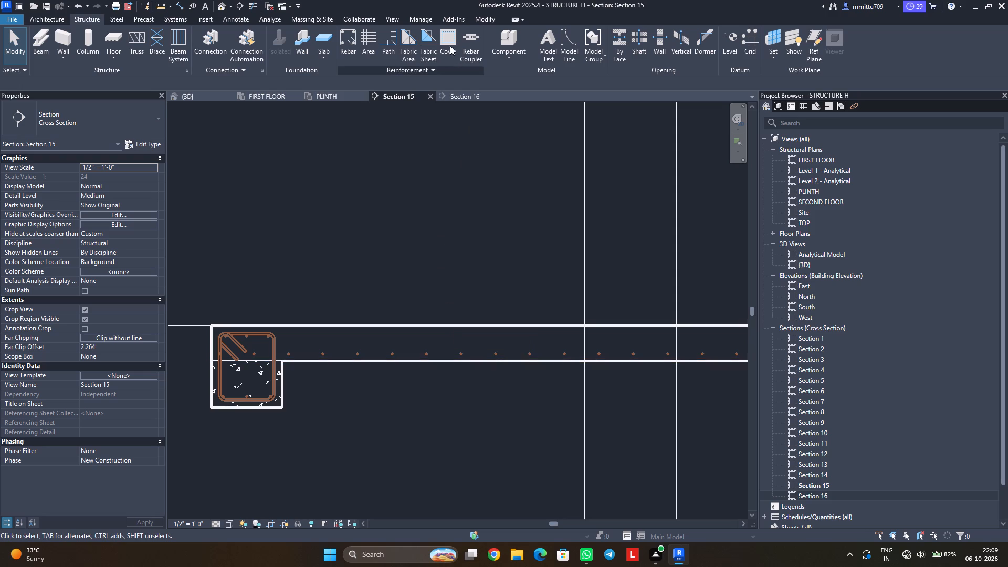
Place a straight 10 mm bar, shape 01, parallel to the work plane just above the bent-up bars in Section 15's plinth slab.
left_click(348, 47)
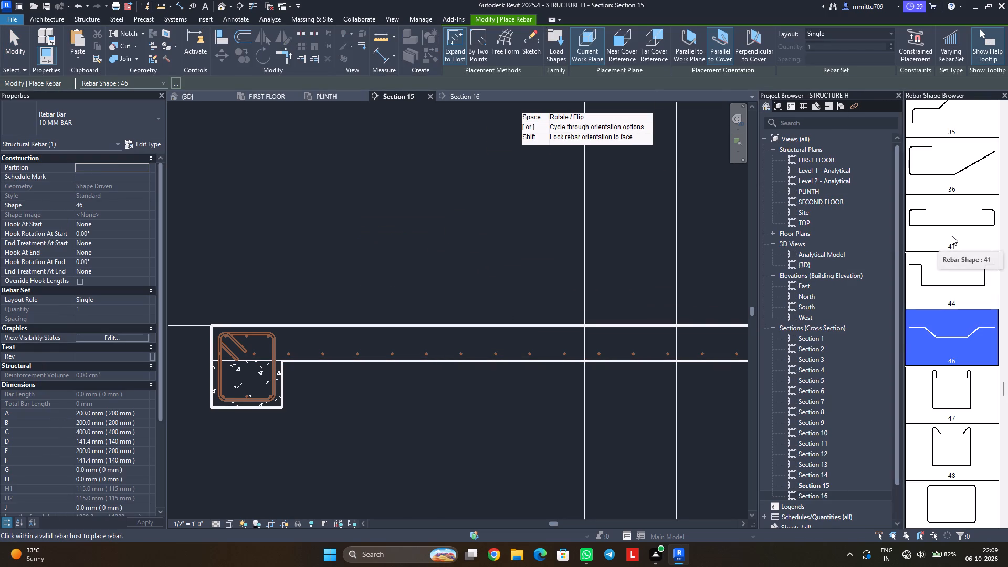
scroll(952, 236, "down", 1)
scroll(952, 236, "up", 13)
scroll(952, 236, "down", 1)
scroll(952, 236, "up", 4)
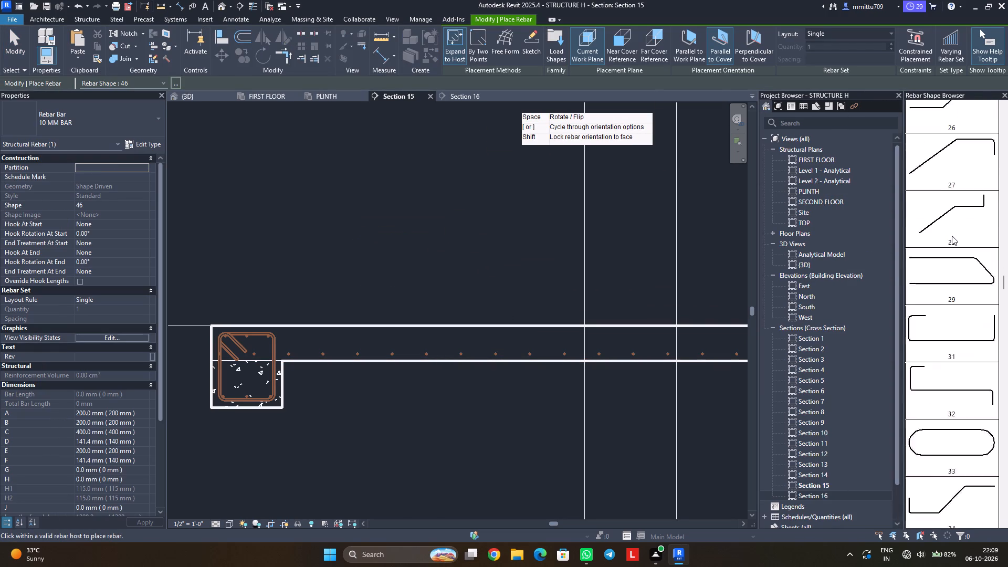
scroll(952, 236, "up", 4)
scroll(952, 236, "down", 1)
scroll(952, 236, "up", 10)
scroll(952, 236, "down", 1)
scroll(952, 236, "up", 8)
scroll(952, 236, "down", 1)
scroll(952, 236, "up", 1)
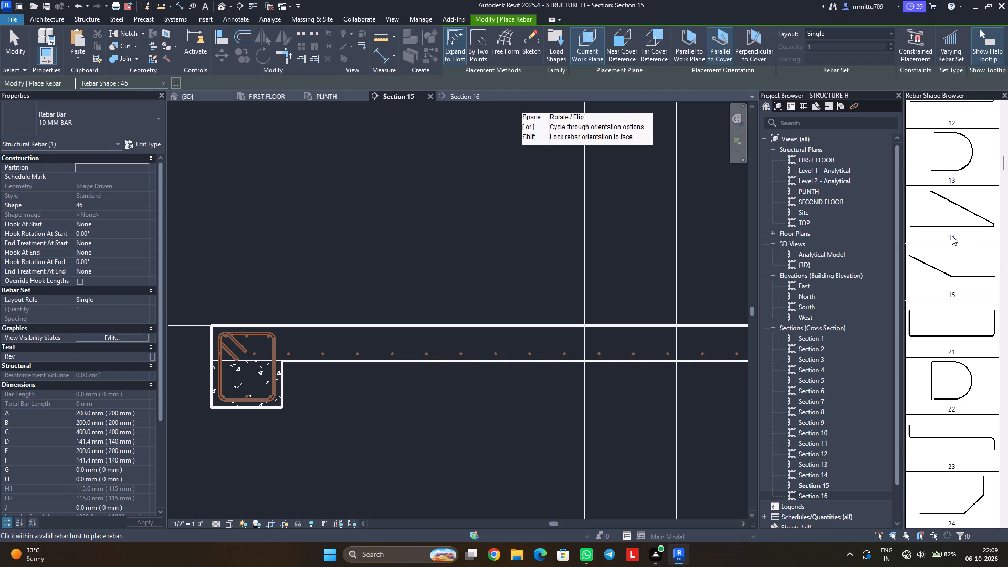
scroll(952, 236, "down", 1)
scroll(952, 236, "up", 1)
scroll(952, 236, "down", 1)
scroll(952, 236, "up", 12)
scroll(952, 236, "down", 1)
scroll(952, 236, "up", 1)
scroll(952, 236, "down", 1)
scroll(952, 236, "up", 1)
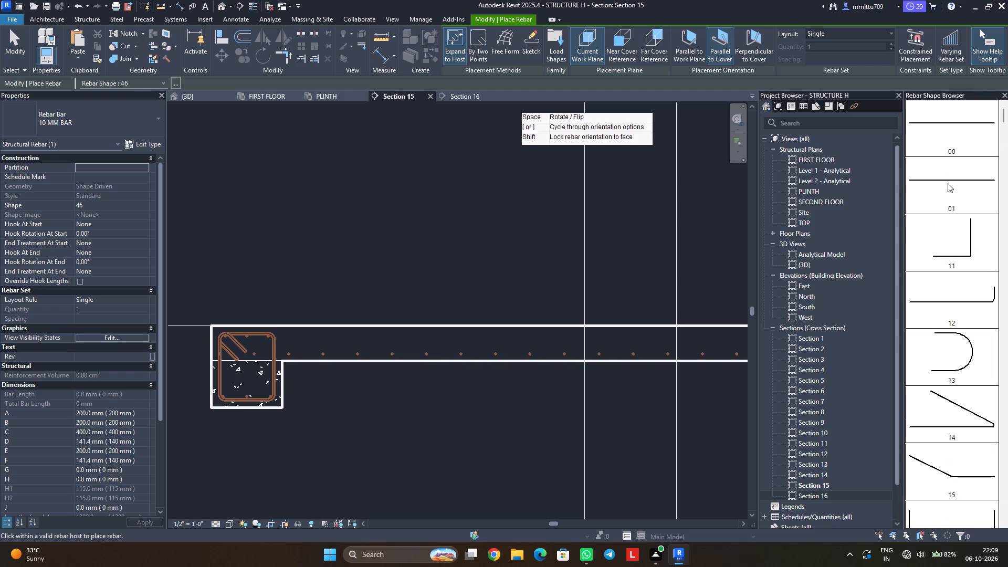
left_click(948, 183)
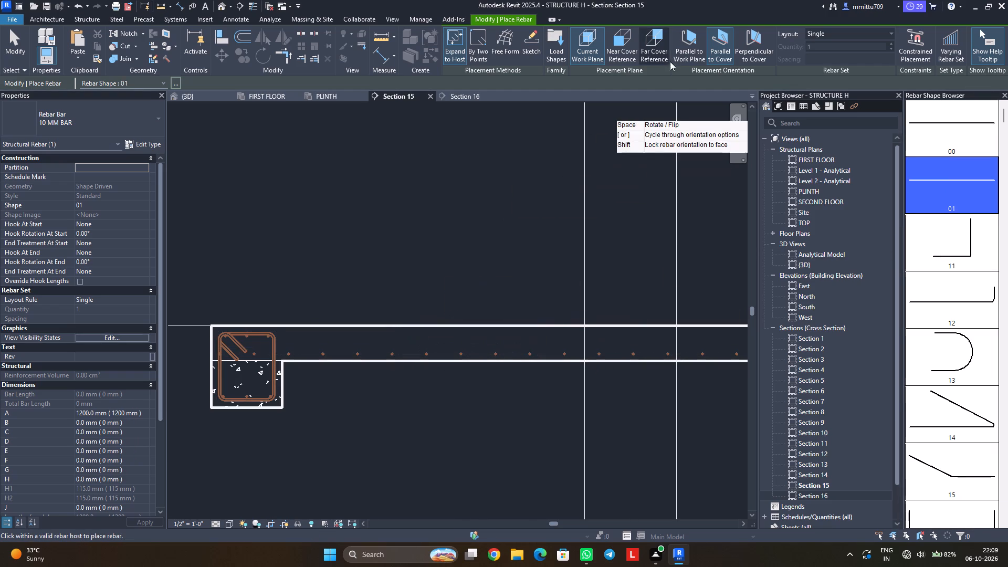
left_click(678, 50)
middle_click_drag(507, 353, 496, 312)
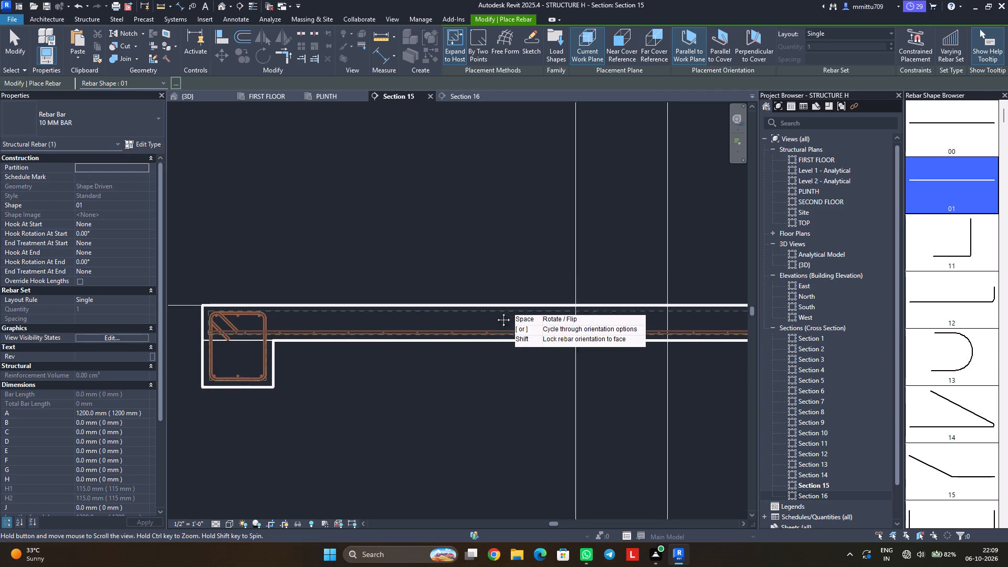
middle_click_drag(496, 312, 491, 282)
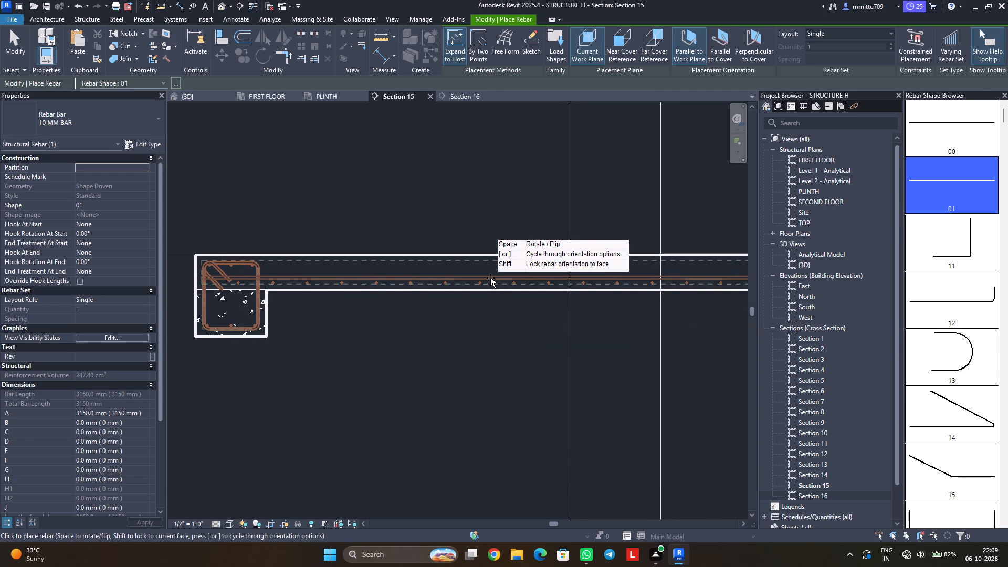
middle_click_drag(490, 278, 426, 284)
scroll(426, 284, "up", 1)
scroll(426, 284, "down", 3)
middle_click_drag(476, 285, 417, 285)
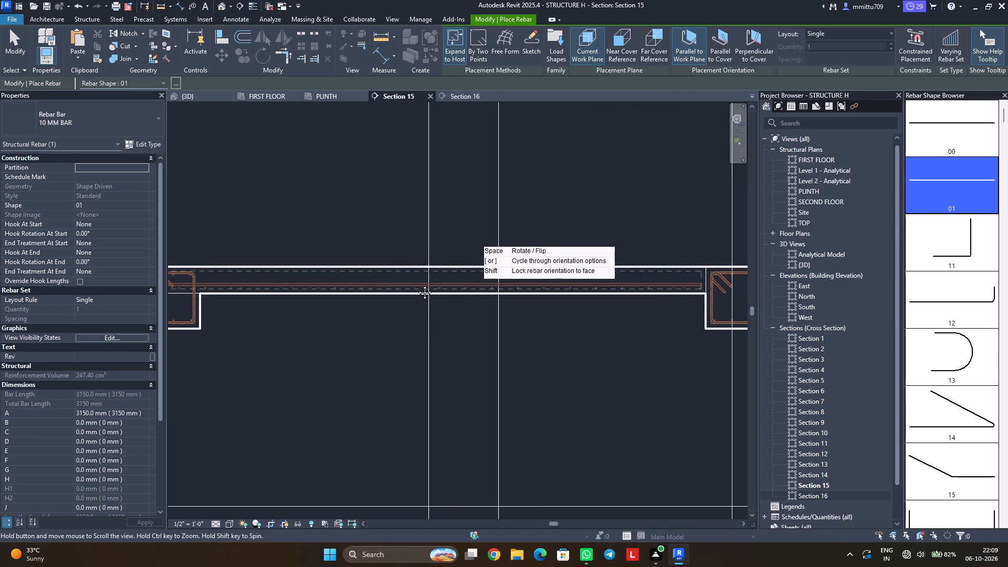
middle_click_drag(417, 285, 392, 289)
scroll(404, 290, "up", 5)
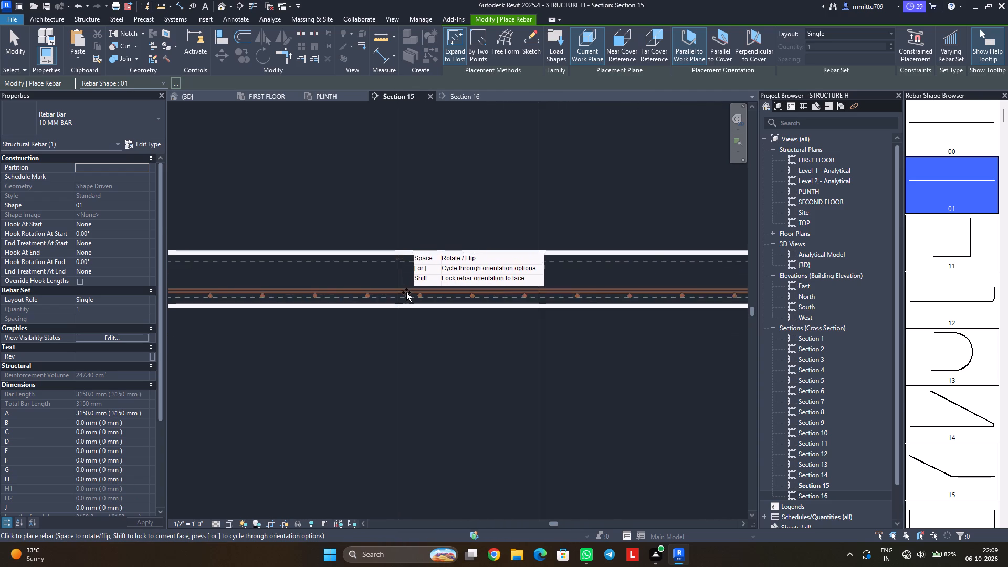
scroll(406, 292, "up", 2)
scroll(406, 292, "down", 1)
scroll(406, 292, "up", 4)
scroll(407, 292, "down", 1)
scroll(407, 292, "up", 1)
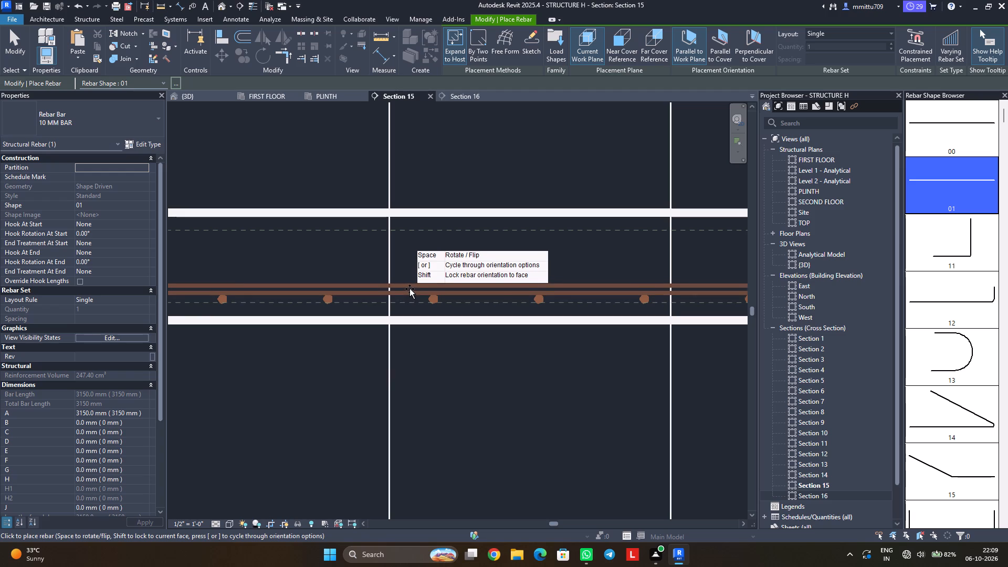
left_click(411, 288)
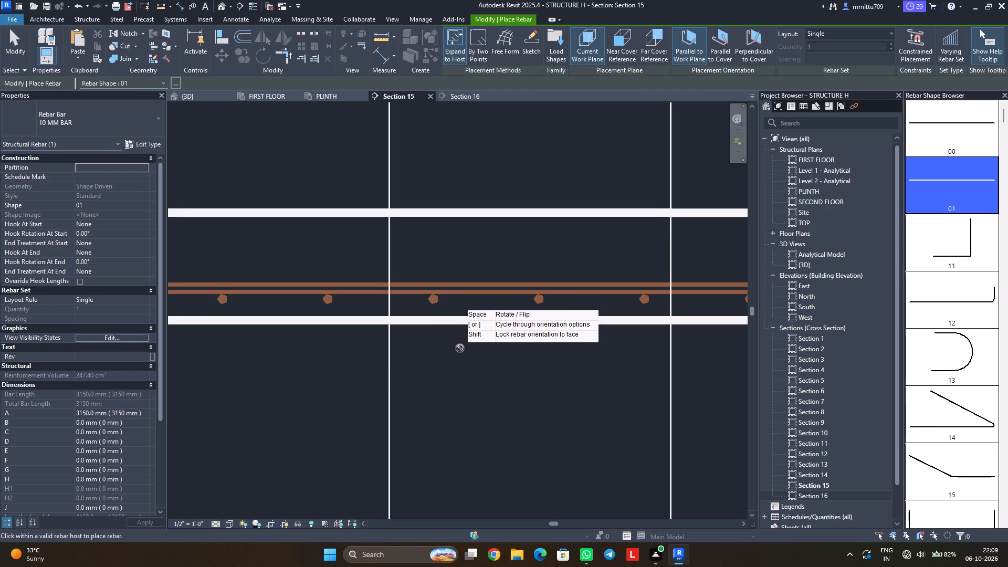
key("Escape")
key("Escape")
Set the straight bar's layout to Maximum Spacing with a spacing of 6".
left_click(409, 291)
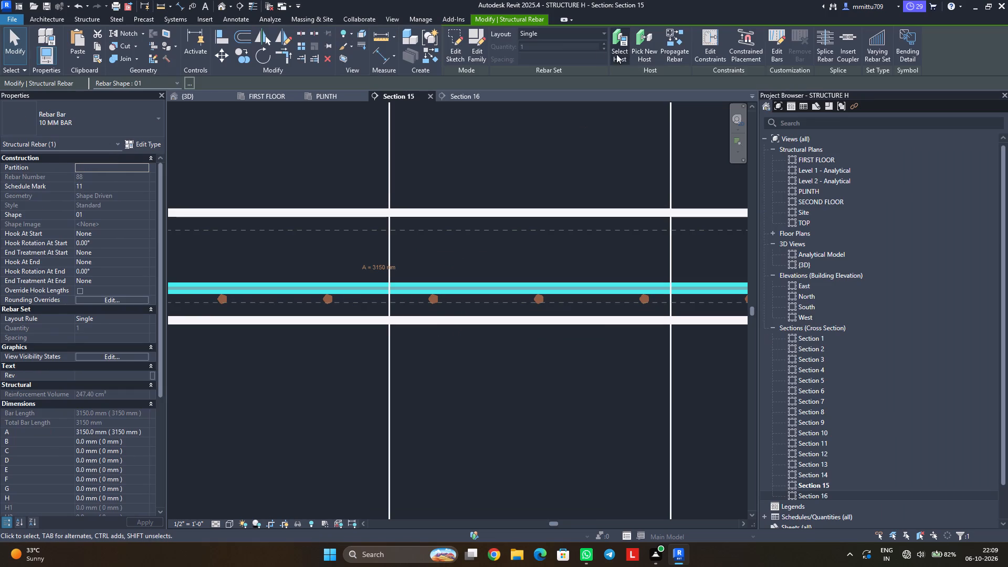
left_click(556, 35)
left_click(549, 73)
left_click(555, 33)
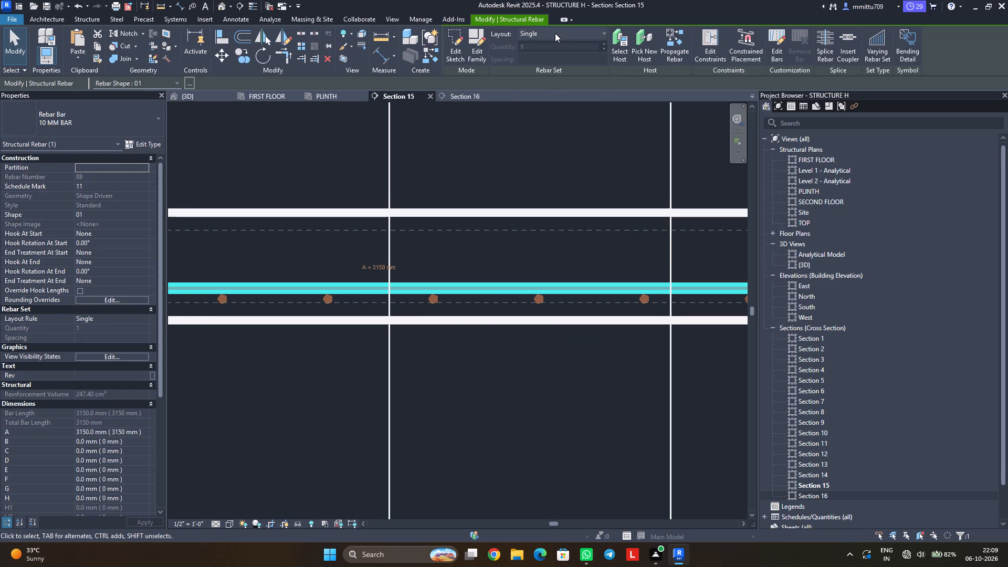
left_click(552, 66)
left_click(553, 58)
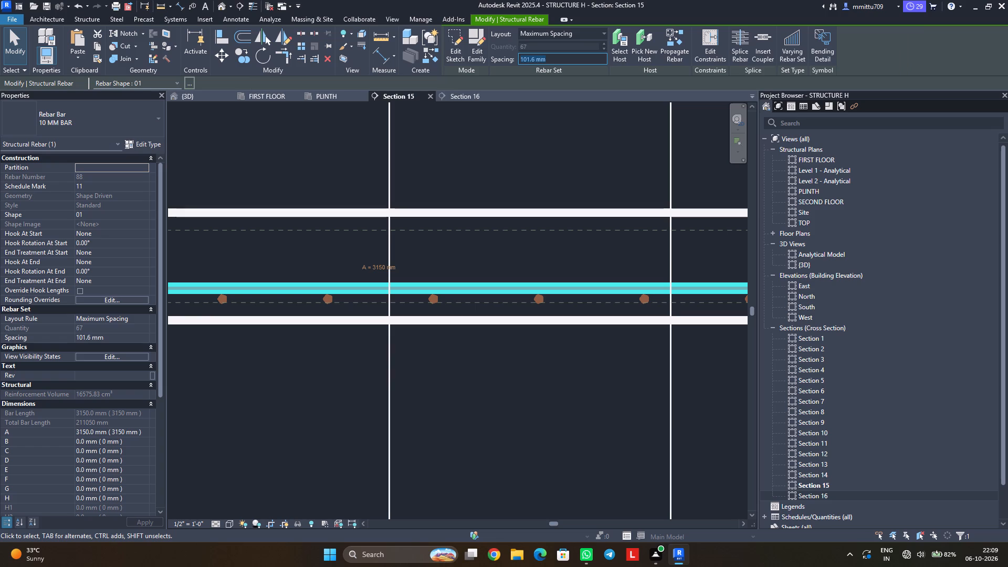
type("6\"")
key("Return")
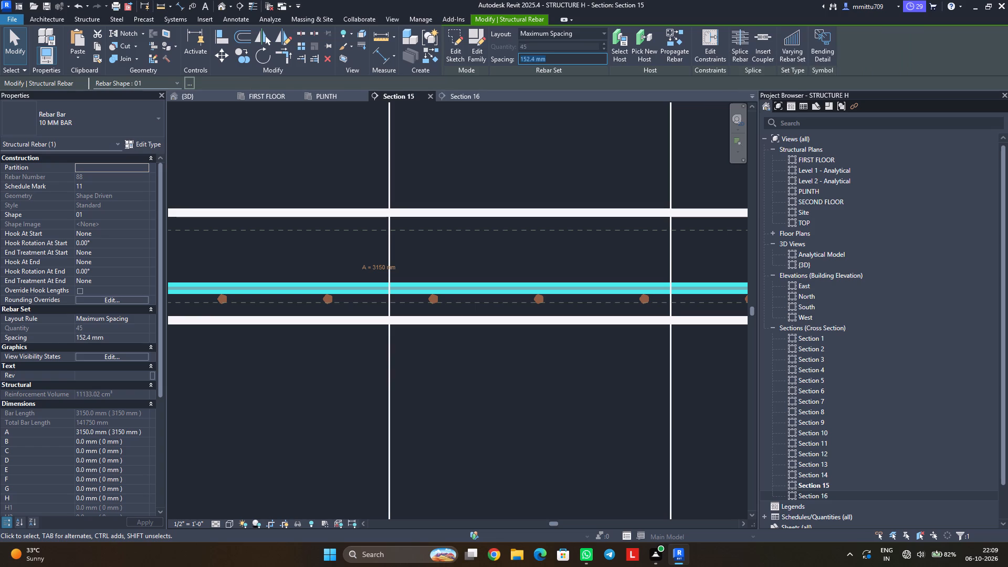
Make the straight rebar set in the plinth slab unobscured in the {3D} view.
left_click(133, 353)
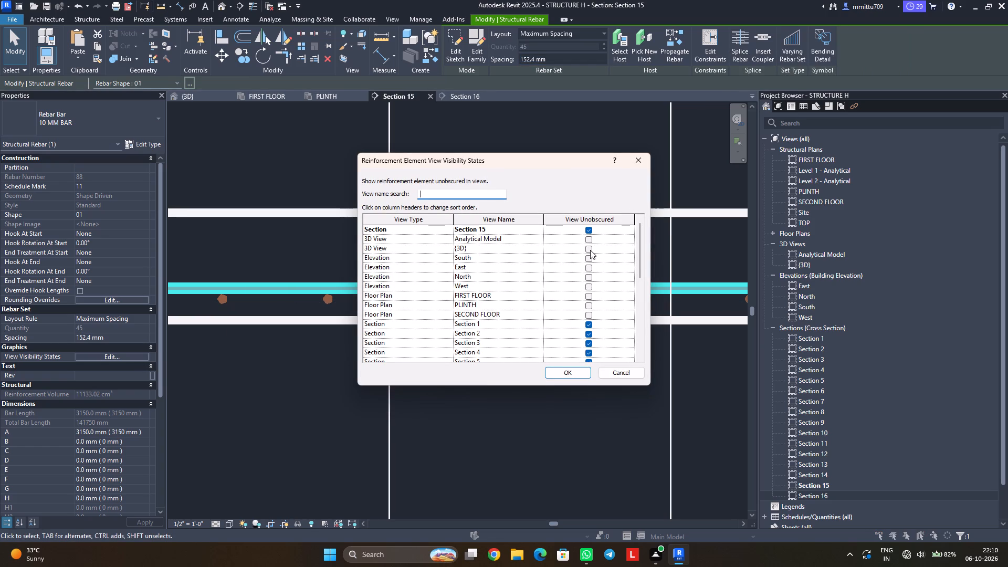
left_click(590, 250)
left_click(578, 370)
left_click(522, 435)
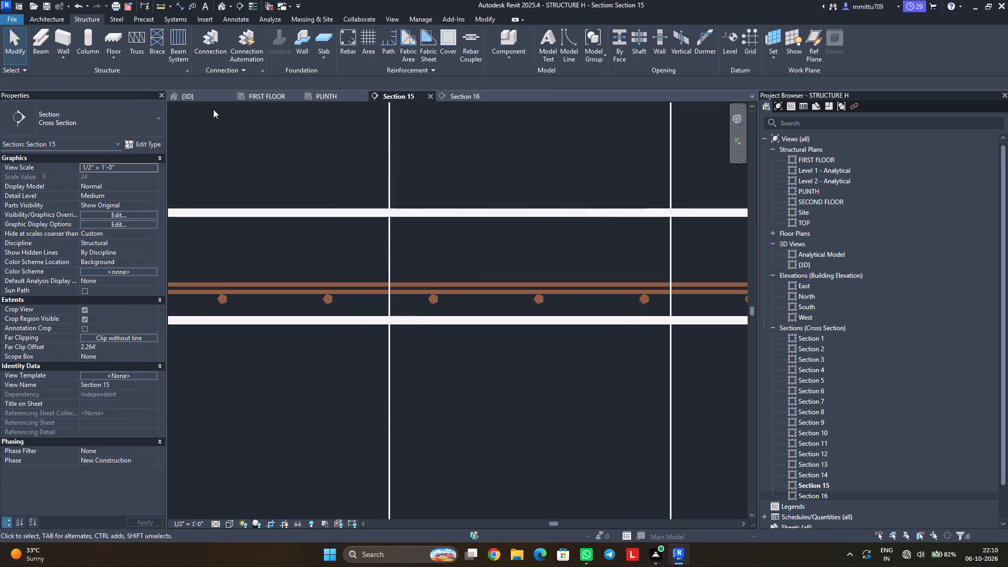
Inspect the straight and bent-up bar sets along the plinth slab's edge in the {3D} view.
left_click(207, 98)
middle_click_drag(384, 422, 405, 376)
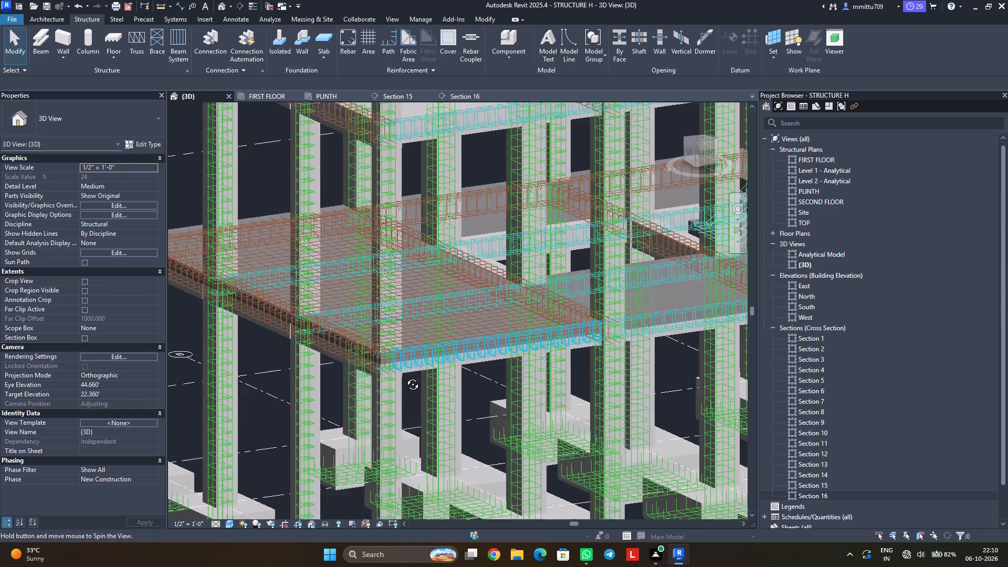
middle_click_drag(405, 376, 351, 418)
scroll(417, 391, "up", 2)
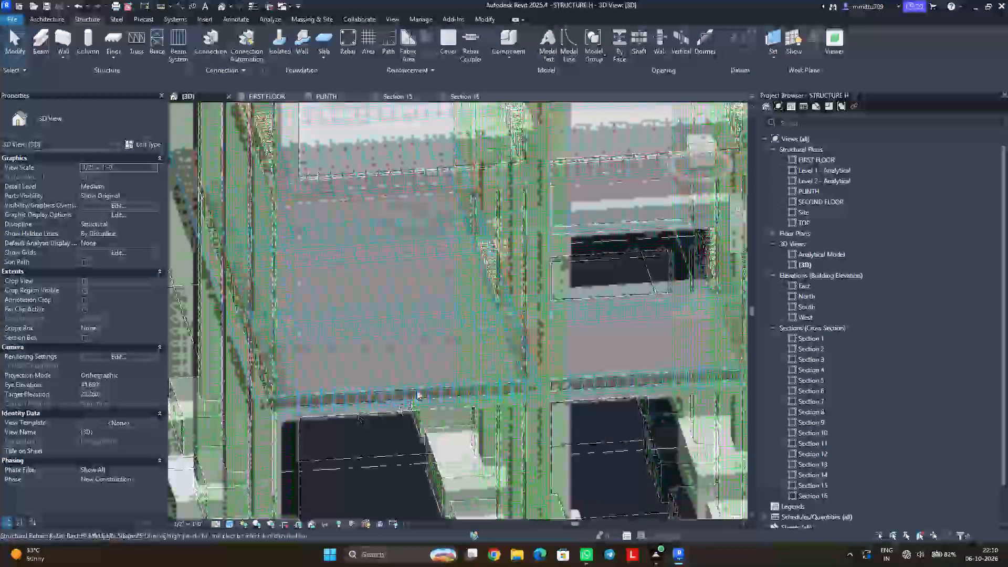
scroll(417, 391, "up", 3)
scroll(417, 391, "down", 1)
scroll(417, 391, "up", 1)
scroll(417, 391, "down", 2)
middle_click_drag(352, 415, 471, 360)
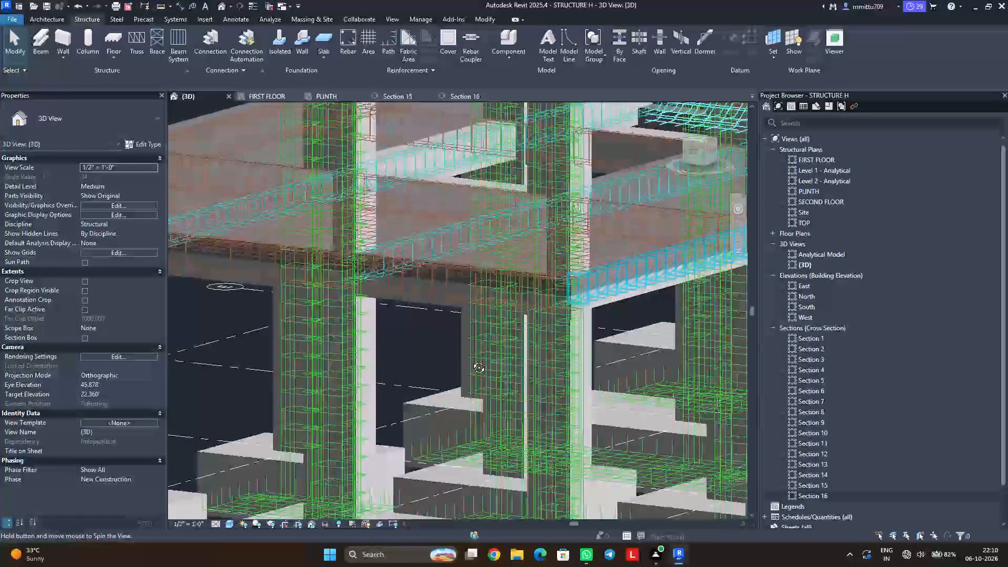
middle_click_drag(471, 360, 543, 328)
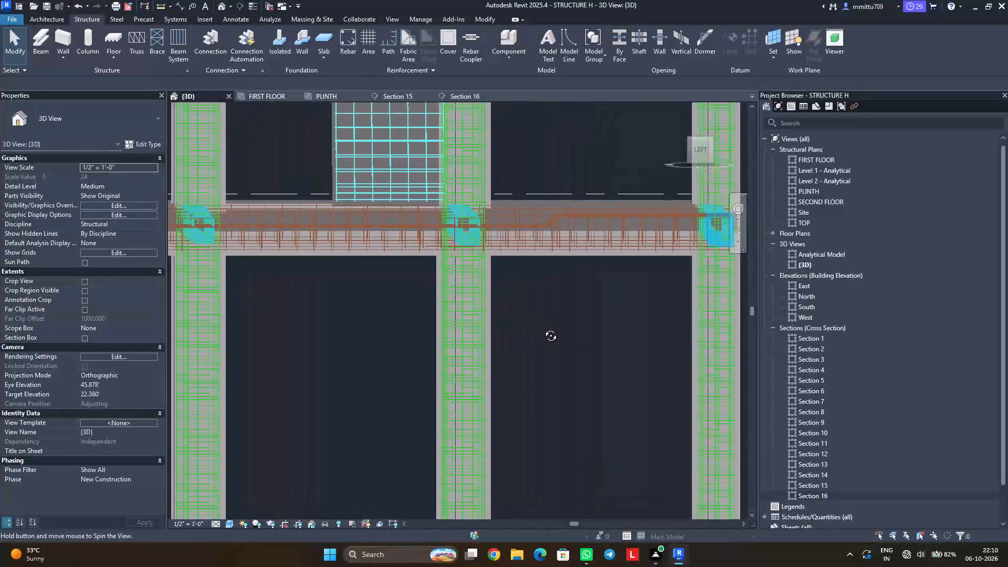
middle_click_drag(543, 328, 547, 321)
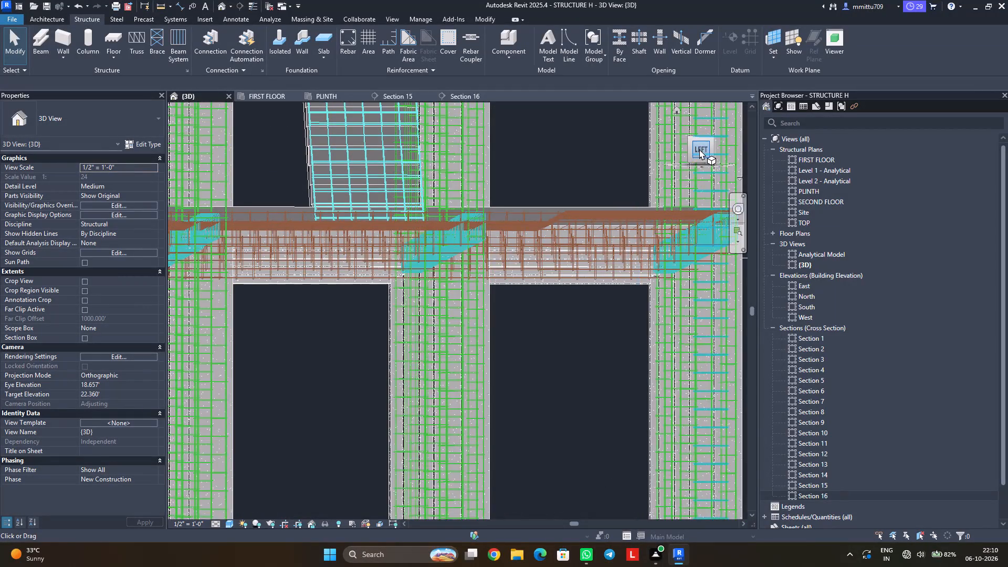
Examine the plinth slab's bar layers side-on in the {3D} view's left orientation, around the bend of the bent-up bars.
left_click(699, 149)
scroll(493, 299, "up", 6)
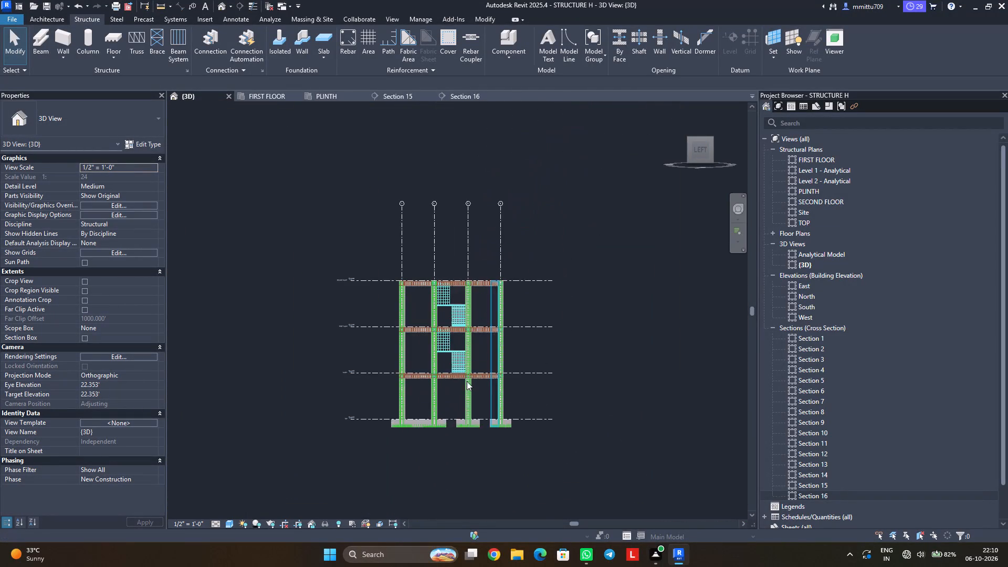
scroll(467, 381, "up", 3)
scroll(467, 385, "down", 1)
scroll(467, 385, "up", 5)
scroll(483, 411, "down", 1)
scroll(484, 412, "up", 2)
scroll(484, 414, "down", 1)
scroll(484, 415, "up", 1)
scroll(488, 423, "down", 1)
scroll(498, 436, "up", 1)
scroll(498, 436, "down", 1)
scroll(498, 436, "up", 4)
scroll(499, 439, "down", 1)
scroll(499, 439, "up", 2)
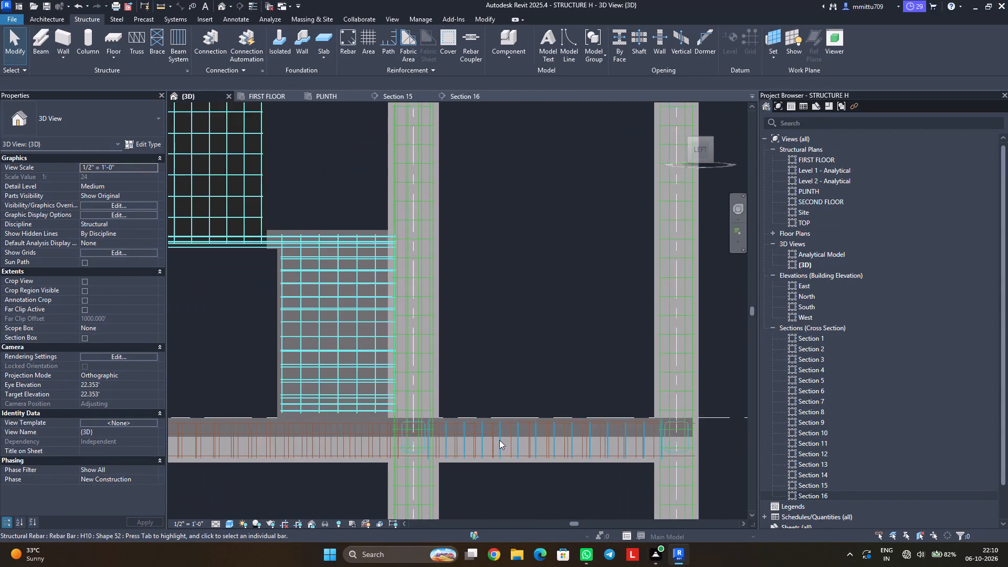
scroll(499, 440, "up", 5)
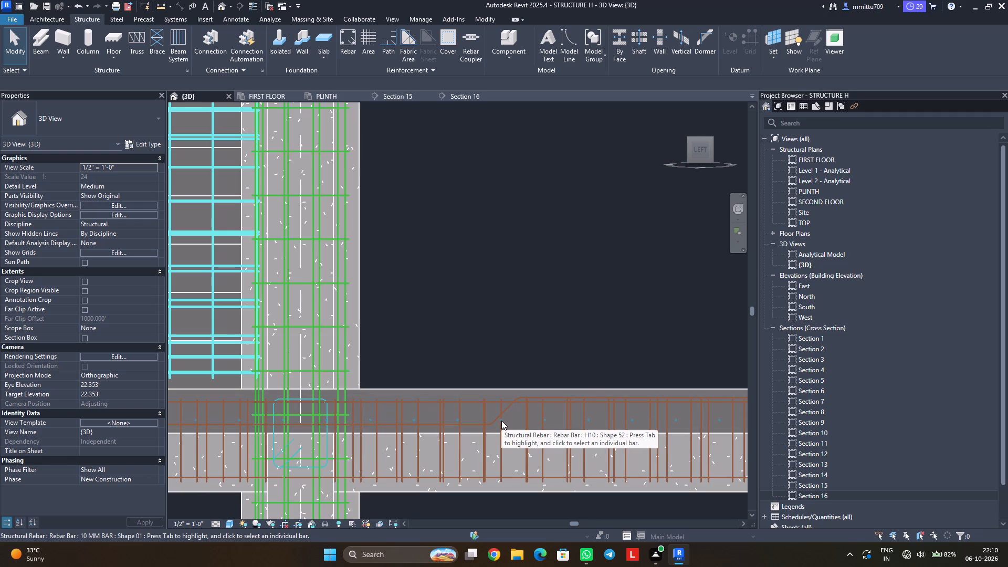
scroll(501, 421, "down", 9)
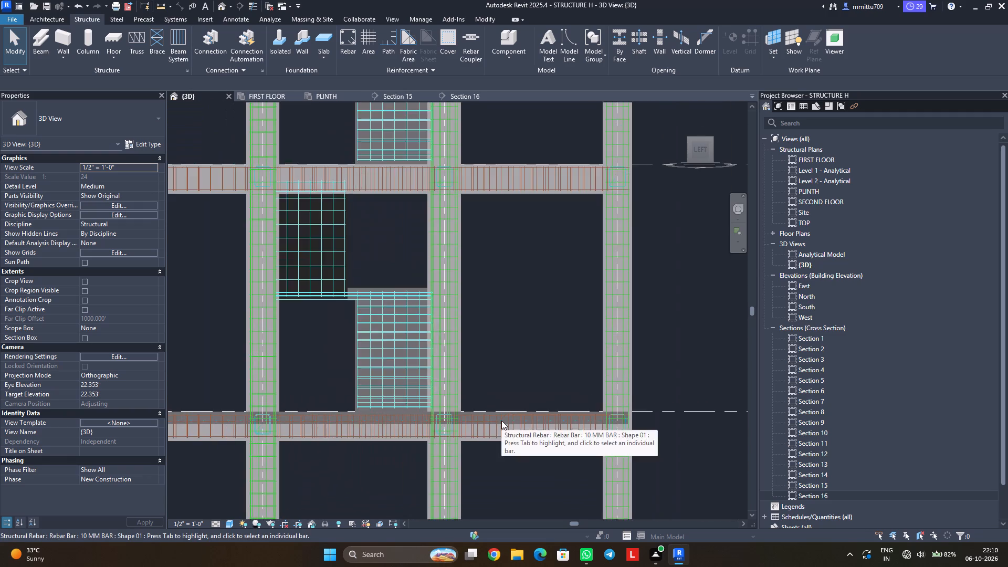
scroll(501, 421, "down", 3)
Examine the crossing straight and bent-up bars over the plinth slab obliquely from above, up close and within the whole frame.
middle_click_drag(513, 417, 477, 487)
scroll(477, 493, "up", 3)
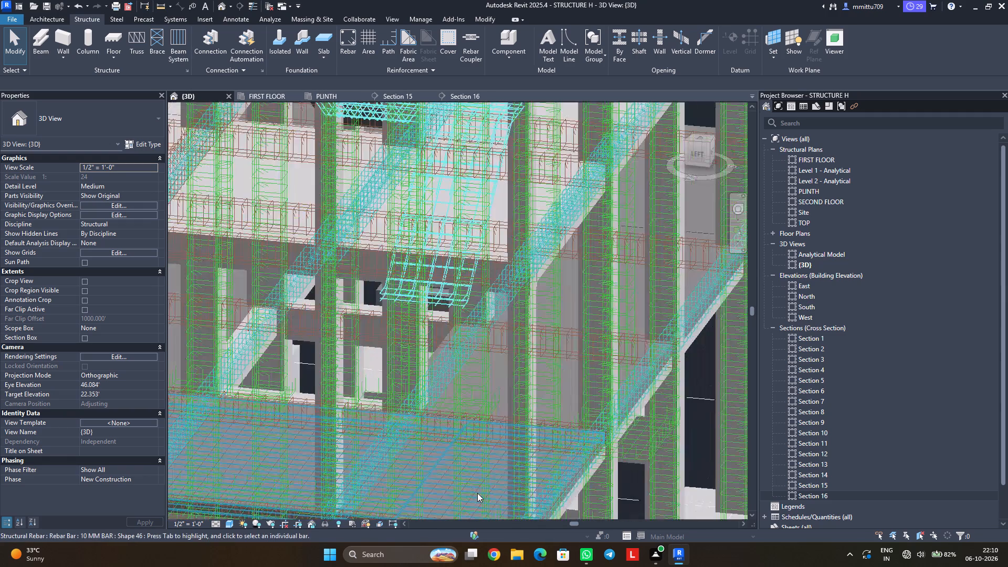
scroll(477, 493, "up", 2)
scroll(477, 493, "down", 1)
scroll(477, 493, "up", 3)
scroll(433, 473, "down", 4)
scroll(433, 471, "up", 1)
scroll(433, 471, "down", 2)
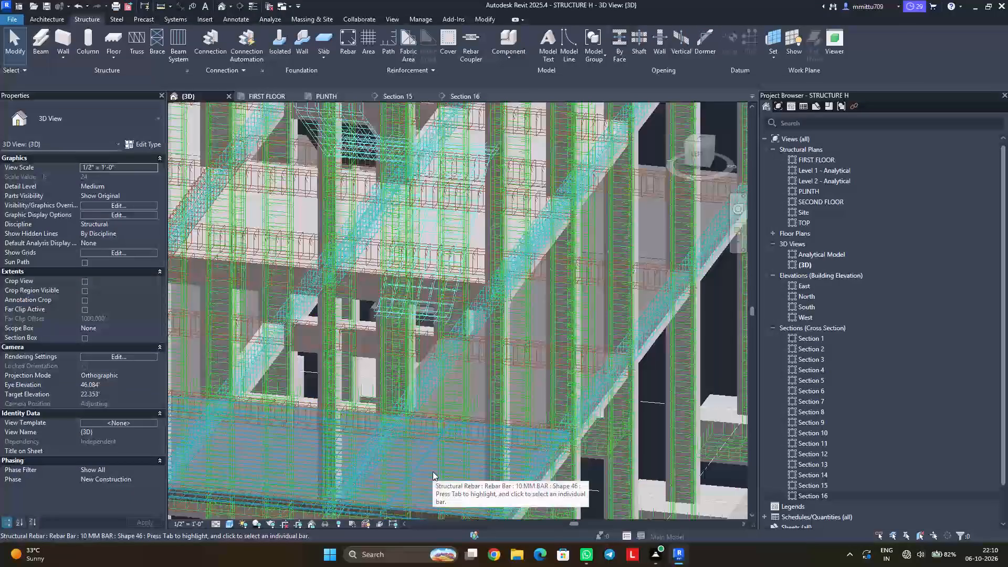
scroll(433, 471, "down", 1)
scroll(433, 471, "up", 1)
scroll(433, 471, "down", 5)
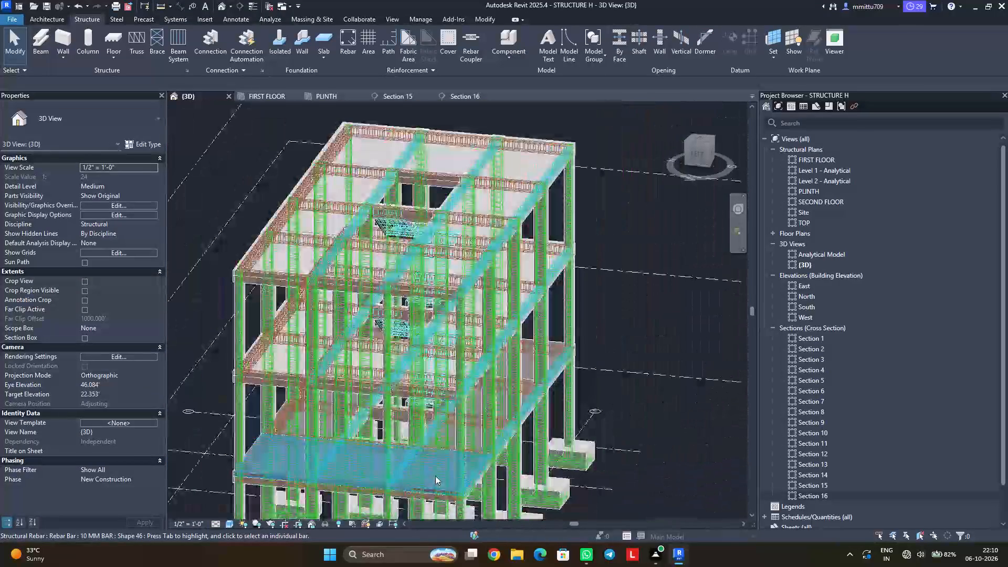
scroll(426, 480, "up", 9)
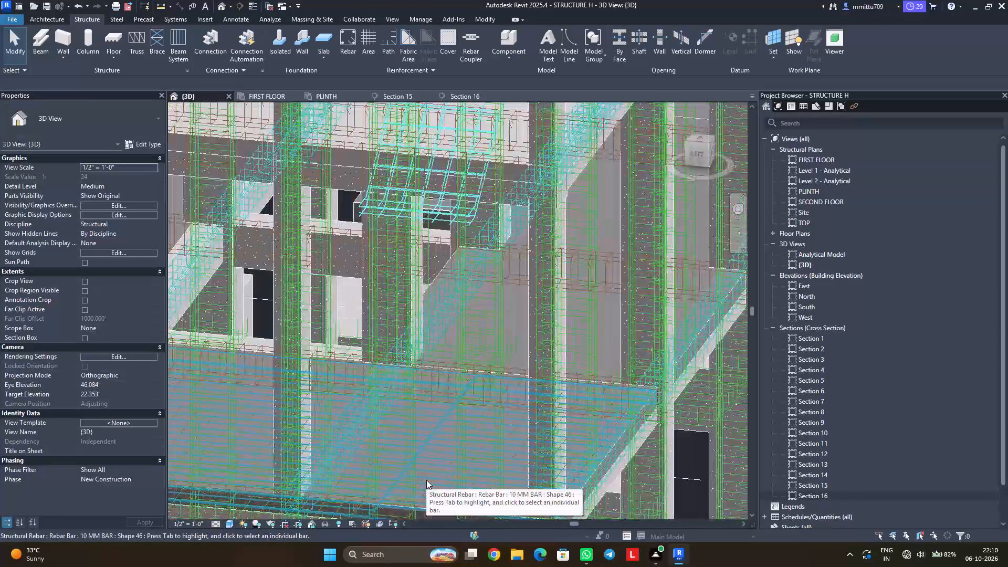
scroll(433, 478, "down", 3)
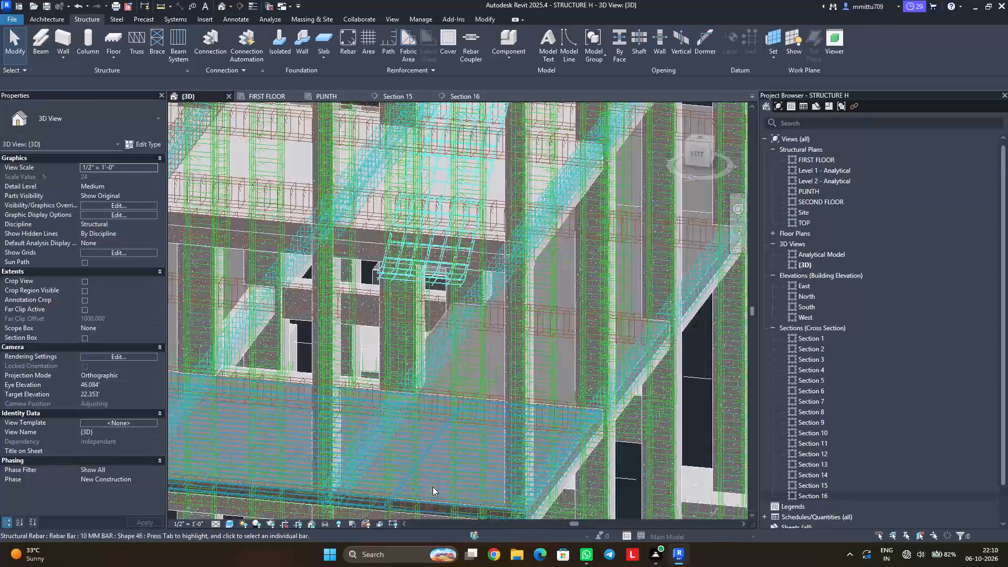
scroll(433, 487, "down", 2)
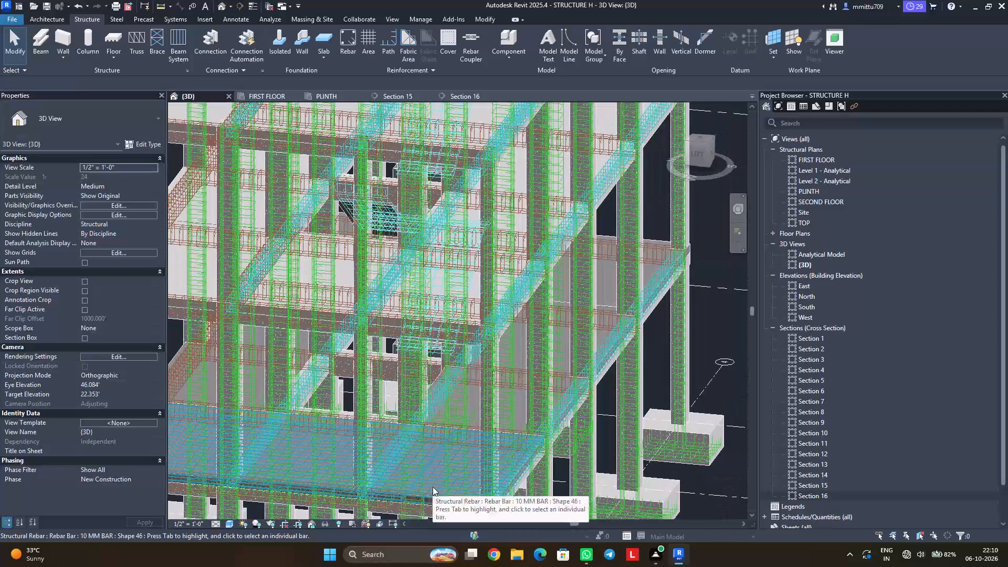
scroll(433, 487, "down", 2)
middle_click_drag(405, 486, 432, 455)
scroll(377, 431, "up", 2)
scroll(377, 431, "down", 1)
scroll(377, 431, "up", 3)
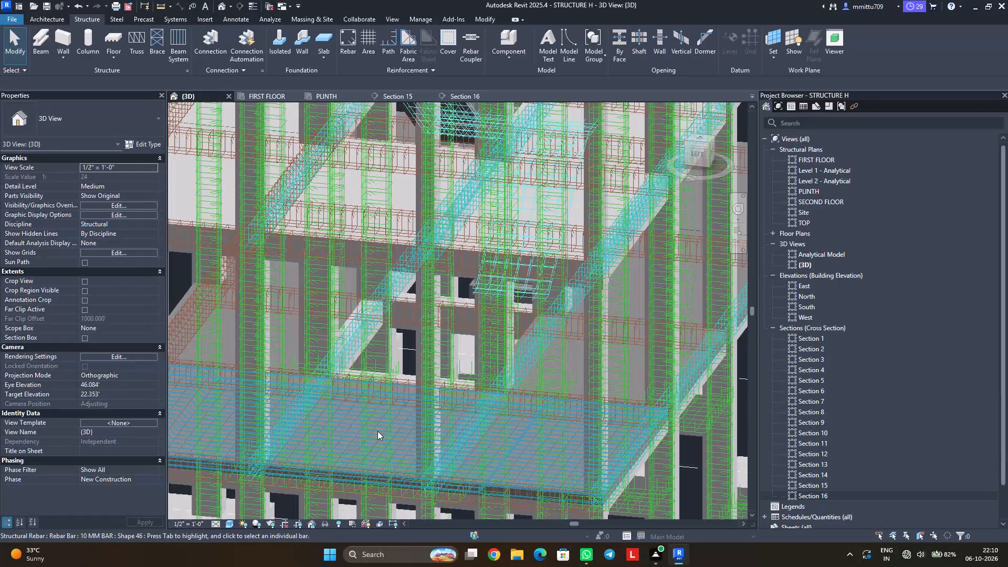
scroll(377, 431, "up", 1)
scroll(377, 431, "down", 1)
scroll(377, 431, "up", 10)
scroll(377, 431, "down", 4)
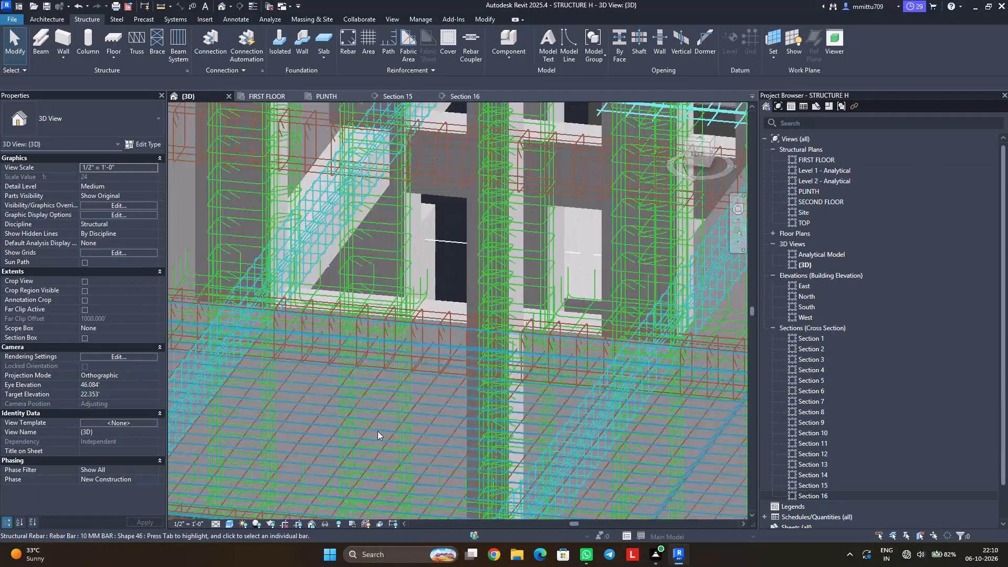
scroll(377, 431, "down", 13)
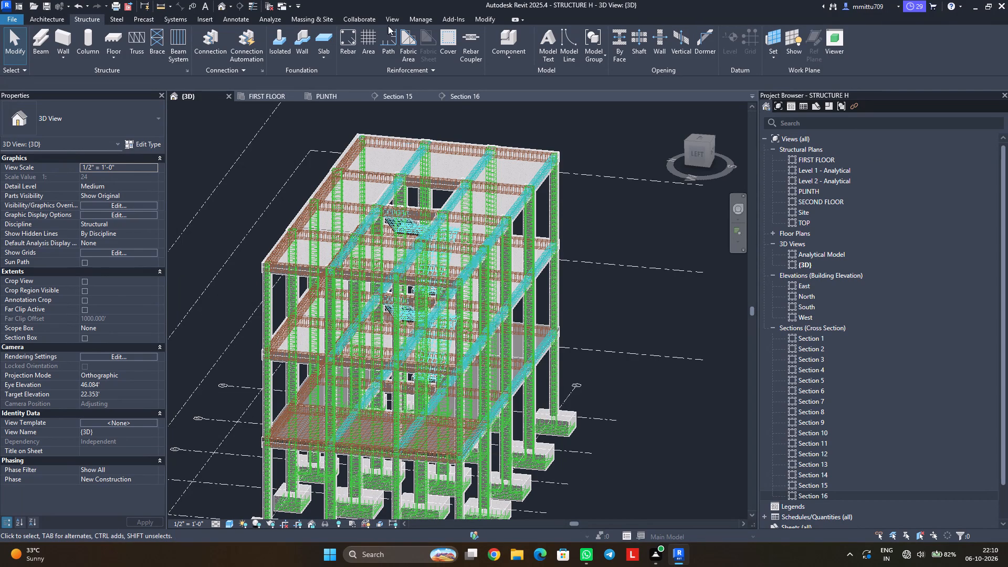
Delete the 10 mm bent-up rebar set (Shape 46) from the plinth slab in Section 16.
left_click(457, 93)
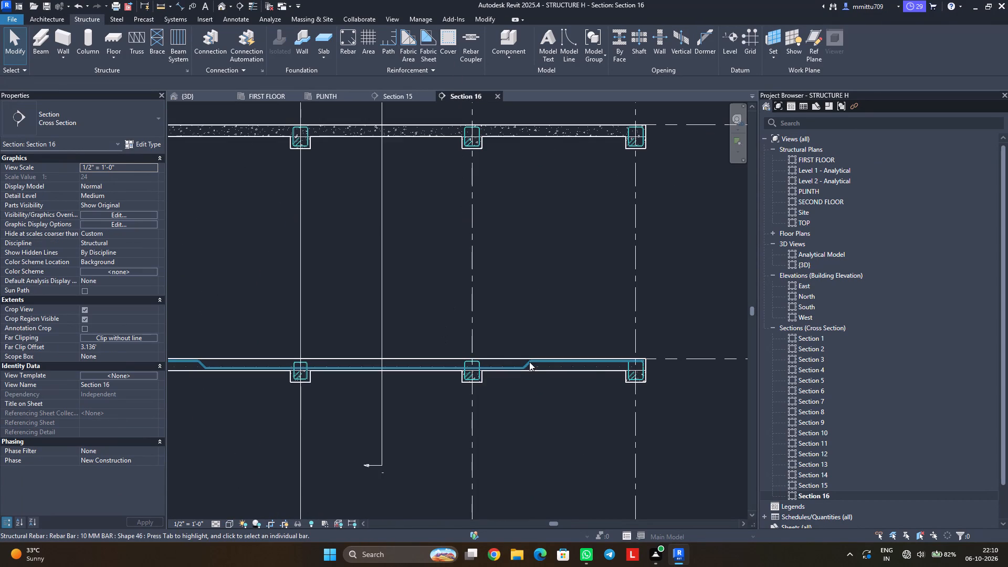
left_click(527, 362)
key("Escape")
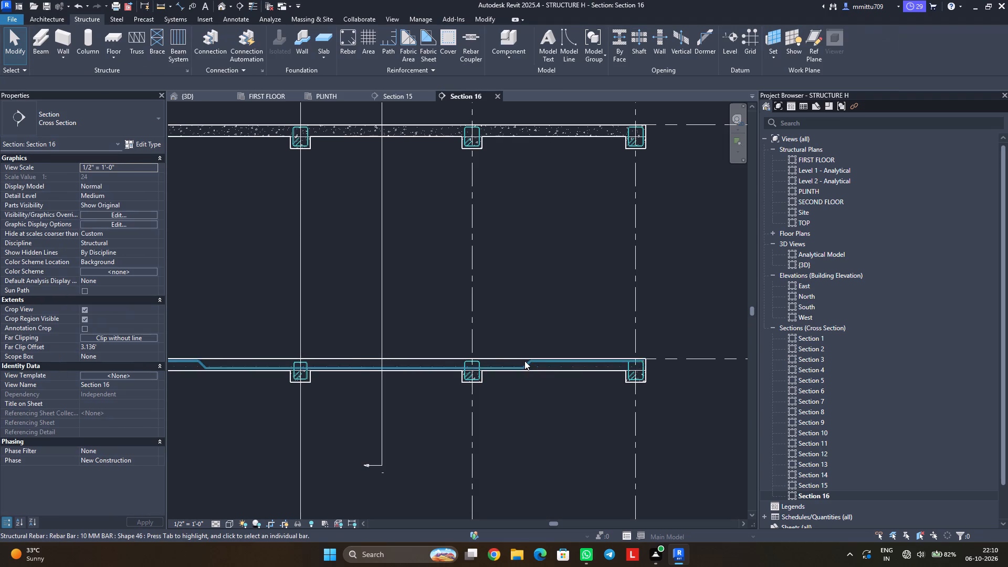
scroll(524, 361, "up", 4)
scroll(524, 361, "down", 1)
scroll(532, 361, "up", 3)
scroll(532, 361, "down", 1)
scroll(532, 361, "up", 7)
scroll(532, 361, "down", 1)
left_click(532, 368)
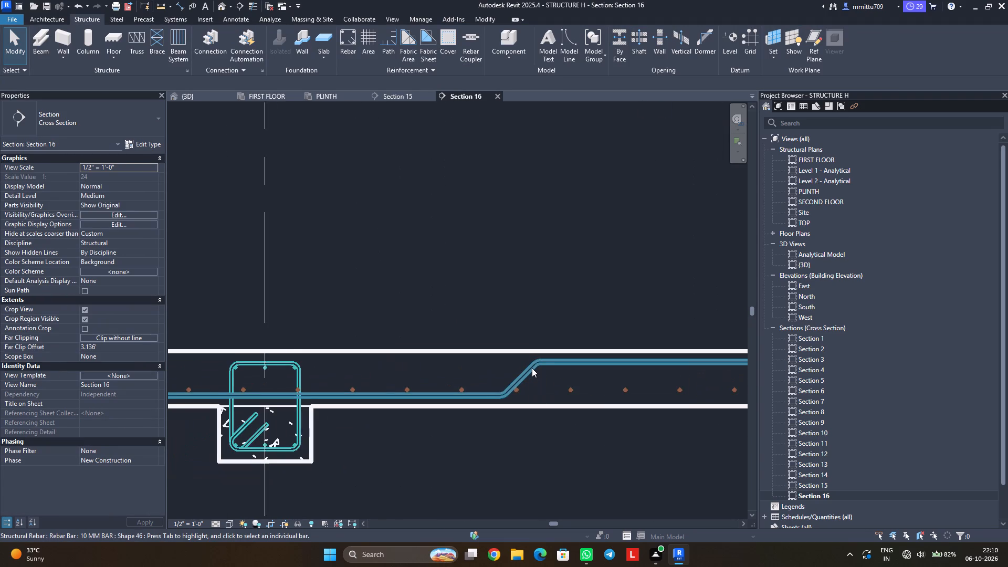
key("Delete")
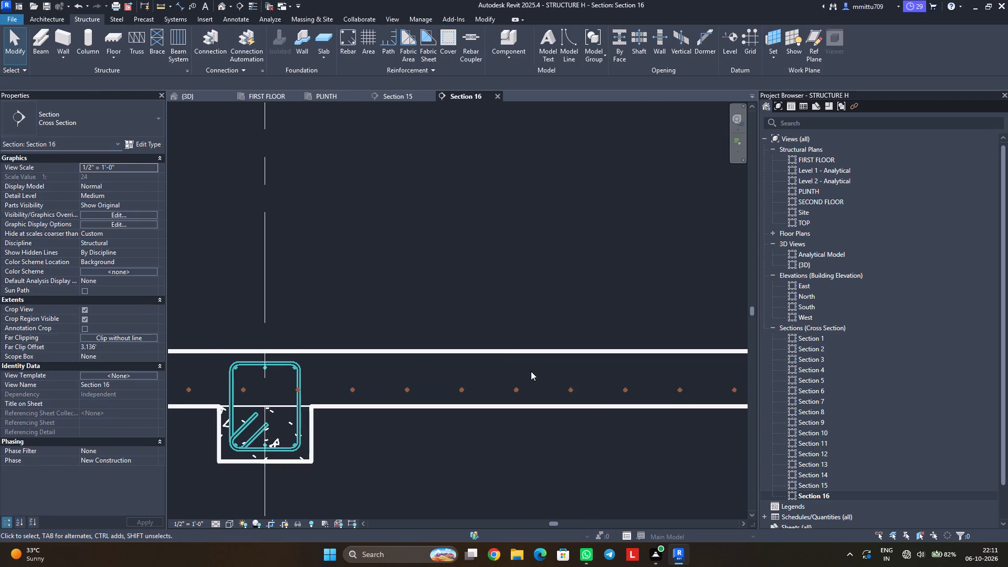
Place a straight 10 MM BAR, Shape 01, parallel to the work plane along the plinth slab's bottom in Section 16.
scroll(531, 372, "down", 4)
middle_click_drag(409, 398, 488, 379)
scroll(488, 379, "up", 1)
scroll(485, 379, "down", 2)
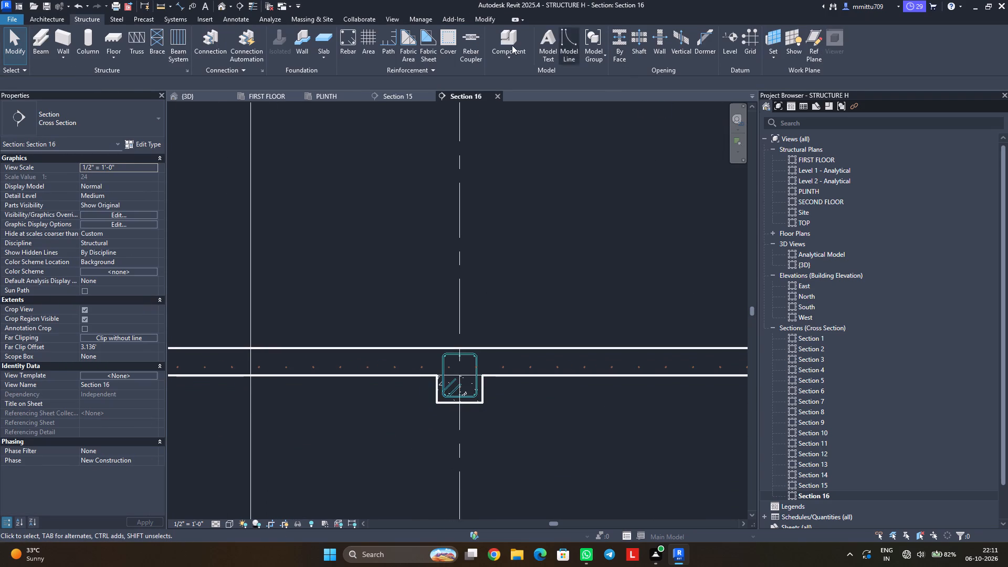
left_click(345, 44)
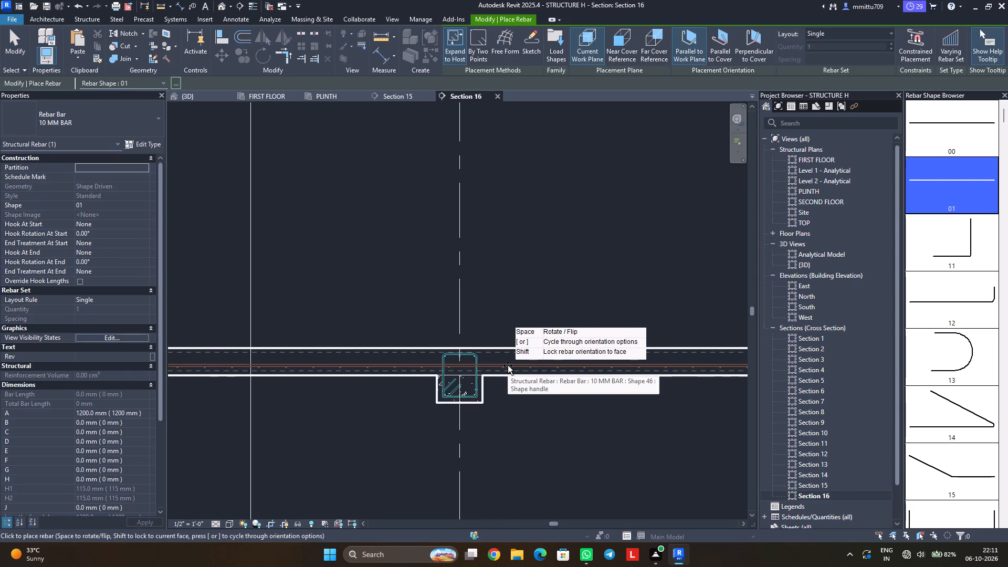
middle_click_drag(508, 365, 585, 302)
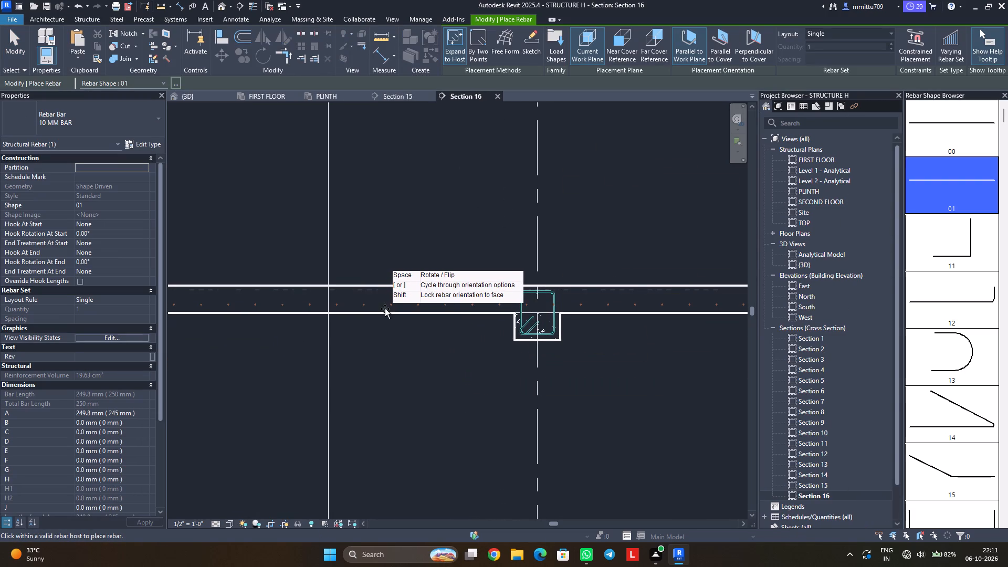
left_click(386, 307)
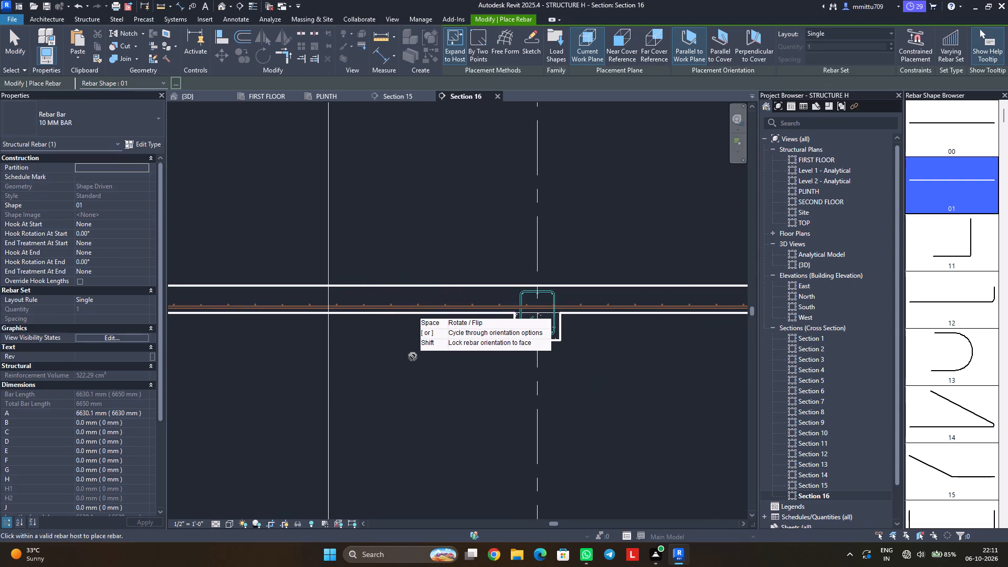
key("Escape")
key("Escape")
Set the new straight bar's layout in the plinth slab to Maximum Spacing at 6".
left_click(404, 304)
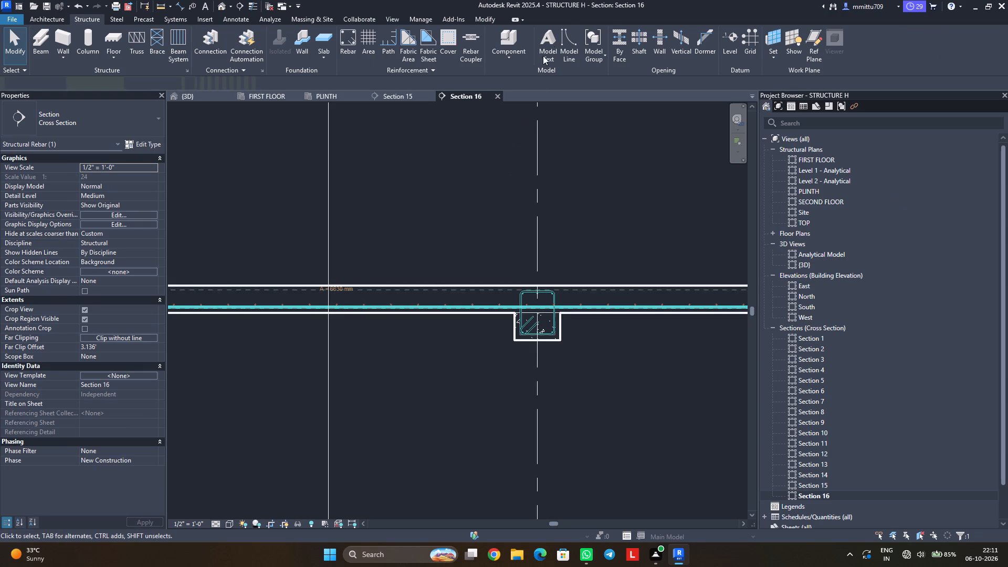
left_click(558, 33)
left_click(549, 67)
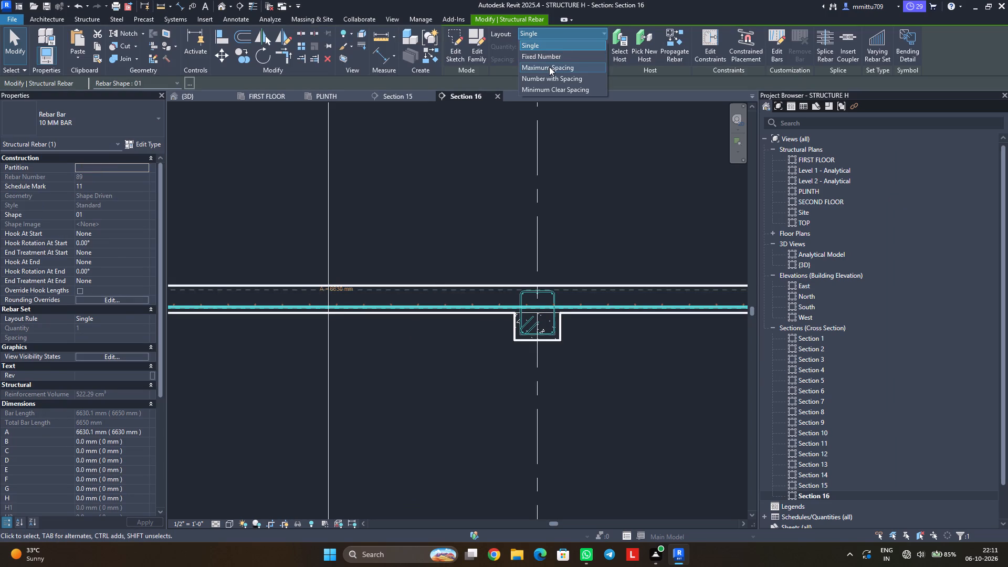
left_click(556, 61)
type("6\"")
key("Return")
left_click(439, 171)
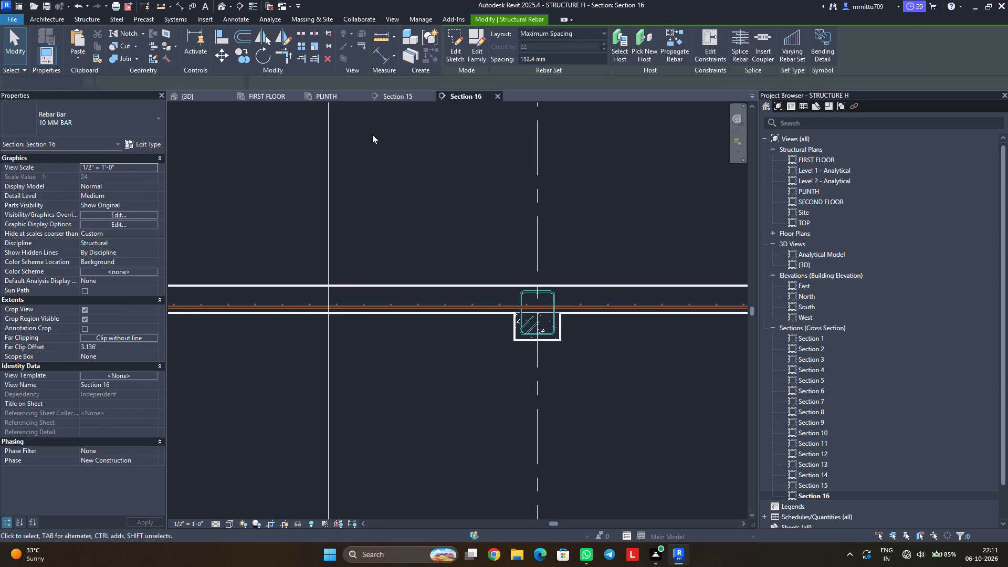
Make the new straight rebar set unobscured in the {3D} view through its view visibility states.
left_click(239, 309)
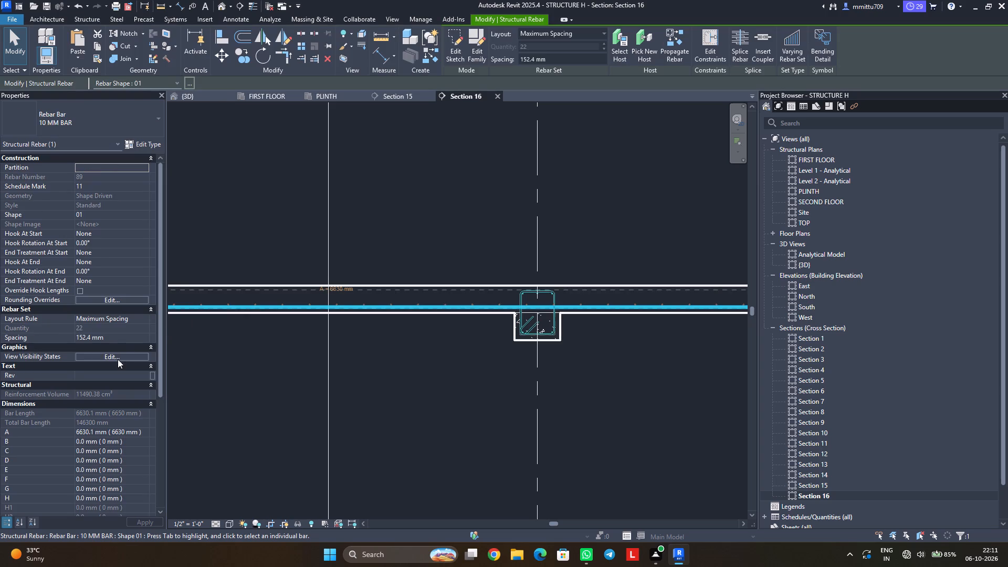
left_click(118, 359)
left_click(588, 250)
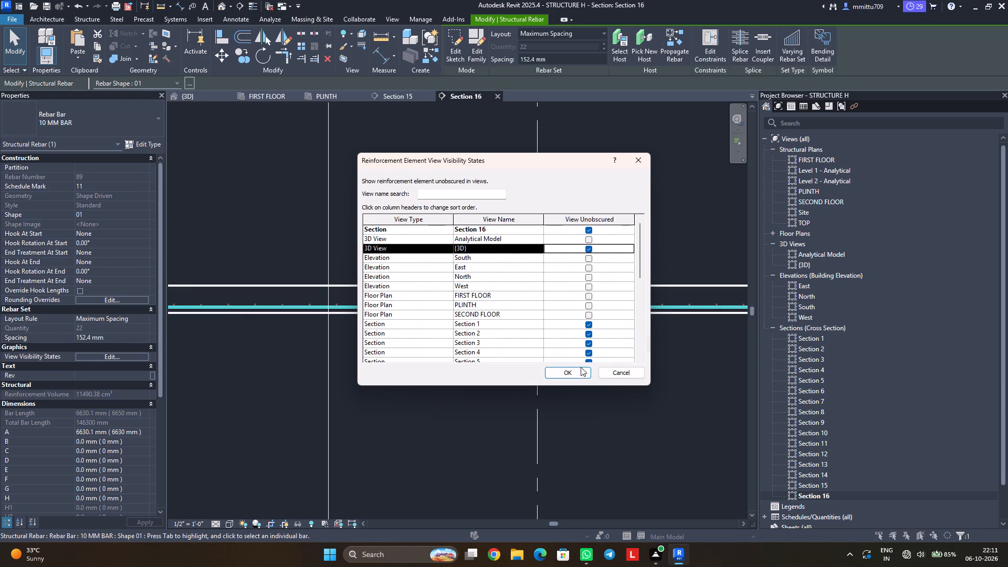
left_click(580, 371)
left_click(609, 395)
Examine the crossing straight bar sets in the plinth slab in the {3D} view, up close and within the whole frame.
left_click(217, 95)
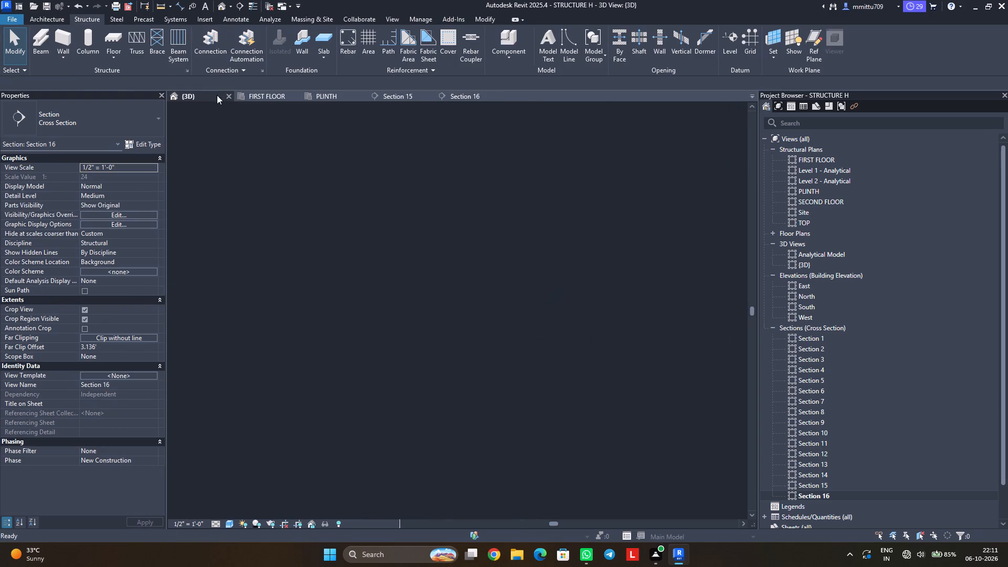
scroll(446, 444, "down", 1)
scroll(446, 444, "up", 1)
scroll(446, 444, "down", 1)
scroll(446, 444, "up", 1)
scroll(446, 444, "down", 1)
scroll(446, 444, "up", 3)
scroll(446, 444, "down", 2)
scroll(446, 444, "up", 3)
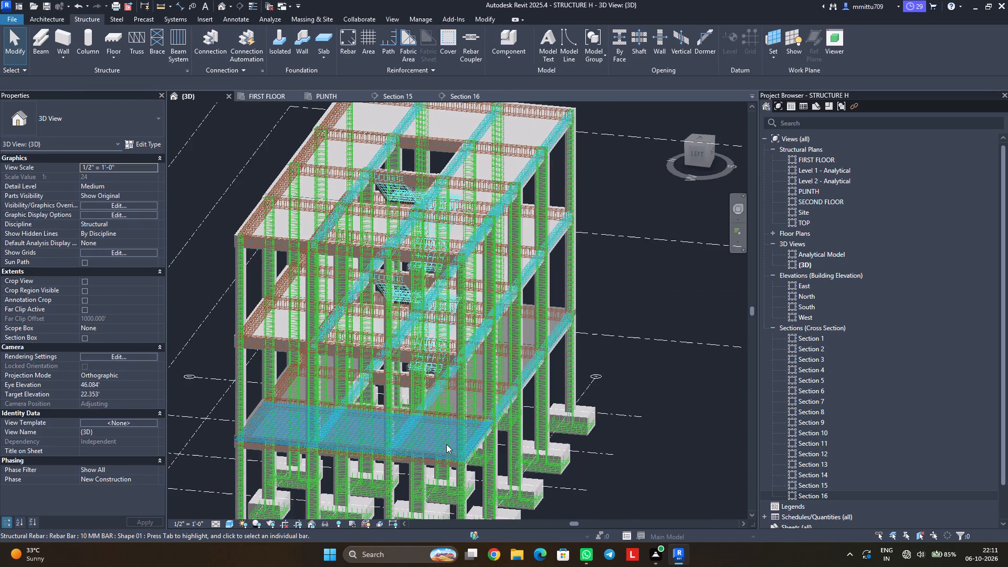
scroll(446, 444, "up", 5)
scroll(446, 444, "down", 1)
scroll(446, 444, "up", 6)
middle_click_drag(418, 451, 437, 395)
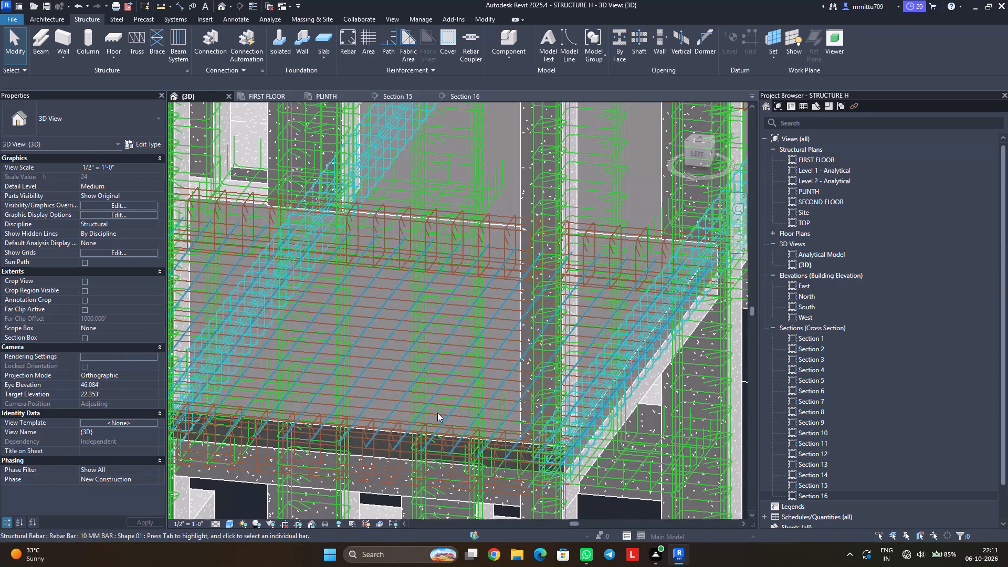
middle_click_drag(459, 442, 453, 408)
scroll(453, 408, "down", 2)
scroll(453, 408, "up", 1)
scroll(453, 408, "down", 11)
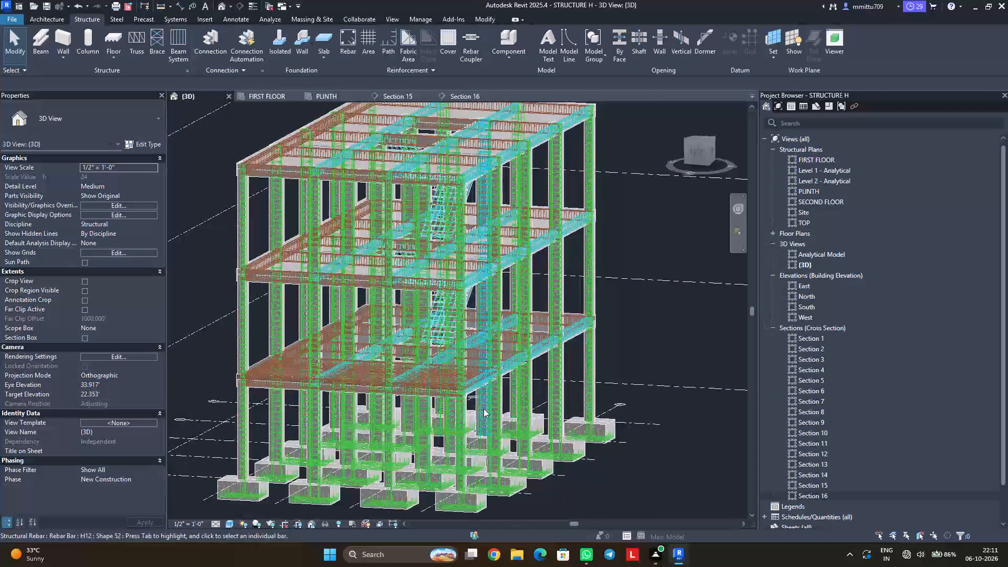
middle_click_drag(508, 403, 545, 429)
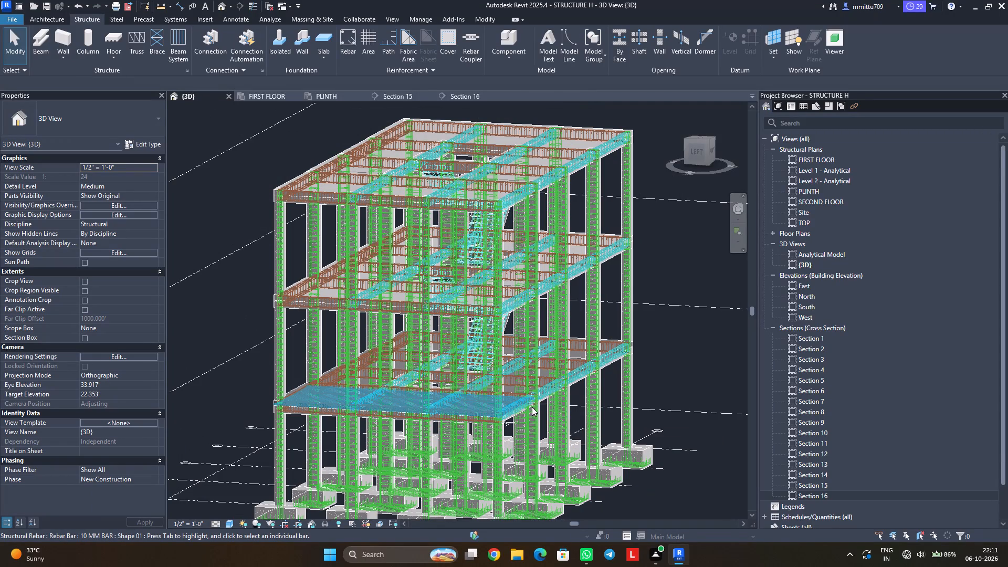
Review the slab bars in Section 15 and Section 16 and where both section lines run on the PLINTH plan.
left_click(403, 96)
scroll(437, 223, "down", 3)
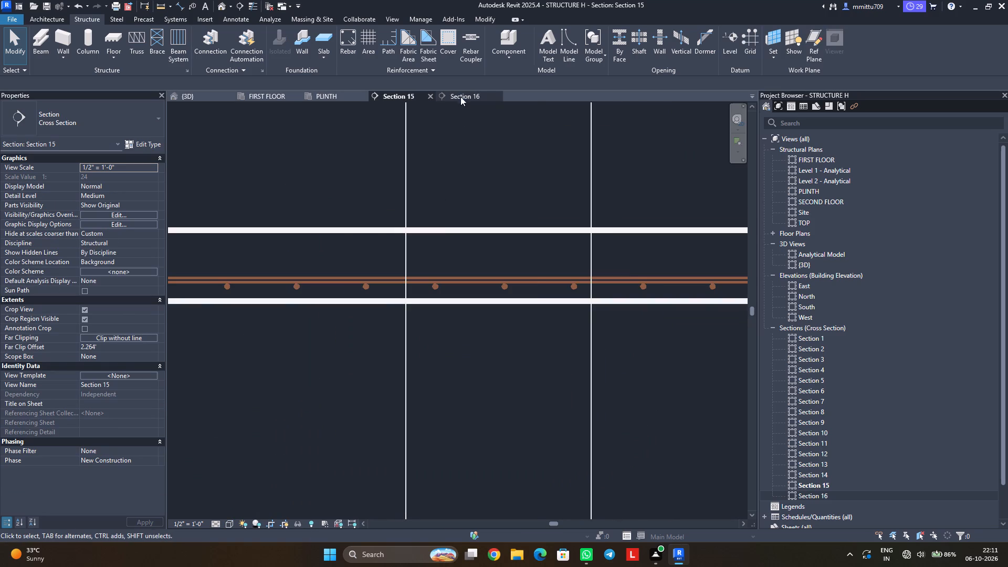
left_click(460, 94)
scroll(419, 322, "down", 7)
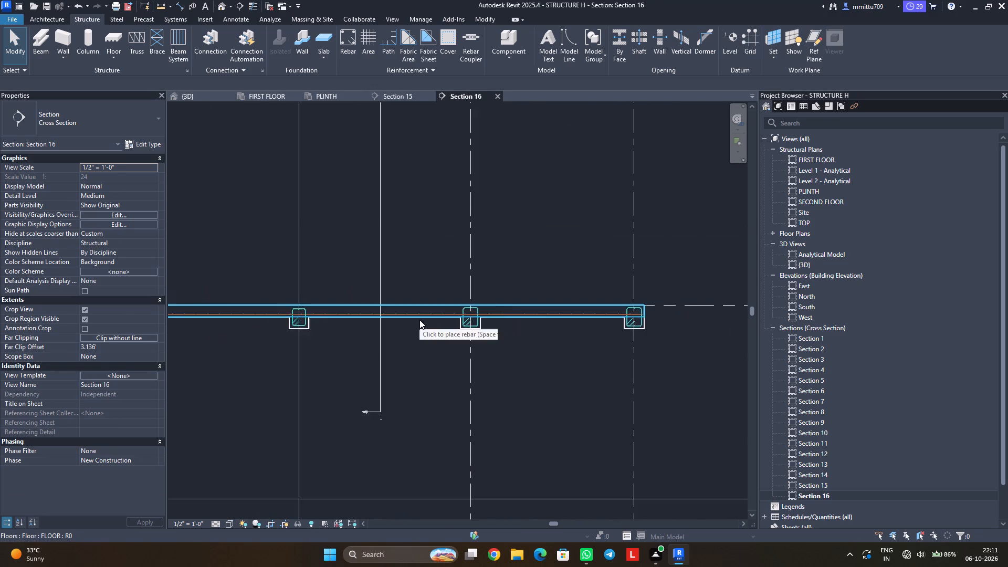
scroll(419, 320, "down", 5)
middle_click_drag(462, 318, 496, 353)
left_click(267, 97)
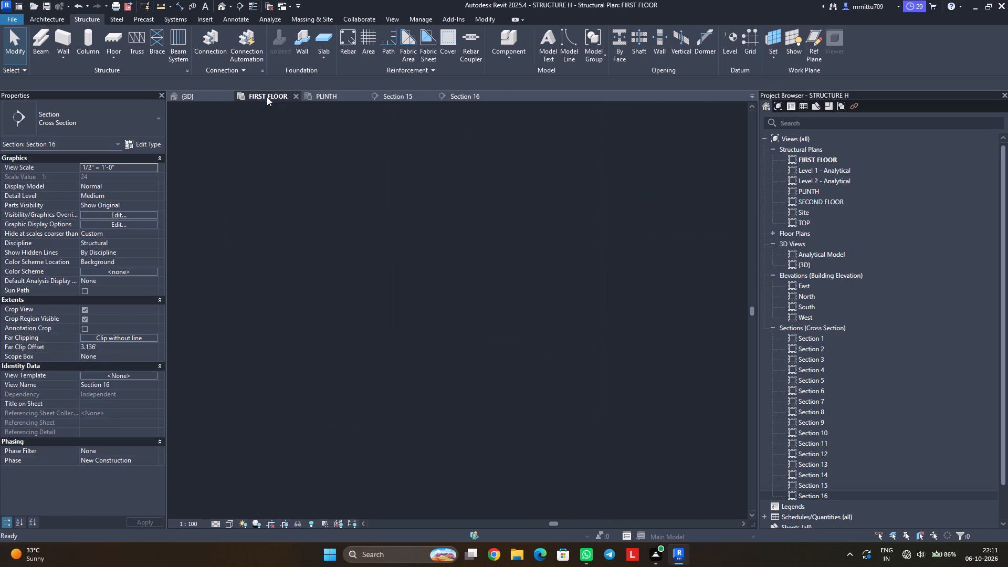
left_click(330, 99)
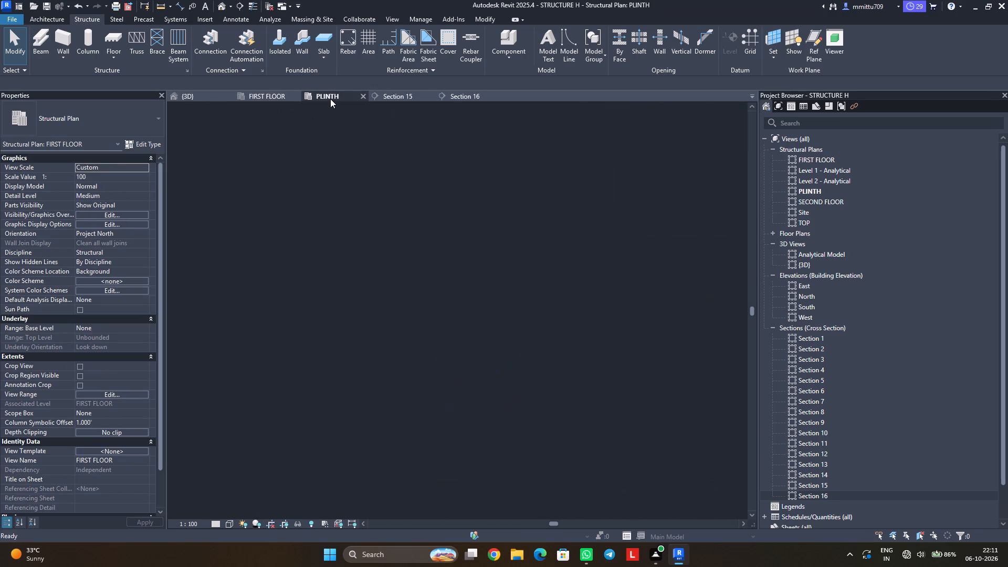
middle_click_drag(291, 385, 442, 378)
scroll(291, 385, "down", 1)
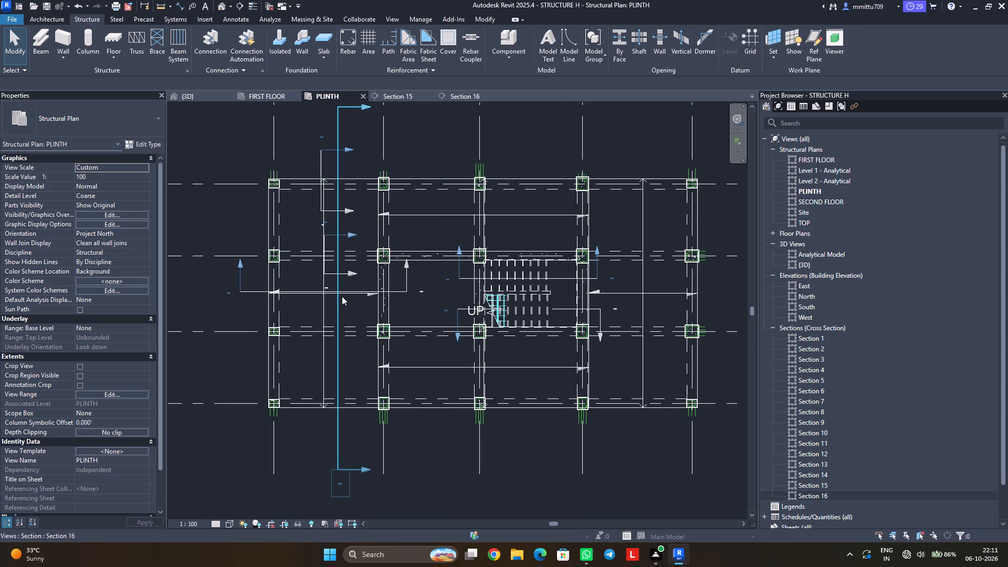
left_click(406, 272)
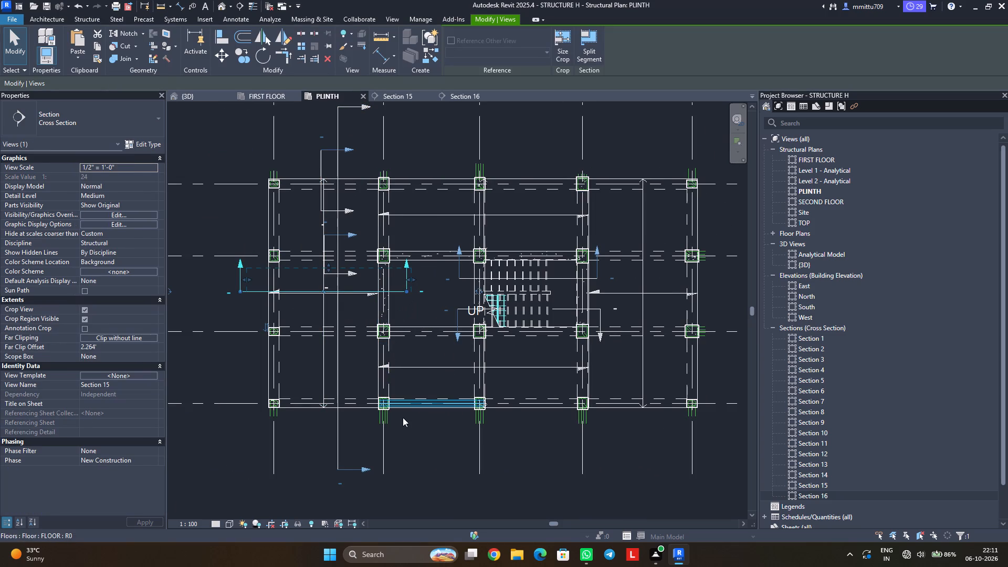
key("Escape")
left_click(338, 439)
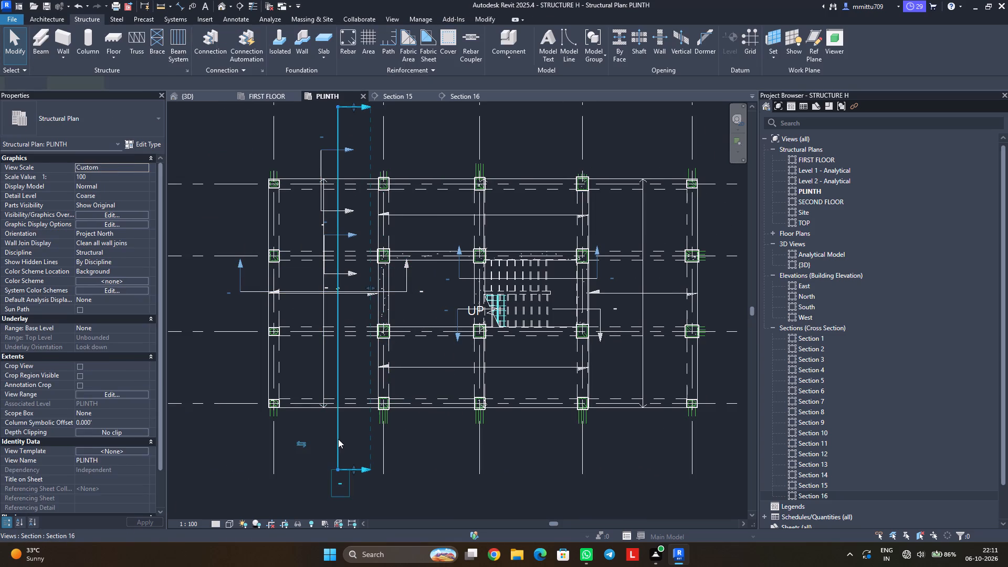
key("Escape")
Examine the Section 15 line and the surrounding section markers on the FIRST FLOOR plan.
left_click(259, 94)
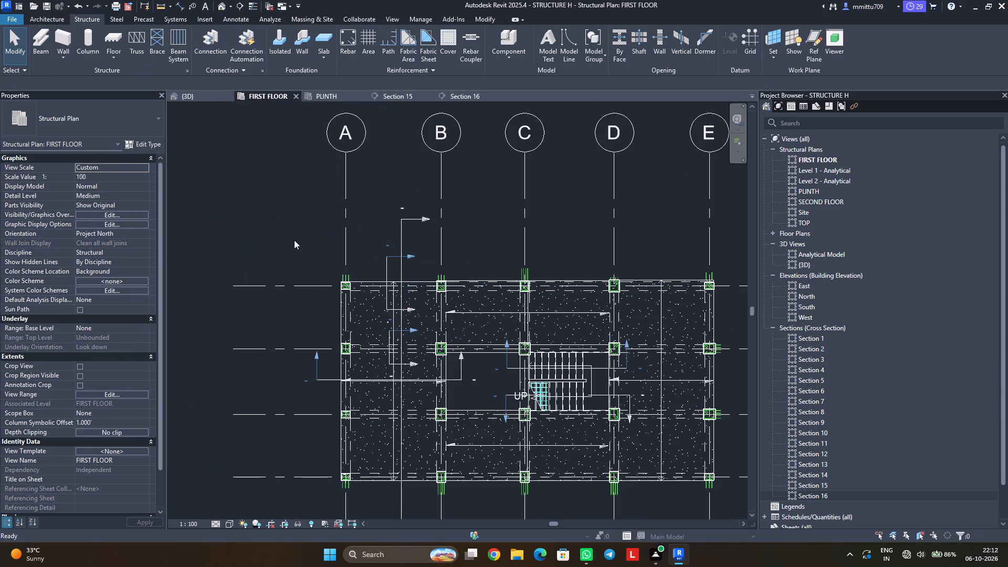
left_click(313, 360)
key("Escape")
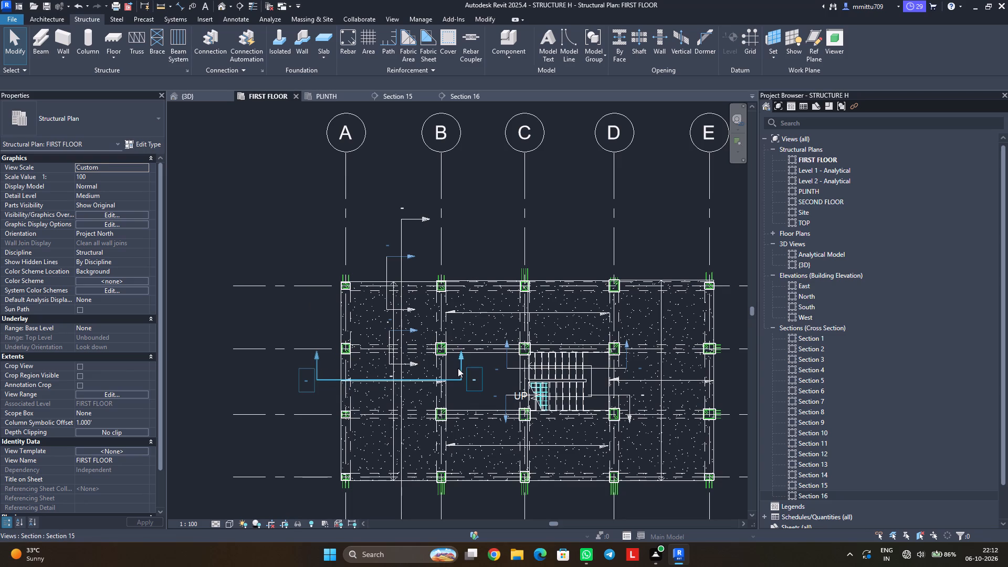
left_click(460, 363)
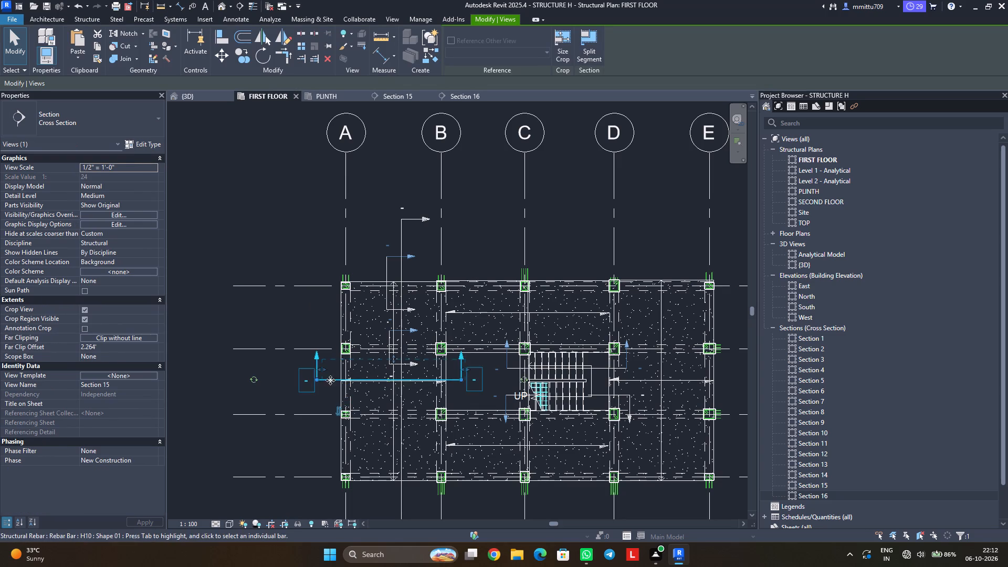
scroll(314, 388, "up", 2)
scroll(314, 388, "down", 1)
scroll(314, 388, "up", 2)
scroll(314, 388, "down", 1)
scroll(314, 388, "up", 8)
scroll(314, 388, "down", 1)
scroll(314, 388, "up", 1)
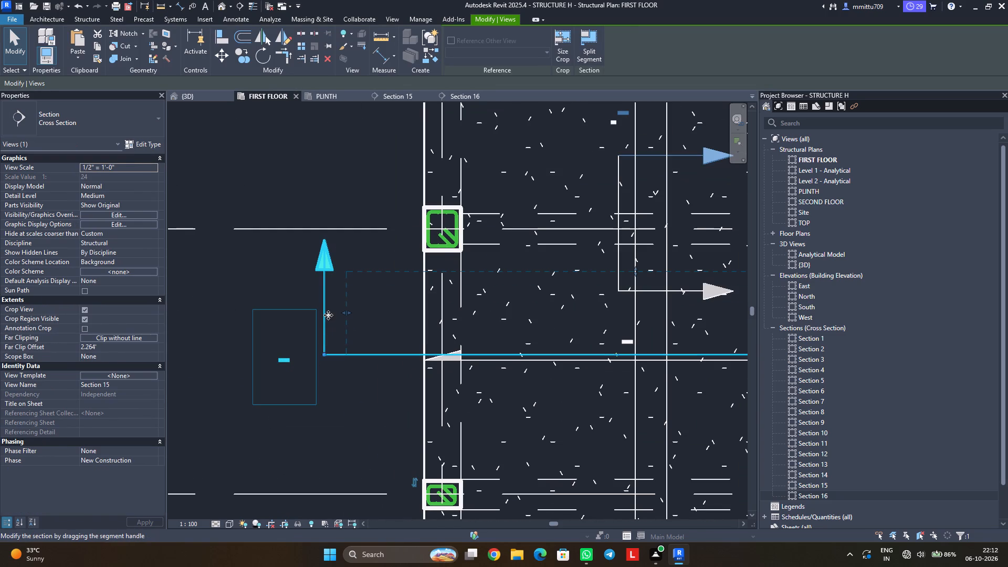
key("Escape")
scroll(339, 421, "down", 3)
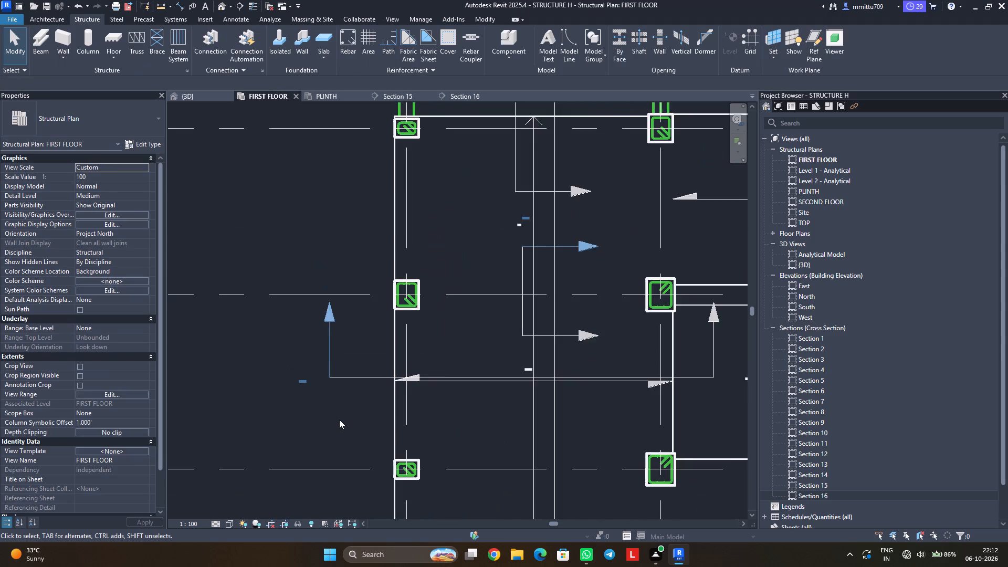
scroll(340, 417, "down", 5)
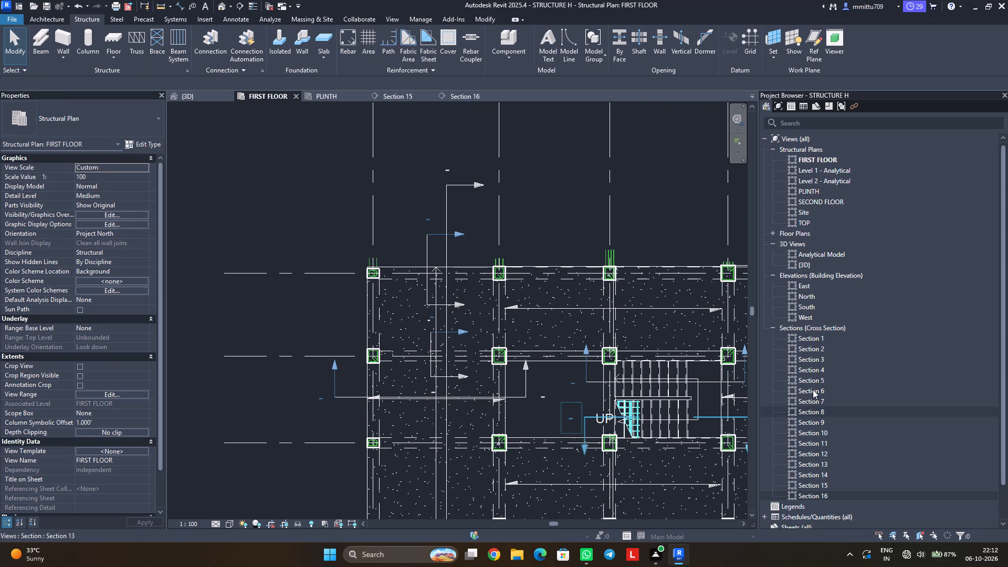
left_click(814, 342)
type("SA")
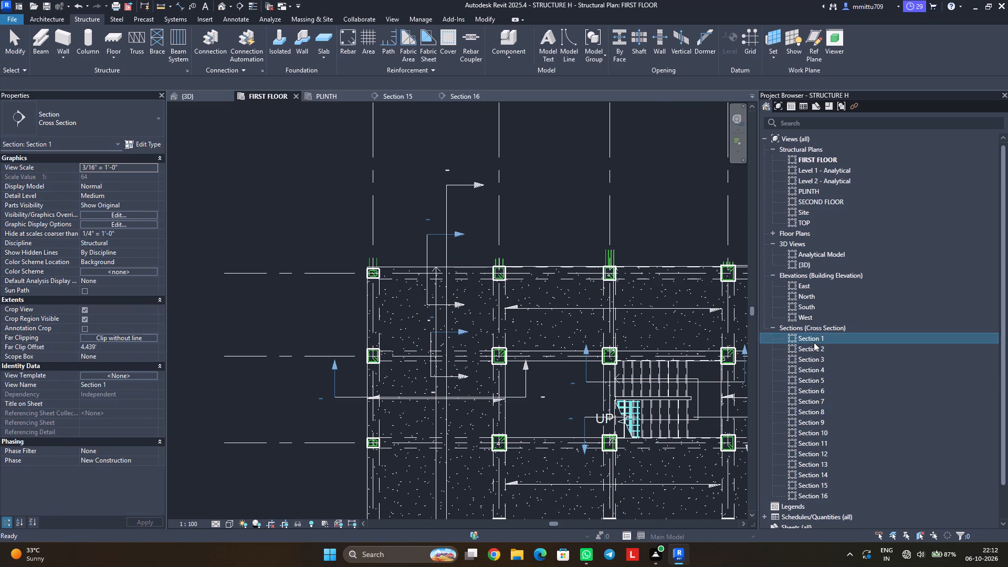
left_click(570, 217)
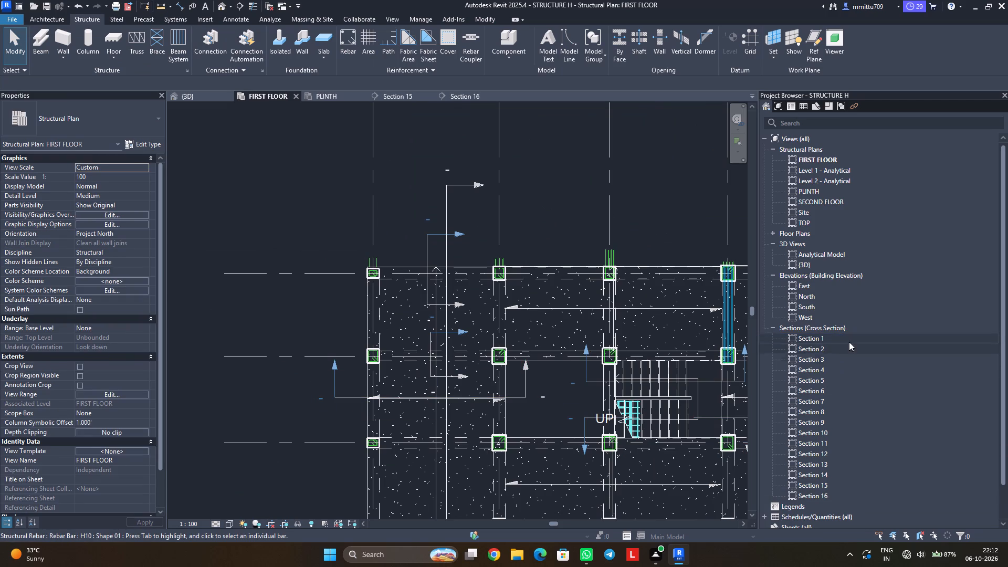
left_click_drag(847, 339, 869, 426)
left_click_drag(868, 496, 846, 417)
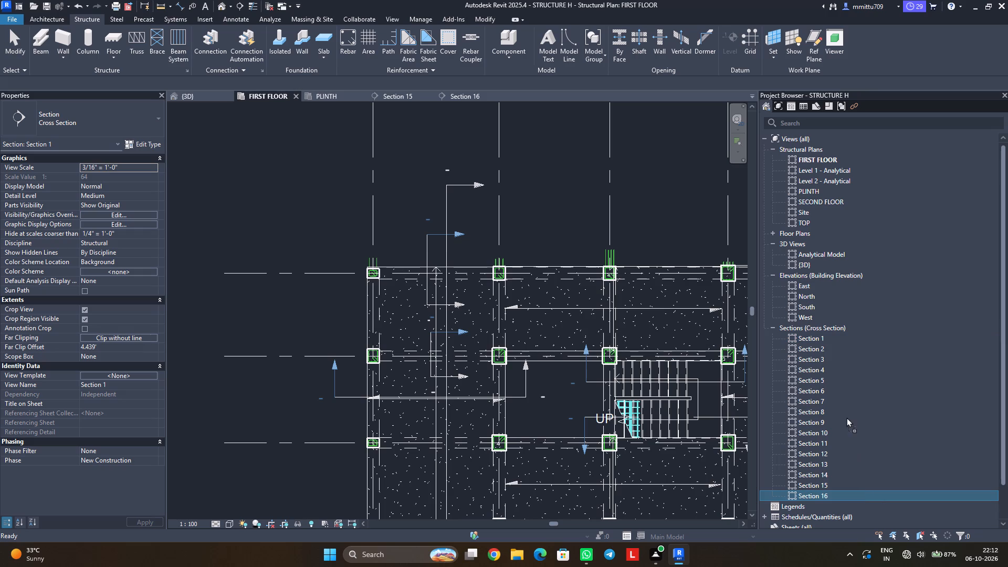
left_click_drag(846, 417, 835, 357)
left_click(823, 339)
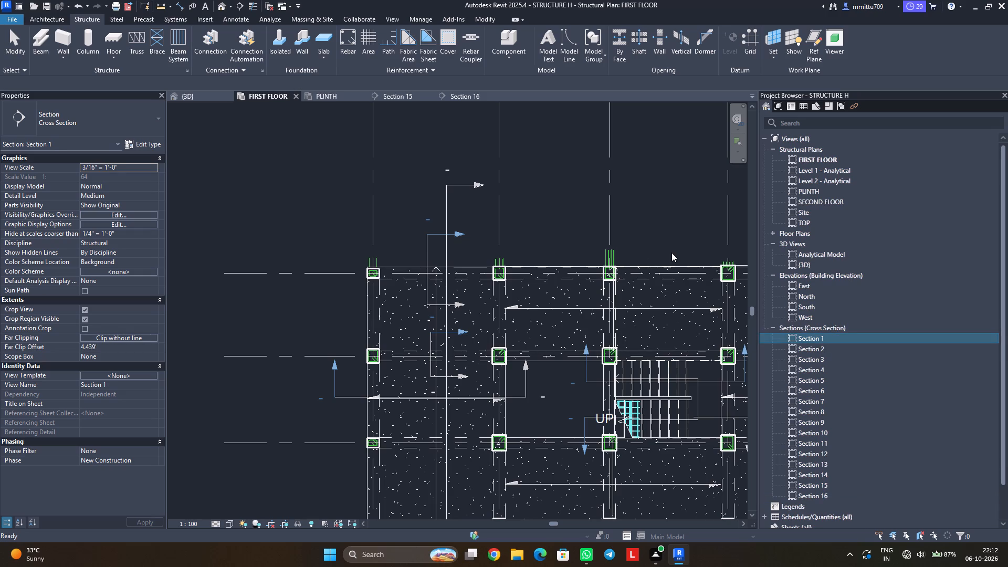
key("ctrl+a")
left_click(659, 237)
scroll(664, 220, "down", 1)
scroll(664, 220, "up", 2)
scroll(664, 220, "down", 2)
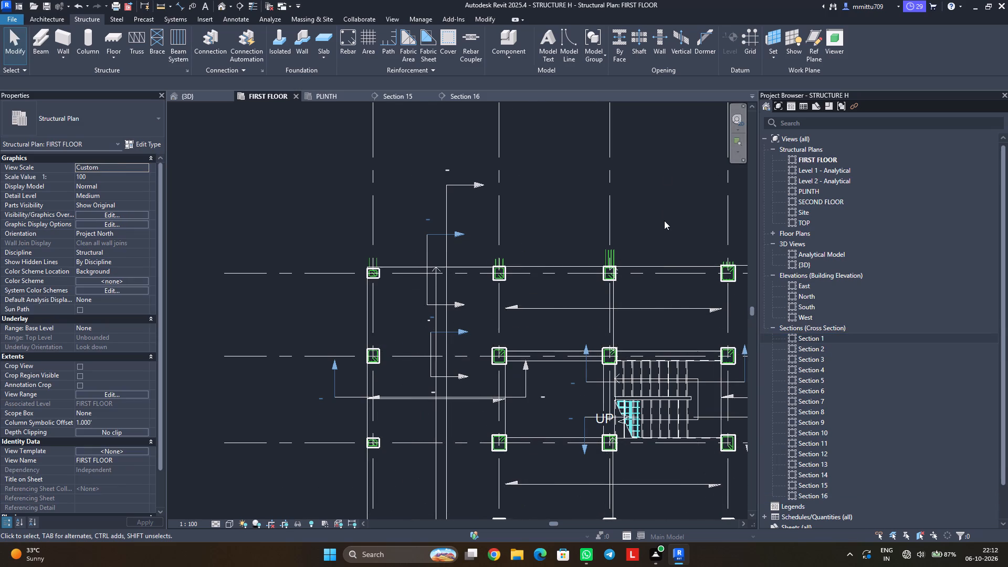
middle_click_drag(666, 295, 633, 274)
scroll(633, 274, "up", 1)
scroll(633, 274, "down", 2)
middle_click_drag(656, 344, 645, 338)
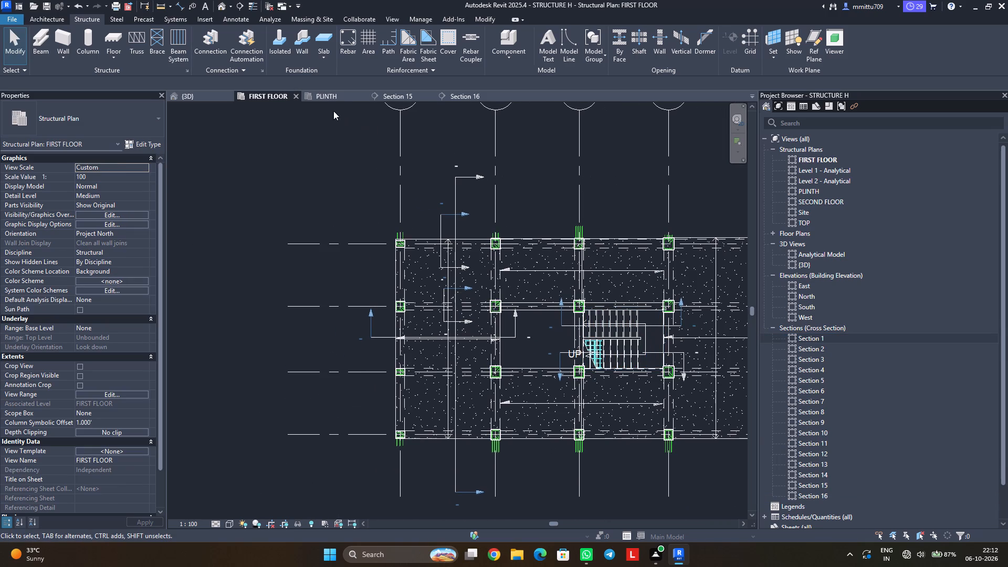
Cut a section across the PLINTH plan's uppermost bays from grid B to grid D and shorten its far clip to about 2'.
left_click(331, 93)
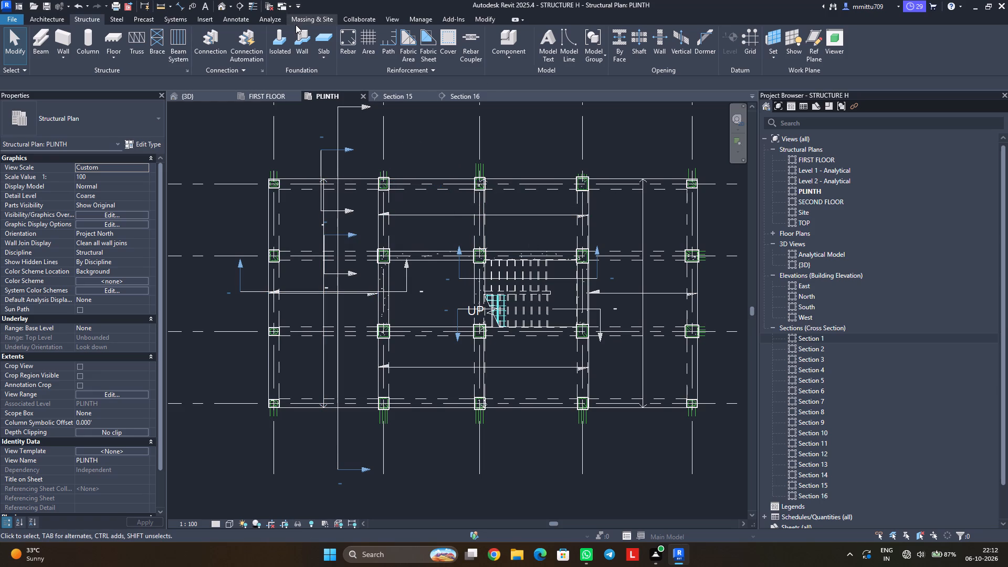
left_click(241, 7)
left_click(364, 221)
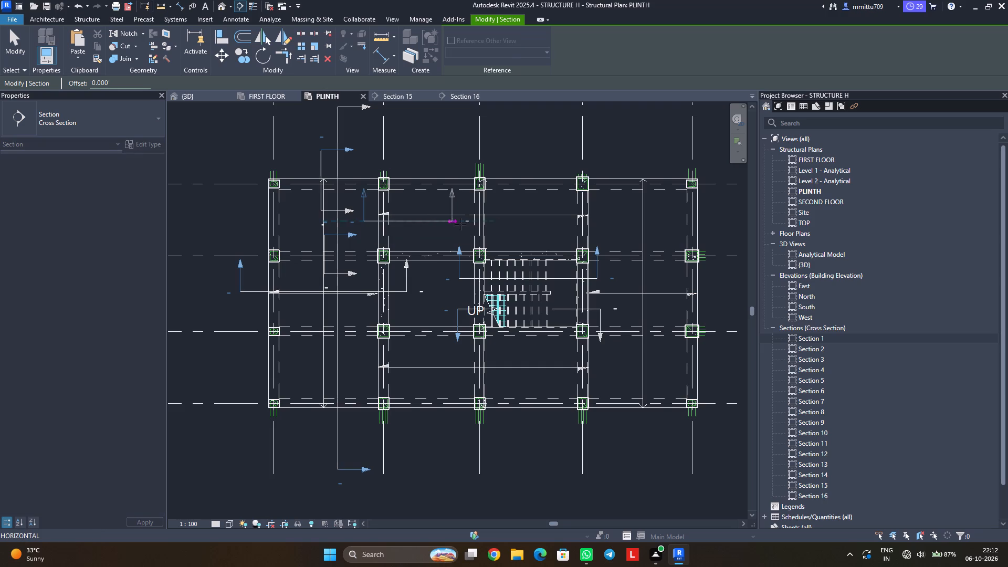
left_click(602, 220)
key("Escape")
key("Escape")
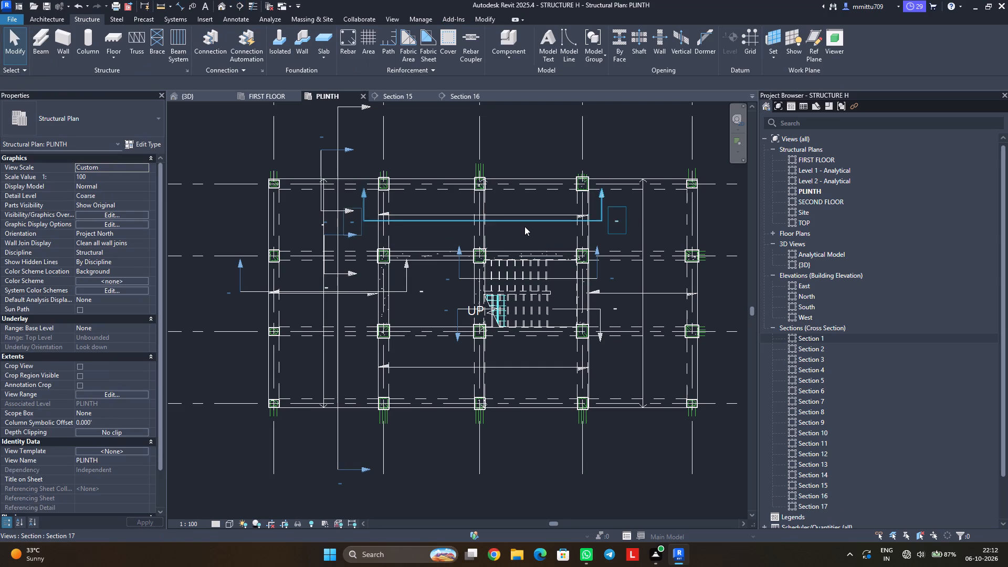
left_click(525, 224)
left_click_drag(479, 131, 479, 185)
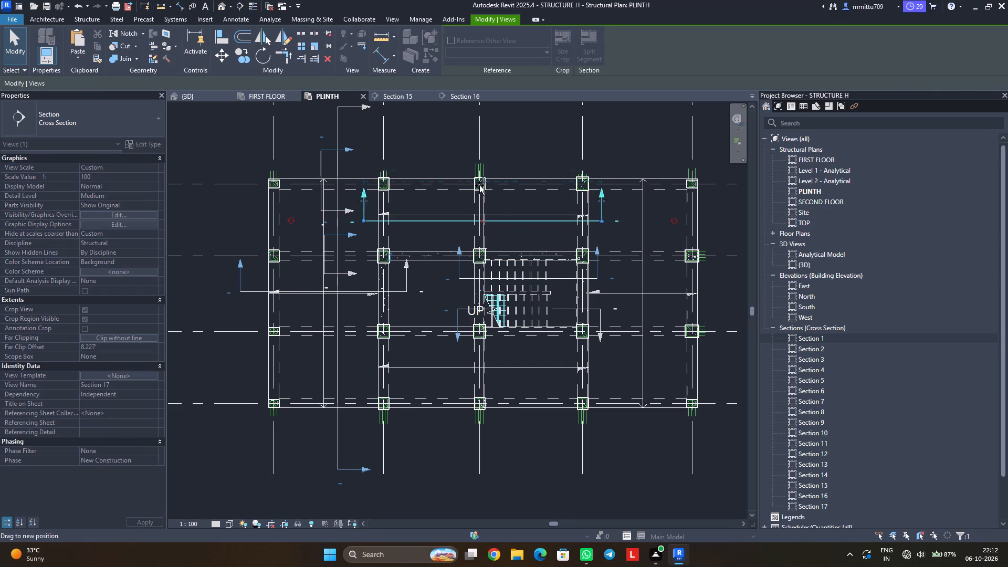
left_click_drag(479, 185, 479, 196)
left_click(429, 136)
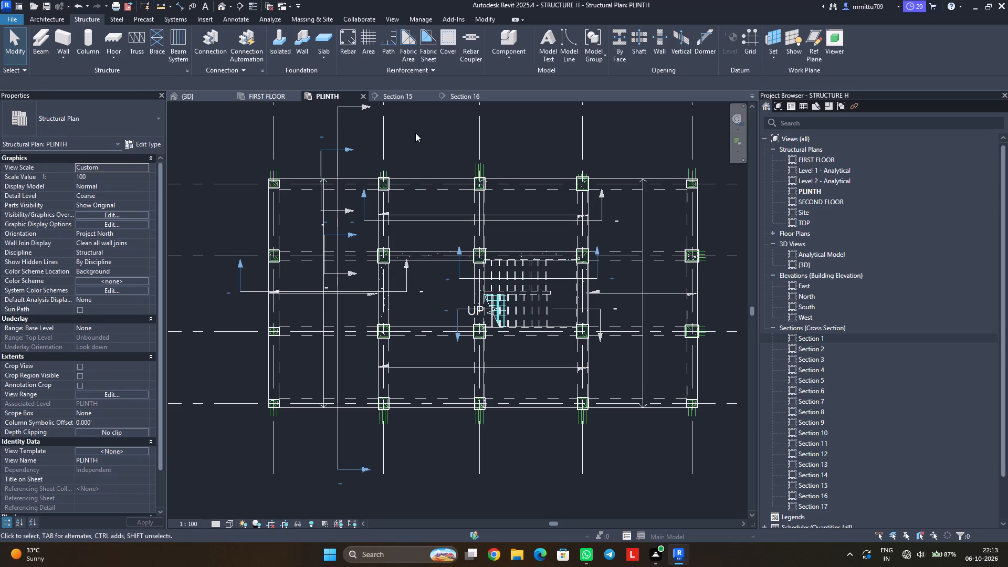
Cut a perpendicular section between grids C and D, from beyond the slab's upper edge past grid 2, and shorten its far clip before grid D.
left_click(241, 6)
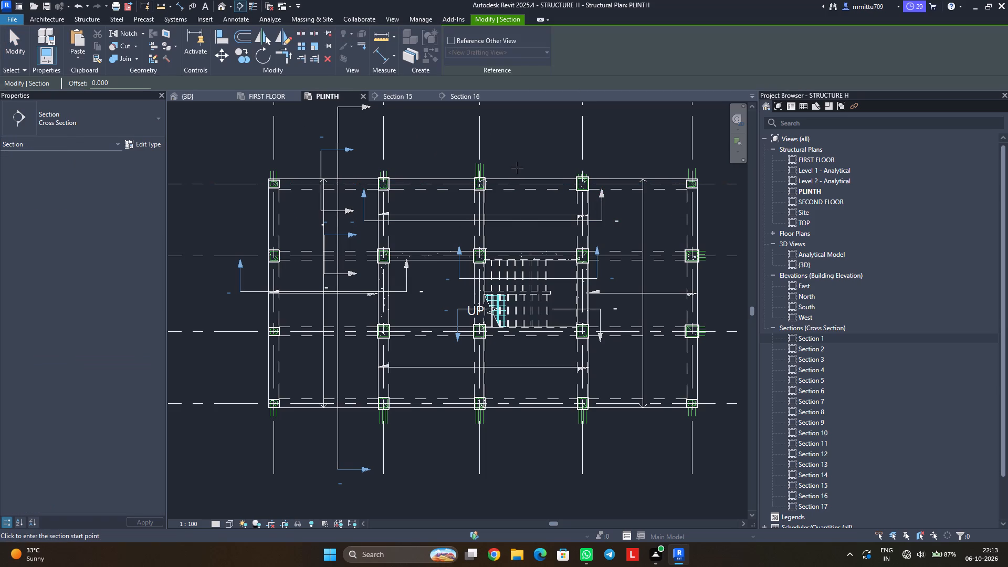
left_click(518, 160)
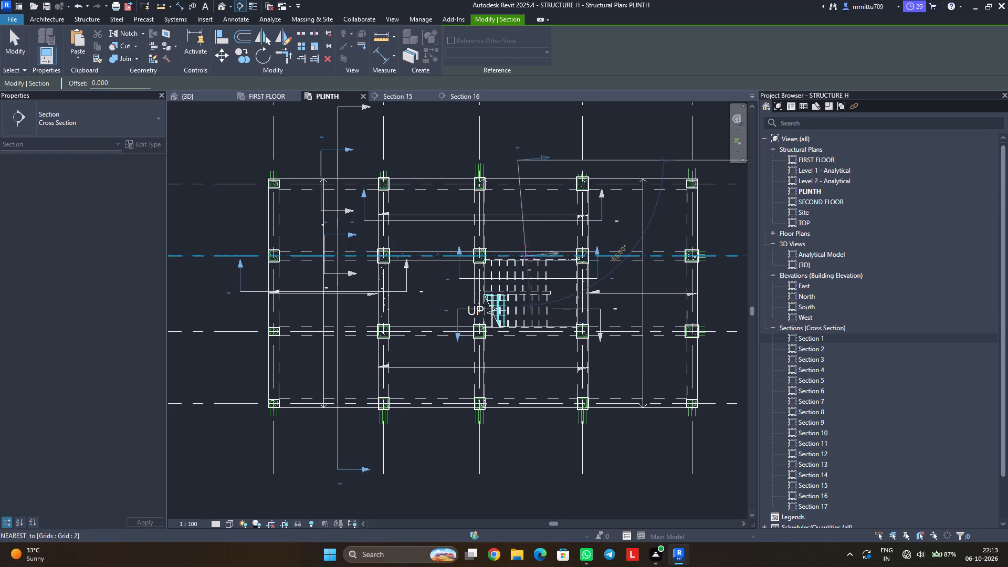
left_click(523, 272)
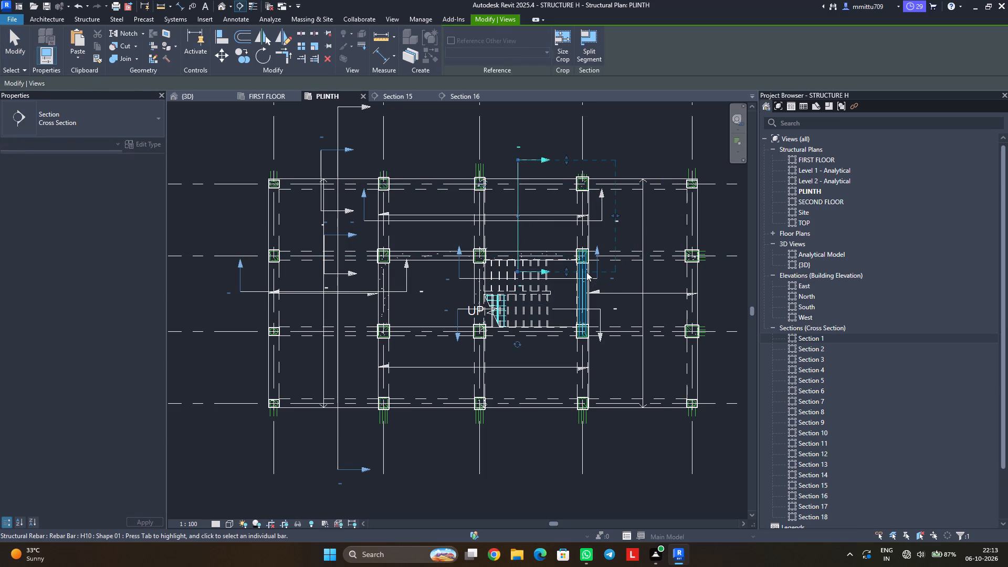
key("Escape")
key("Escape")
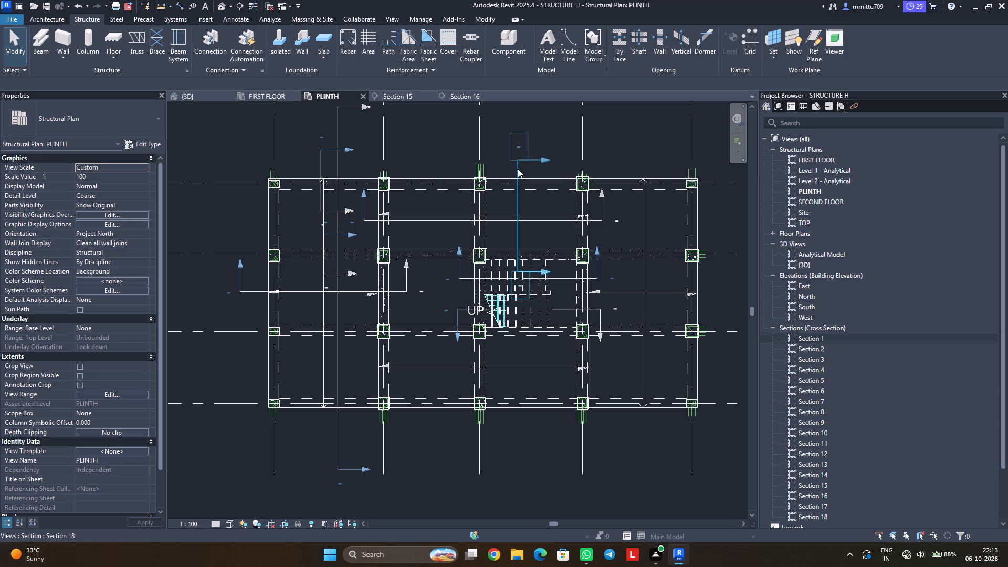
left_click(518, 169)
left_click_drag(614, 216, 573, 216)
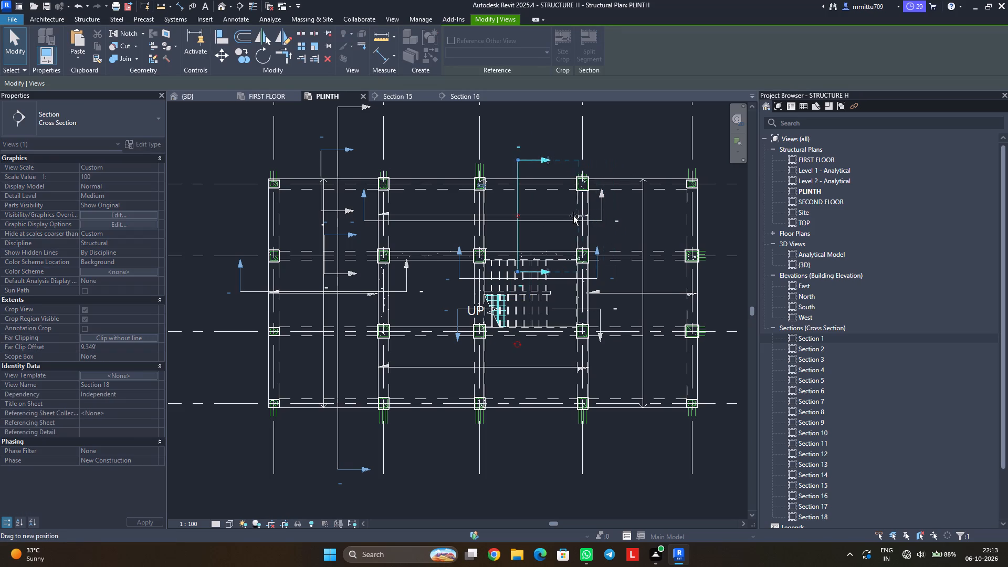
left_click_drag(573, 216, 568, 217)
left_click(626, 145)
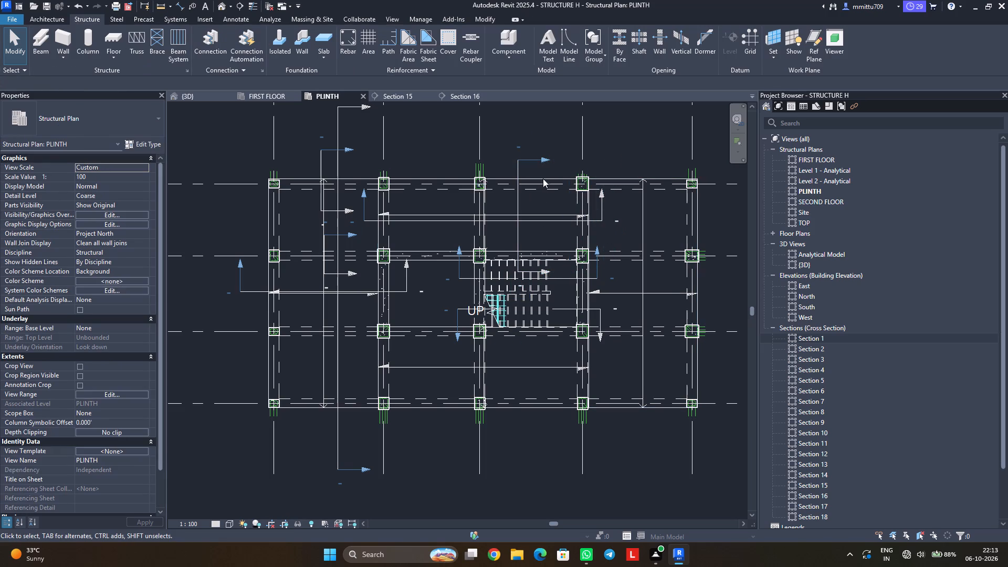
Open Section 17 and hide the Grids annotation category in that view.
scroll(796, 435, "down", 2)
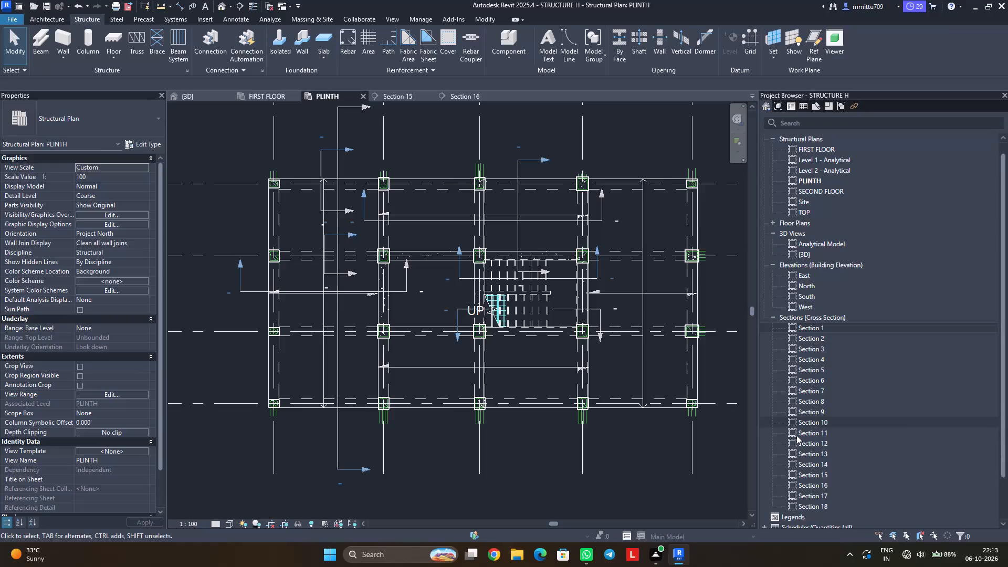
scroll(796, 435, "down", 1)
double_click(811, 471)
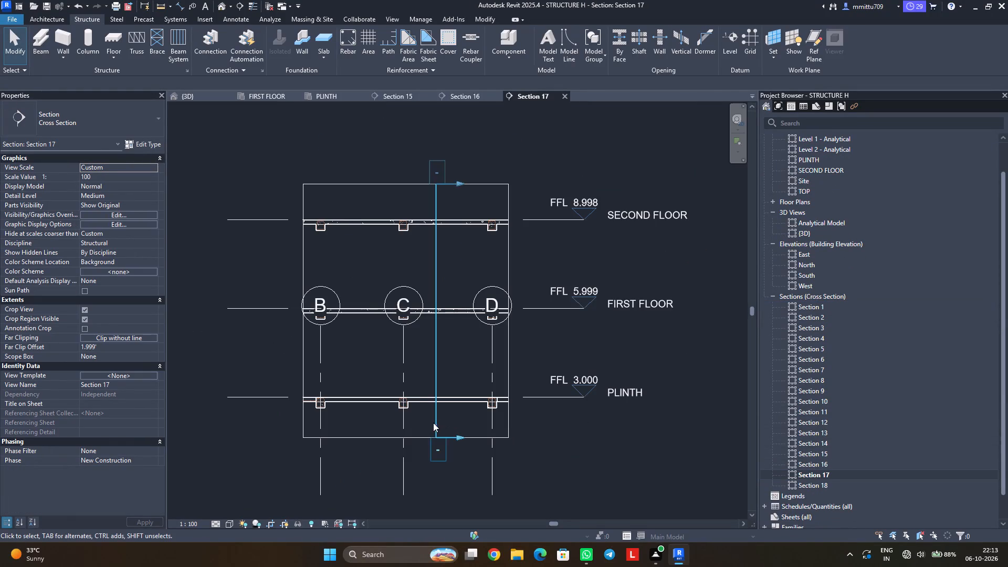
middle_click_drag(393, 400, 436, 380)
type("VG")
left_click(631, 69)
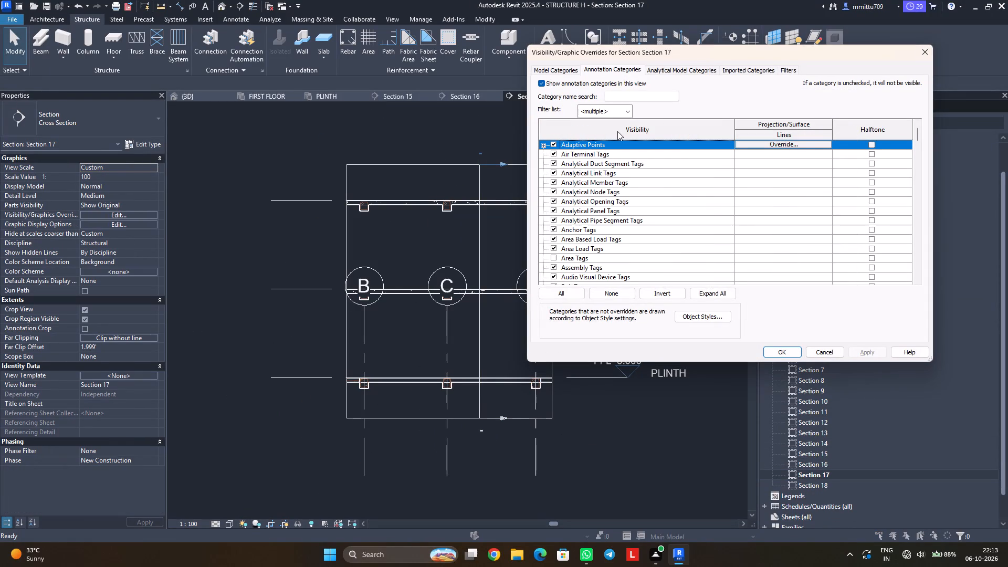
key("g")
scroll(564, 262, "down", 4)
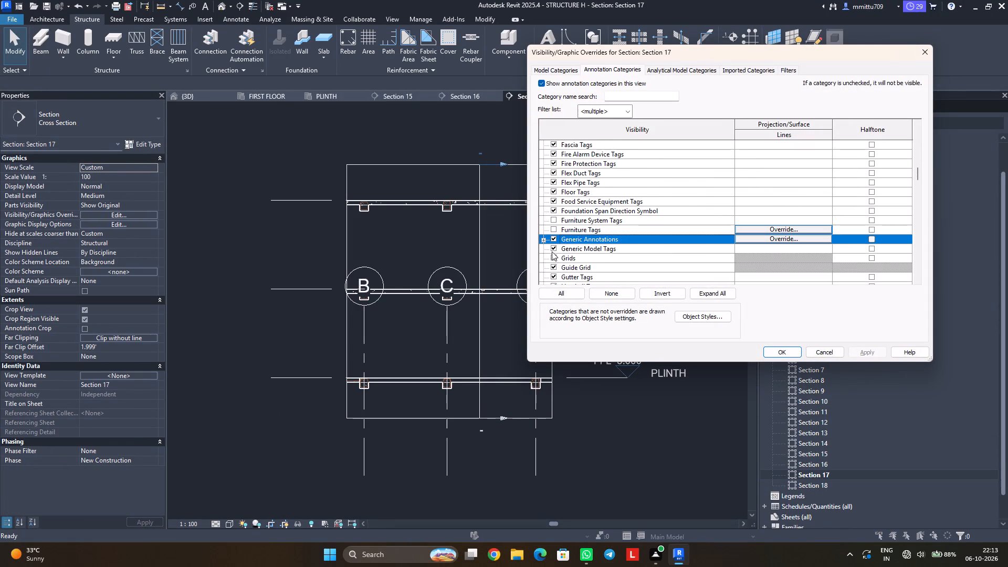
left_click(551, 248)
left_click(778, 349)
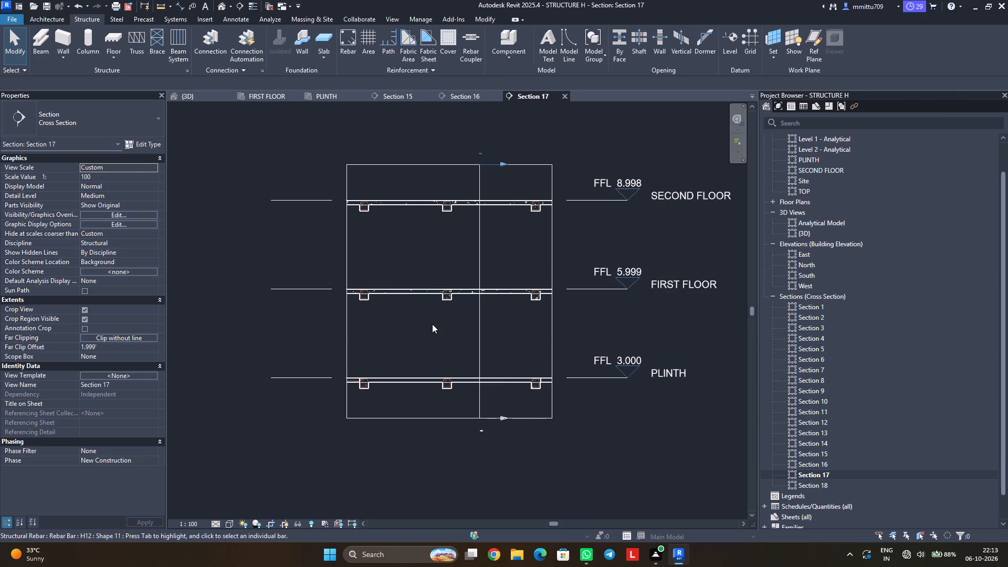
Set the Section 17 view scale to 1/2" = 1'-0".
middle_click_drag(422, 347, 437, 341)
scroll(446, 377, "up", 5)
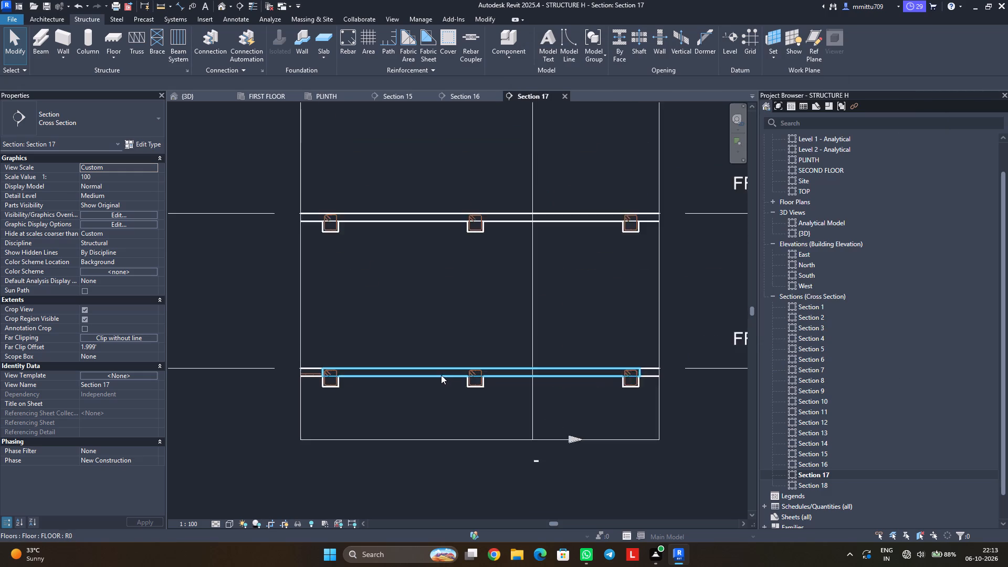
scroll(441, 375, "up", 2)
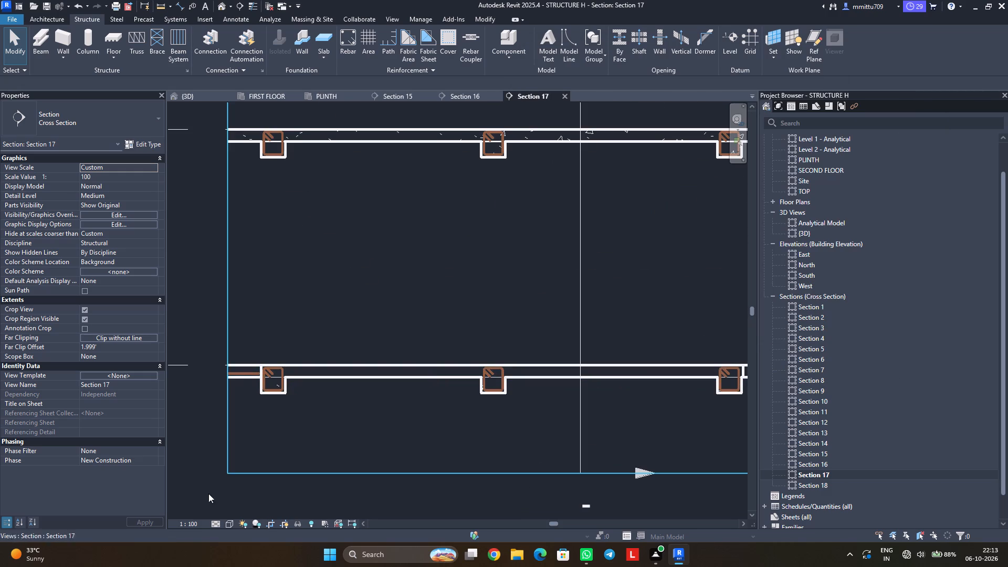
left_click(190, 525)
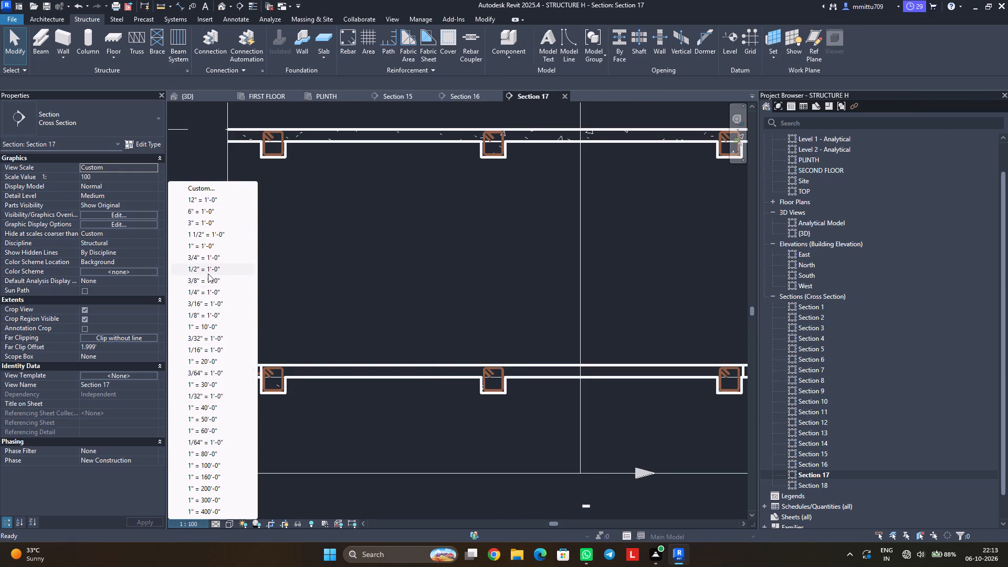
left_click(208, 274)
middle_click_drag(369, 375, 375, 375)
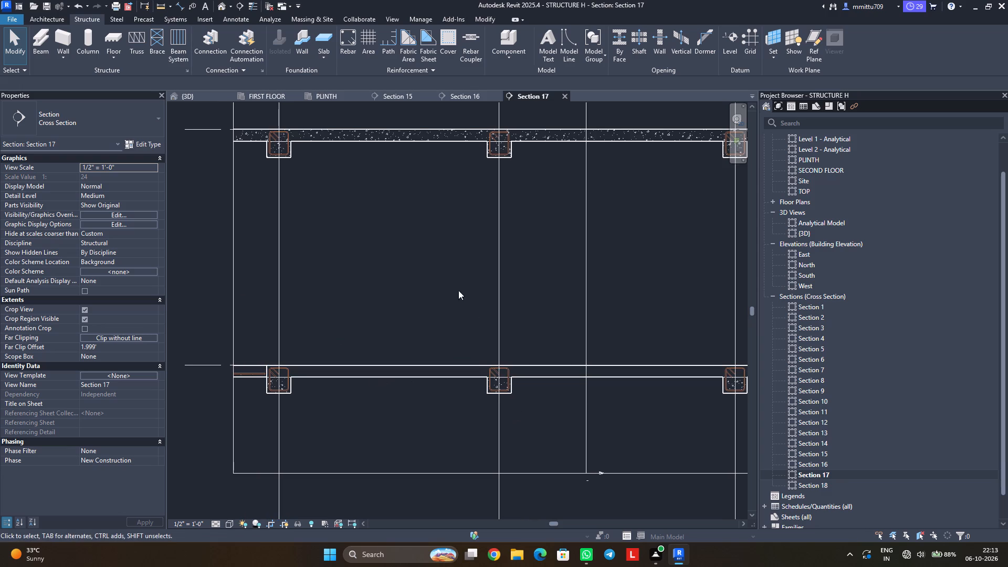
Set the rebar cover of the plinth floor slab in Section 17 to SLAB <25 mm>.
left_click(455, 47)
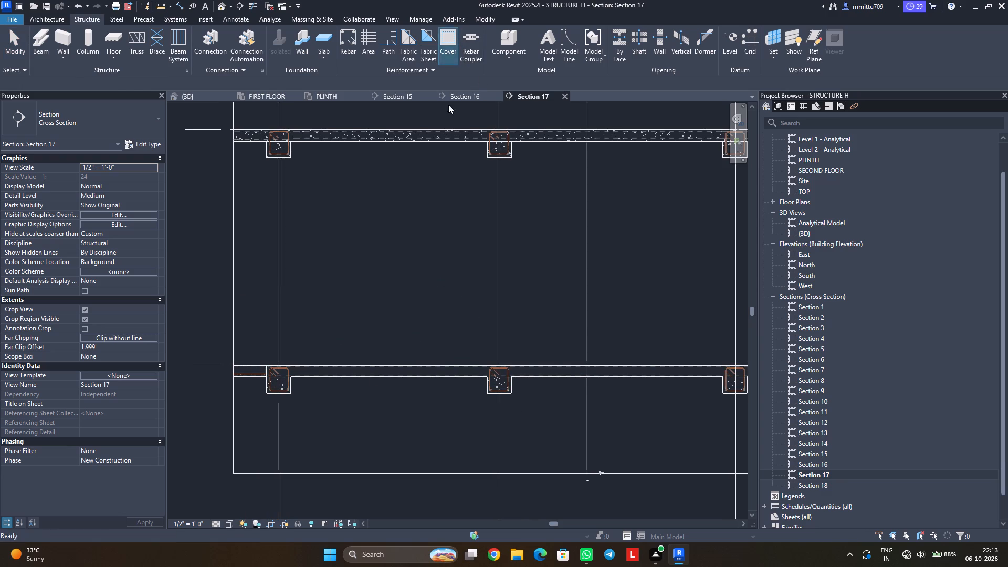
left_click(368, 363)
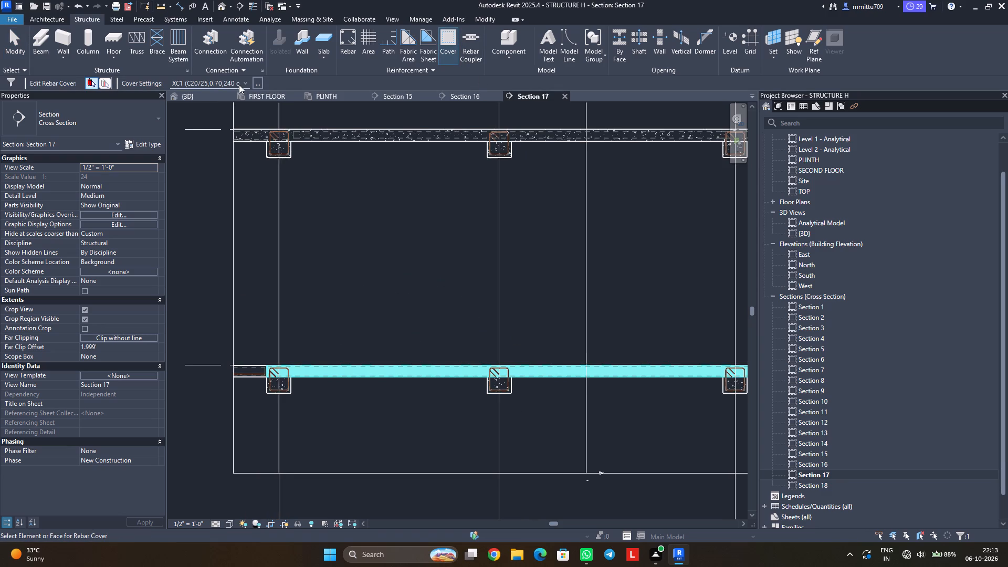
left_click(243, 80)
scroll(217, 124, "up", 4)
scroll(217, 124, "down", 1)
left_click(216, 115)
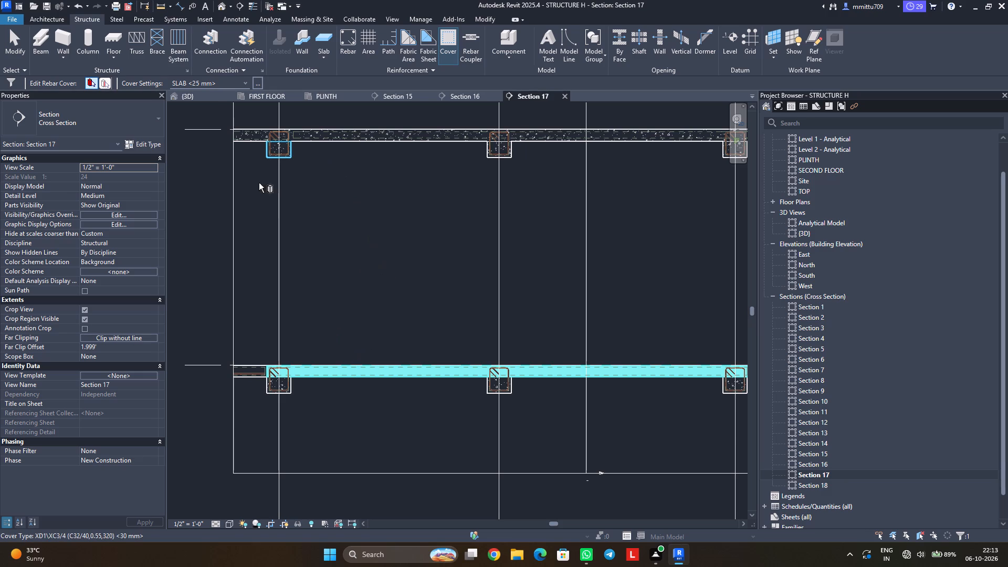
Place a straight 10 MM BAR, shape 01, along the bottom of the plinth slab, parallel to the work plane.
left_click(343, 40)
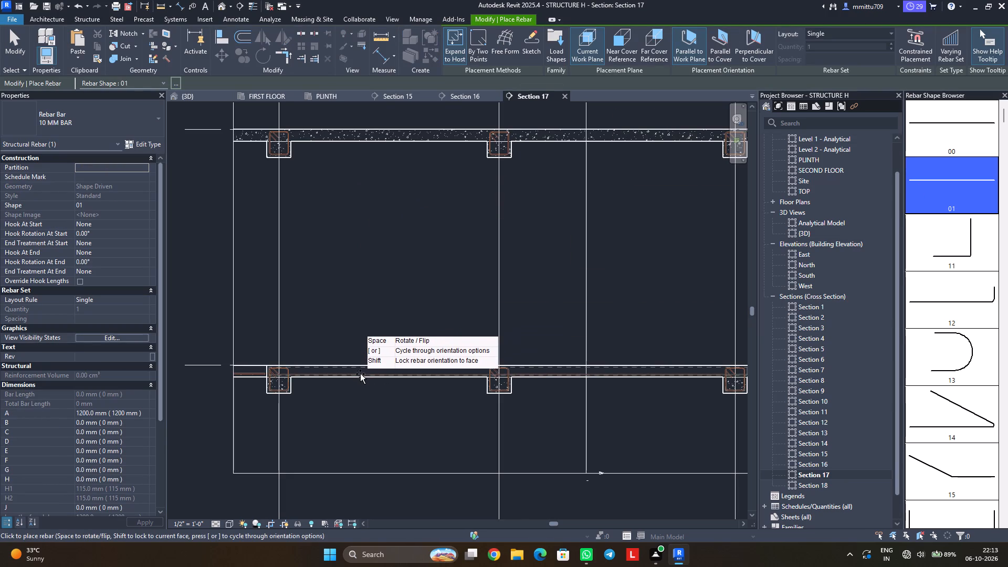
scroll(360, 374, "up", 5)
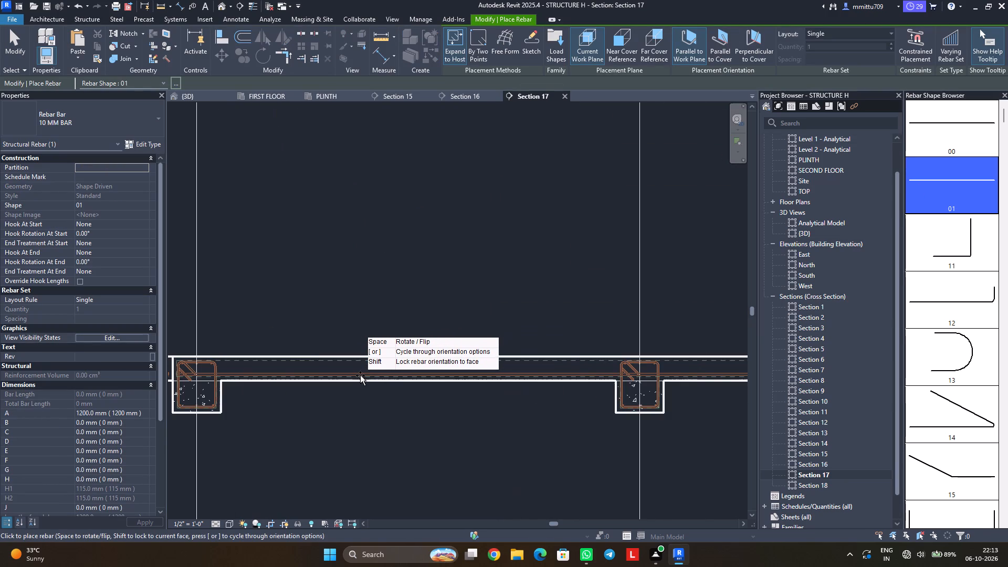
left_click(360, 375)
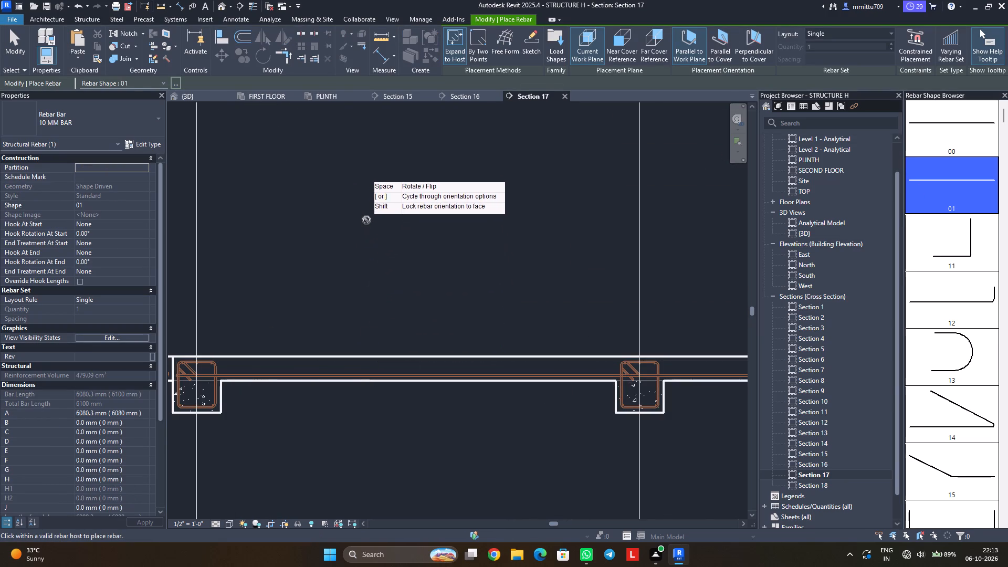
key("Escape")
key("Escape")
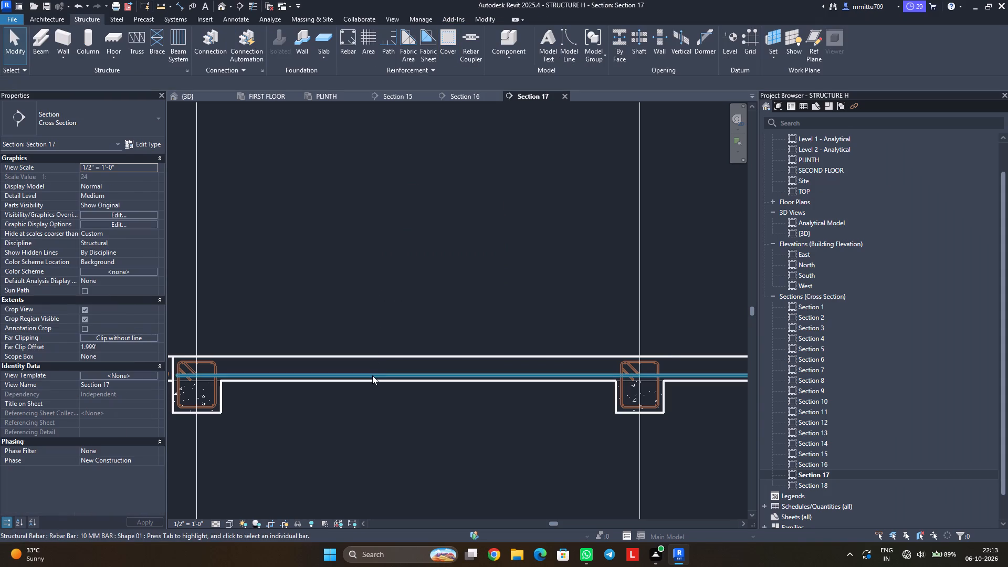
Lay out the new plinth slab bar as a Maximum Spacing set at 6".
left_click(372, 375)
left_click(527, 34)
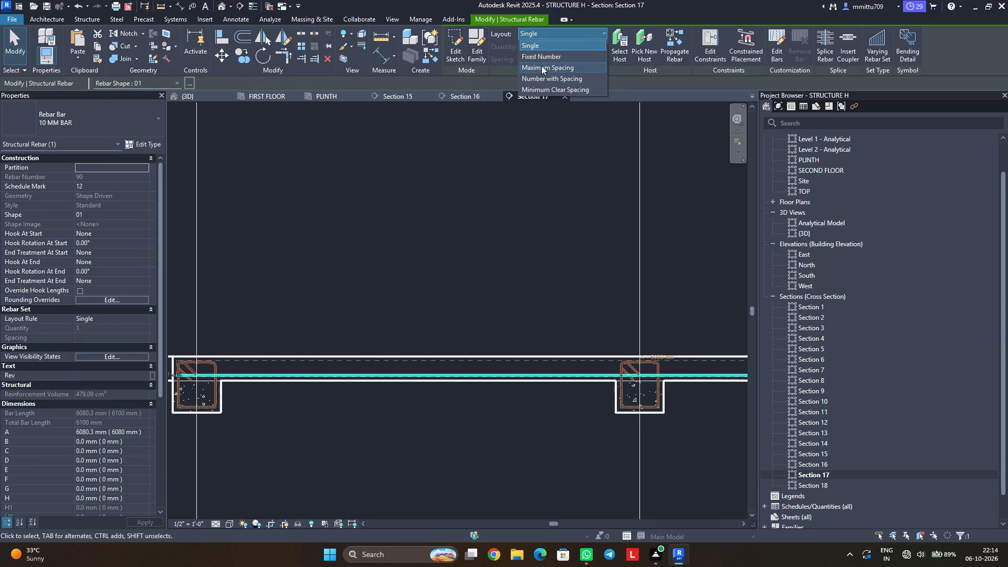
left_click(541, 66)
left_click(551, 59)
type("6\"")
key("Return")
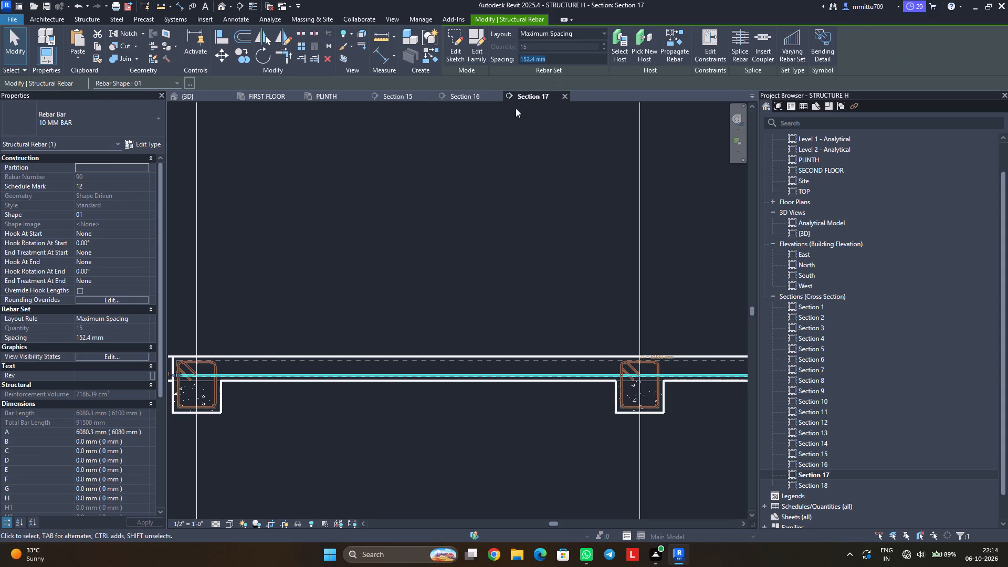
Open Section 18 and hide the Grids annotation category in that view.
double_click(817, 484)
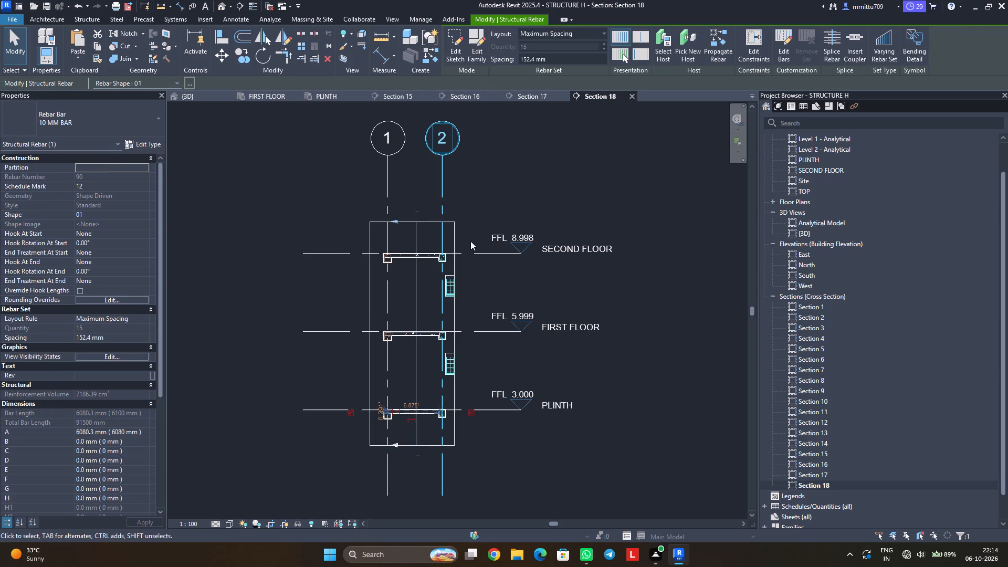
type("VG")
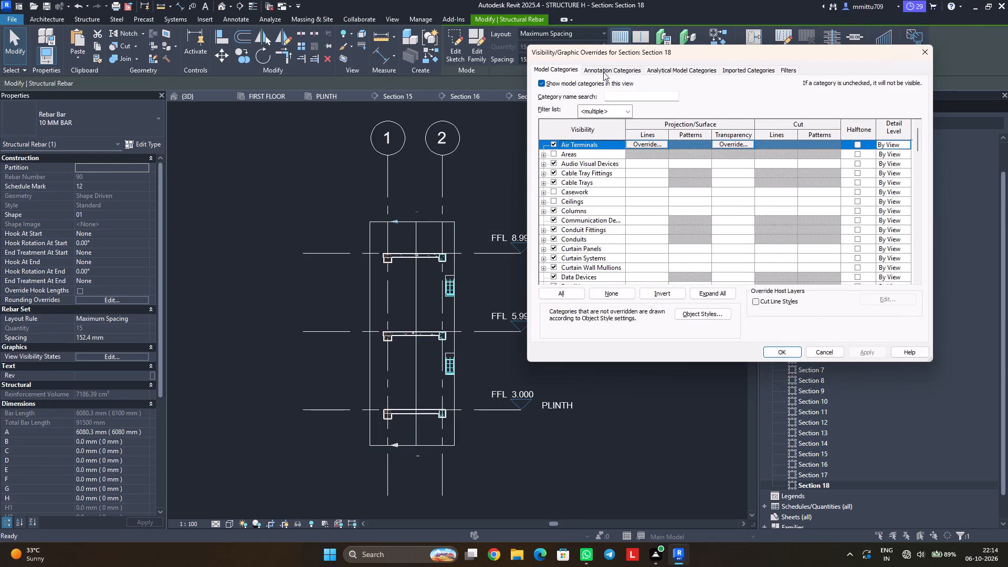
left_click(603, 70)
key("g")
scroll(539, 333, "down", 5)
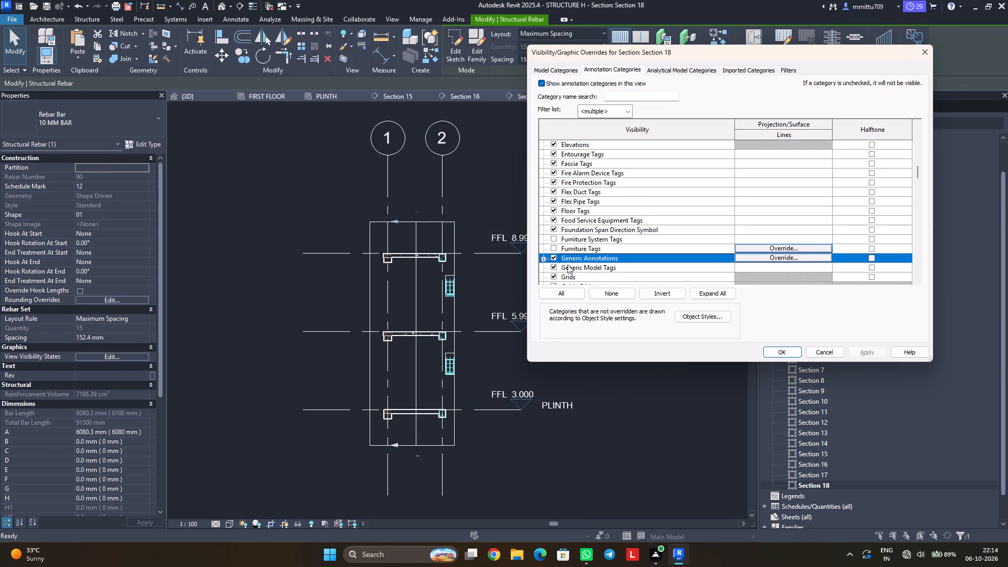
scroll(568, 265, "down", 2)
left_click(550, 247)
left_click(785, 353)
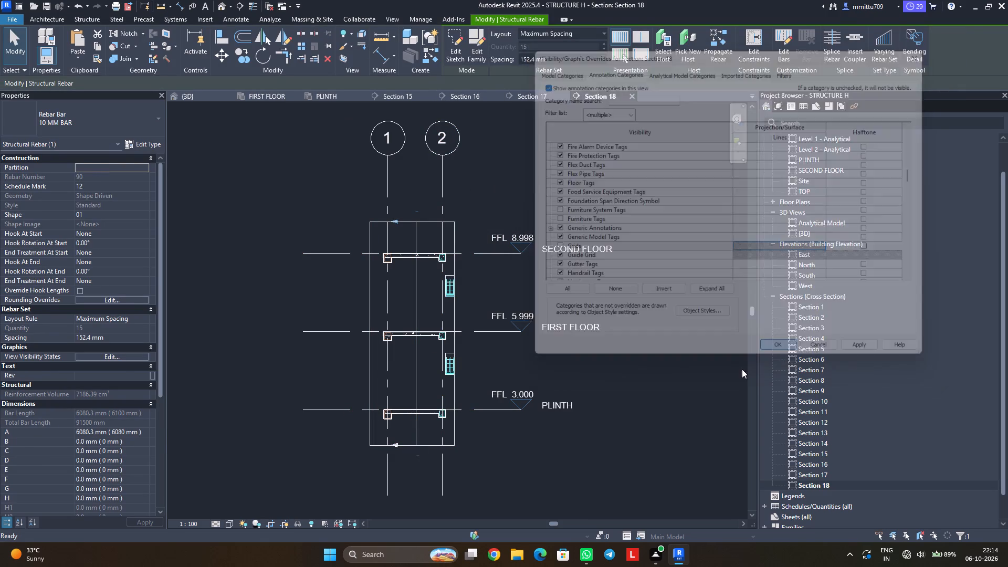
Place a straight 10 MM BAR, shape 01, in the plinth floor slab of Section 18, parallel to the work plane.
left_click(352, 40)
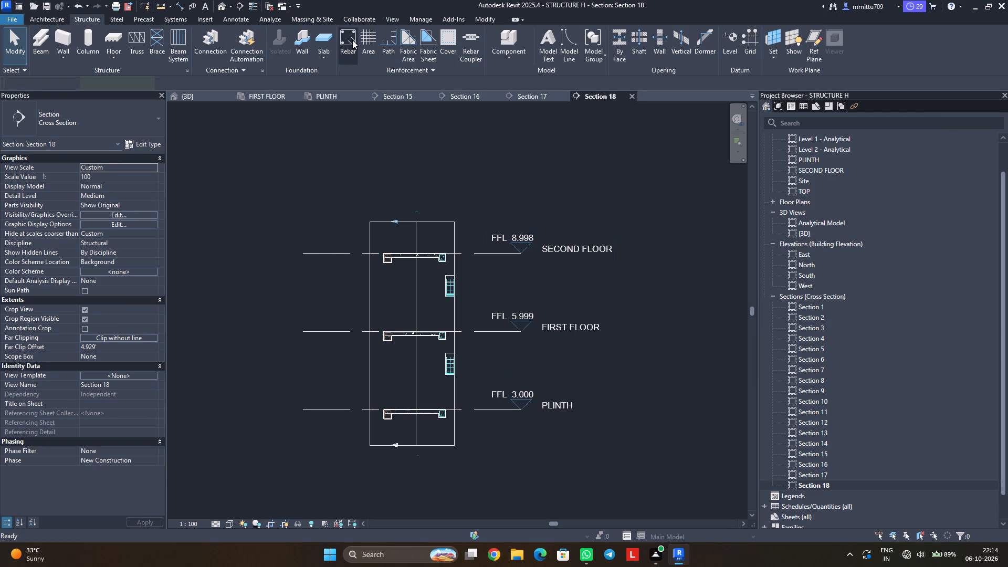
scroll(405, 388, "up", 1)
scroll(405, 388, "down", 1)
scroll(405, 388, "up", 1)
scroll(405, 388, "down", 1)
scroll(405, 388, "up", 1)
scroll(405, 388, "down", 1)
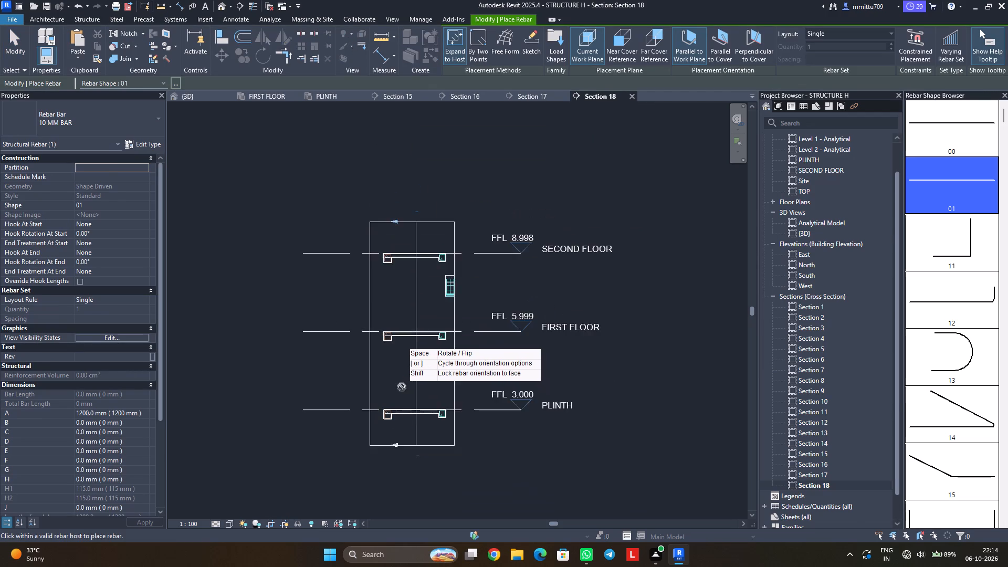
scroll(400, 405, "down", 1)
scroll(400, 412, "up", 4)
scroll(402, 417, "down", 1)
scroll(402, 417, "up", 4)
scroll(402, 417, "down", 3)
scroll(402, 417, "up", 3)
scroll(402, 417, "down", 1)
scroll(402, 417, "up", 3)
scroll(402, 417, "down", 1)
scroll(402, 417, "up", 3)
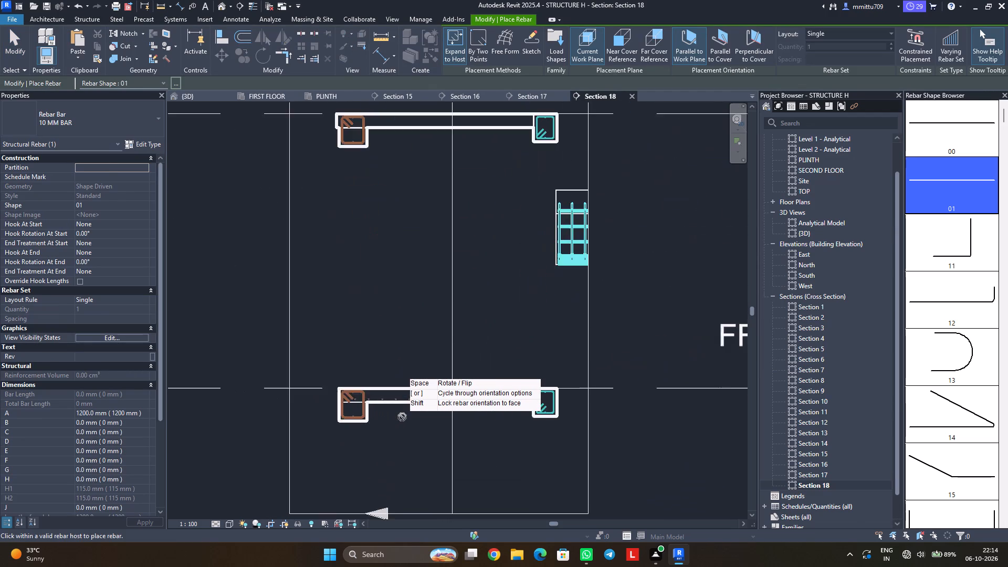
scroll(402, 417, "up", 4)
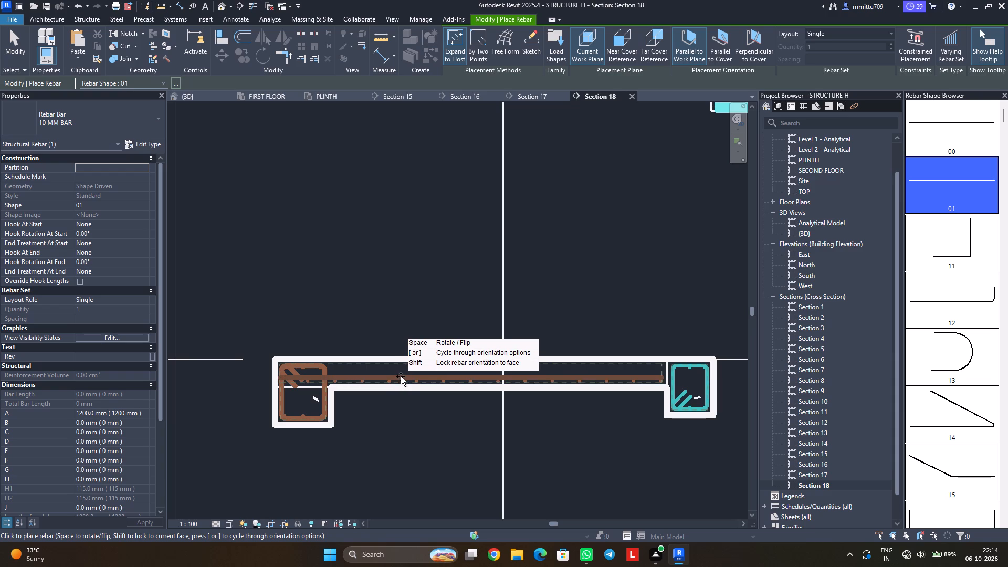
left_click(401, 376)
key("Escape")
key("Escape")
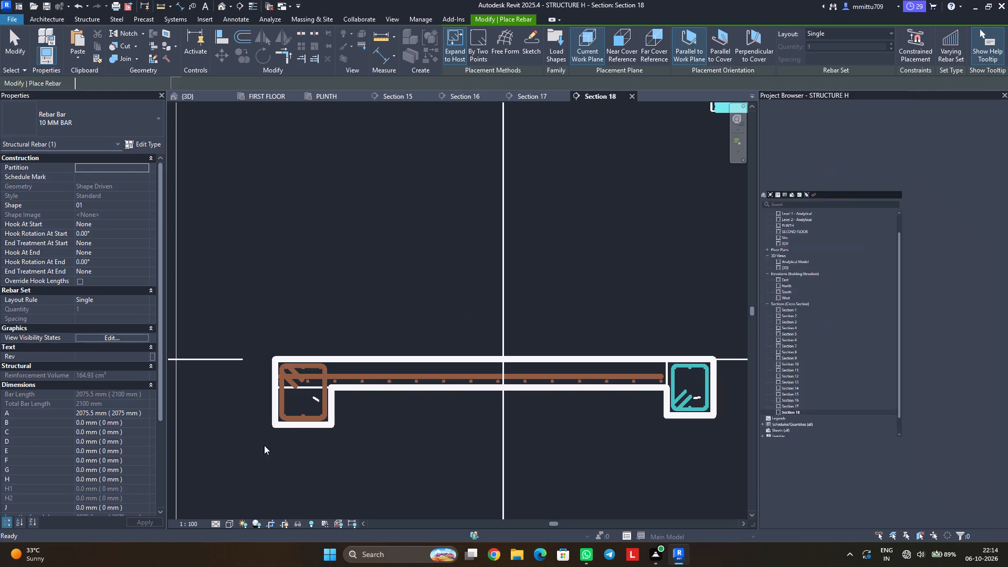
Set the Section 18 view scale to 1/2" = 1'-0".
left_click(190, 521)
left_click(207, 271)
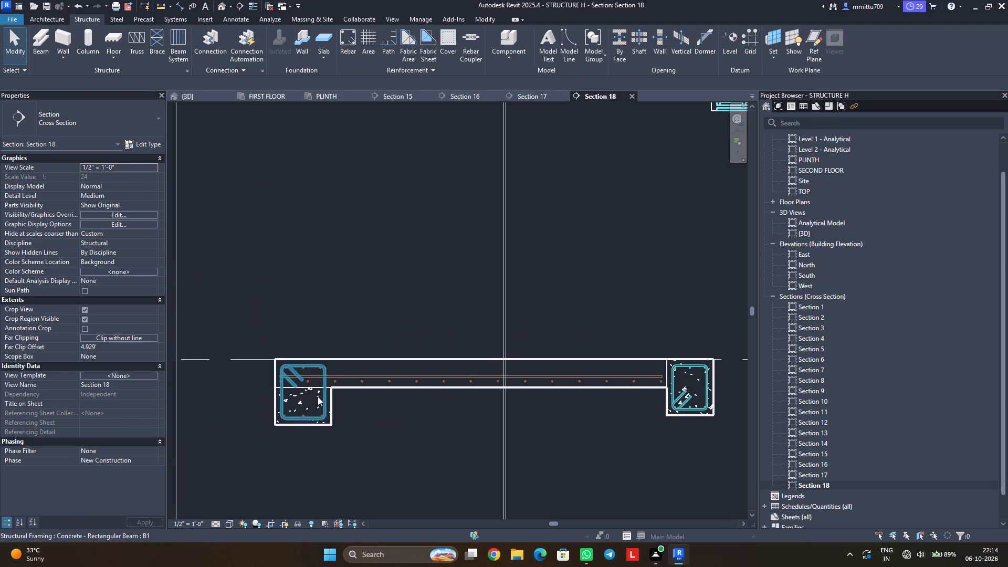
Lay out the new plinth slab bar in Section 18 as a Maximum Spacing set at 6".
left_click(430, 378)
key("Down")
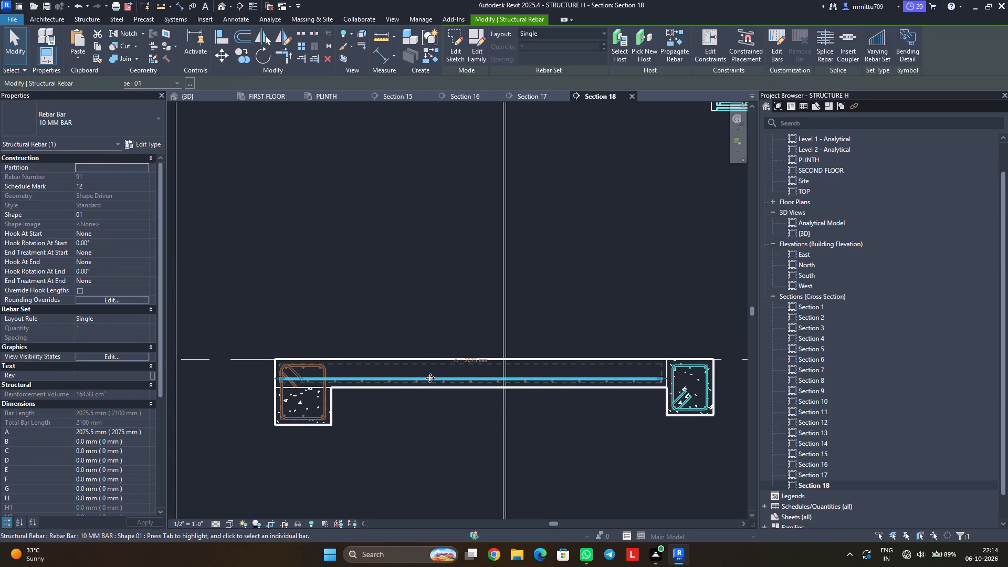
left_click(422, 308)
left_click(401, 377)
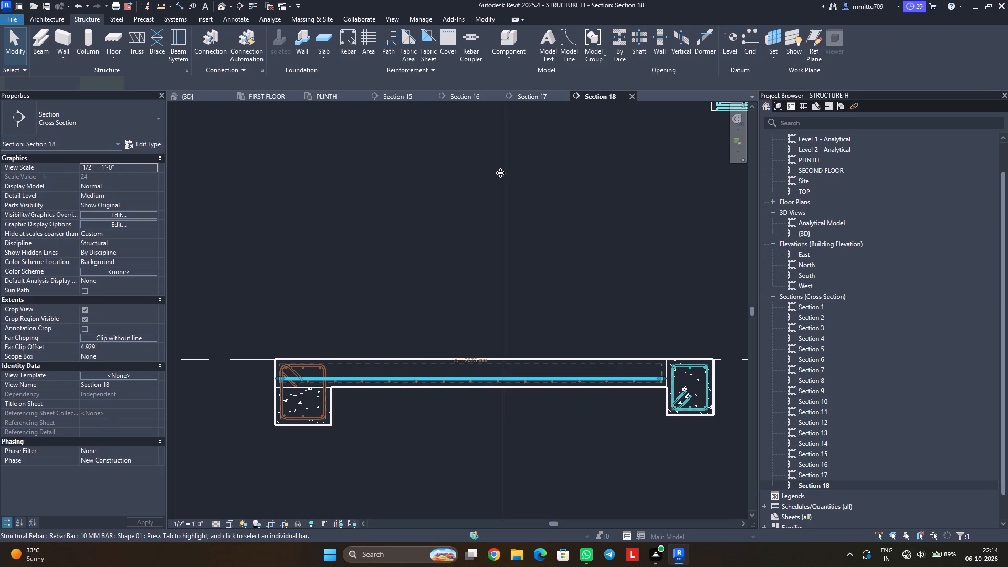
left_click(596, 34)
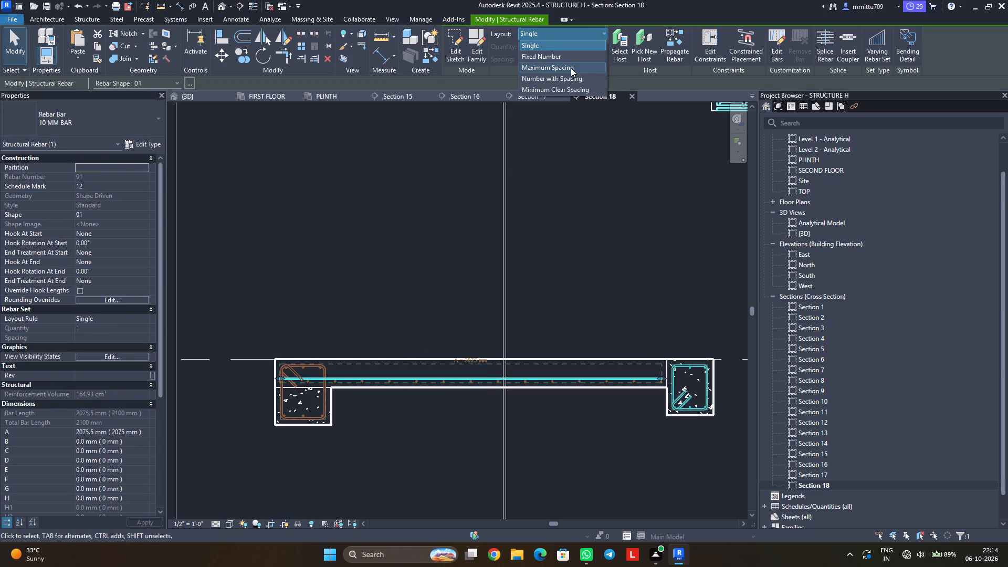
left_click(571, 68)
left_click(572, 58)
key("6")
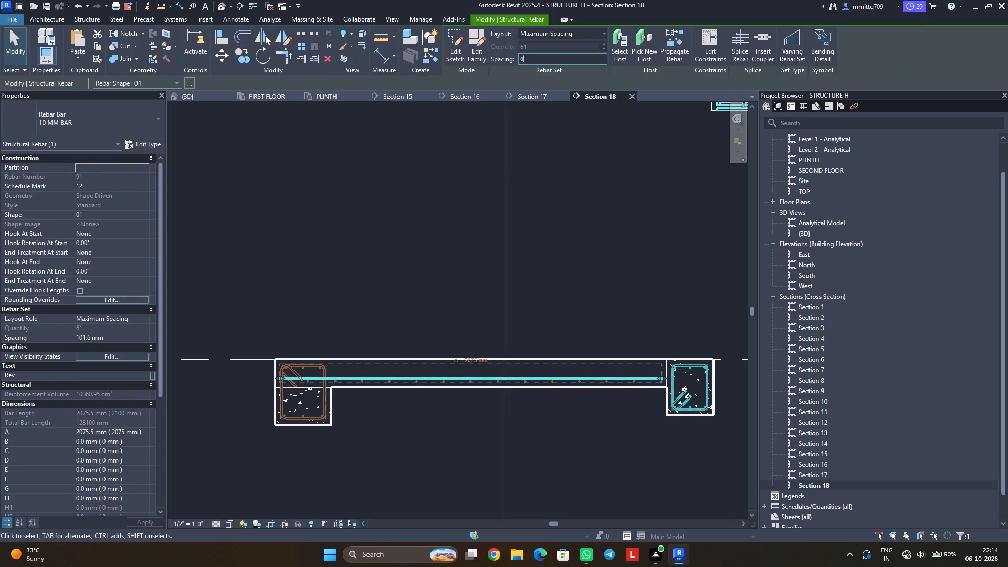
key("shift+colon")
key("BackSpace")
key("shift+quotedbl")
key("Return")
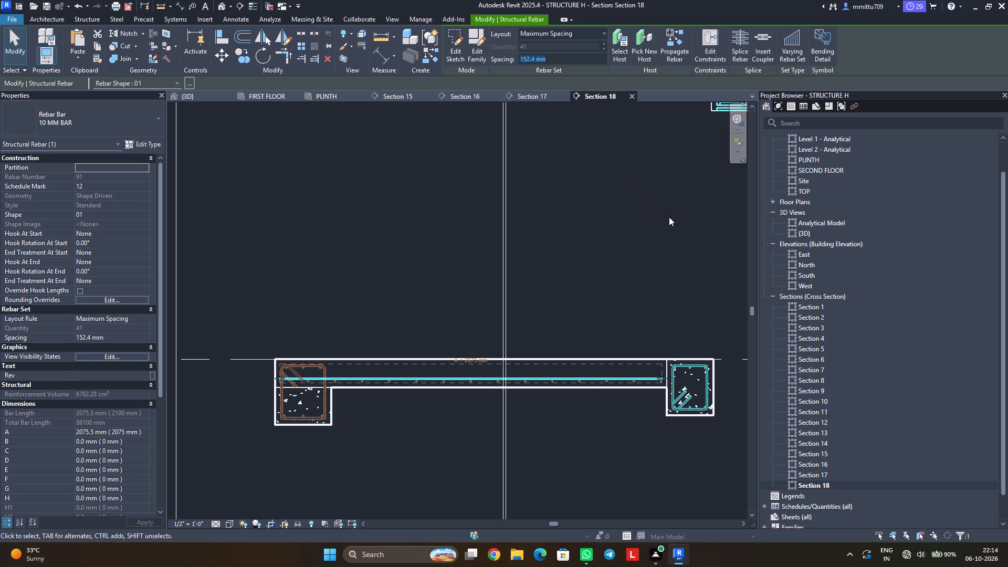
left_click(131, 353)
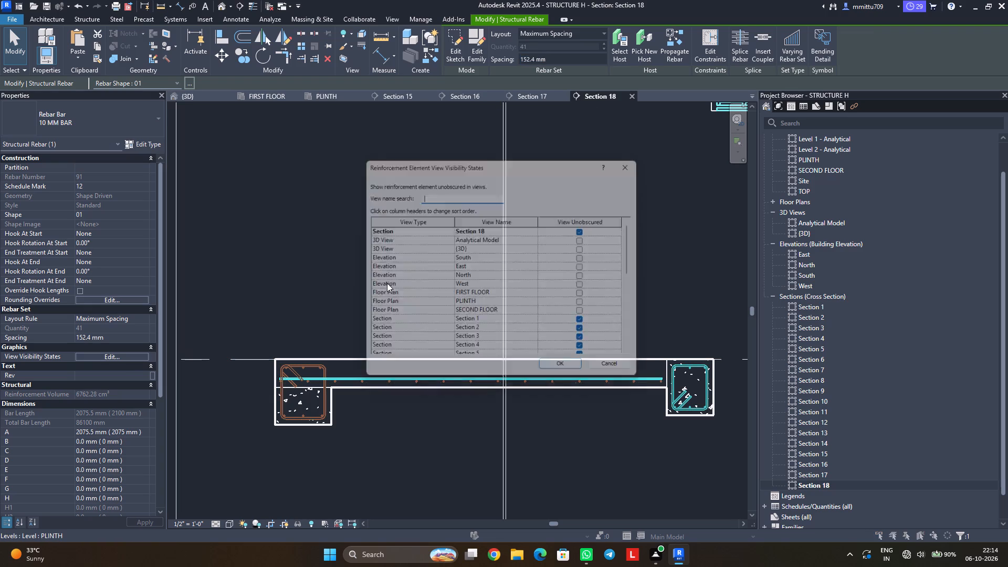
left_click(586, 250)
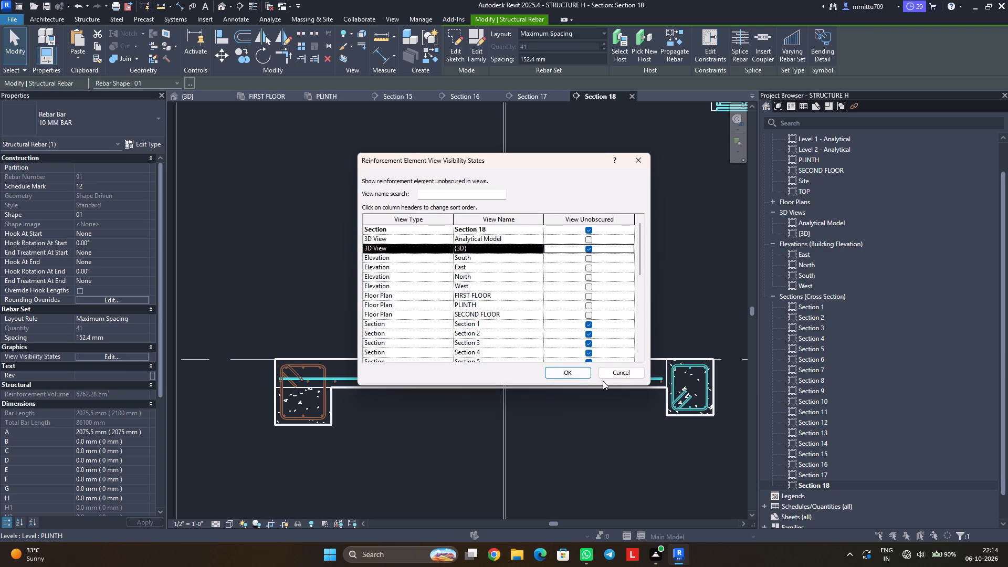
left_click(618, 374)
Select all 10 MM BAR rebar instances and show them unobscured in the {3D} view.
type("SA")
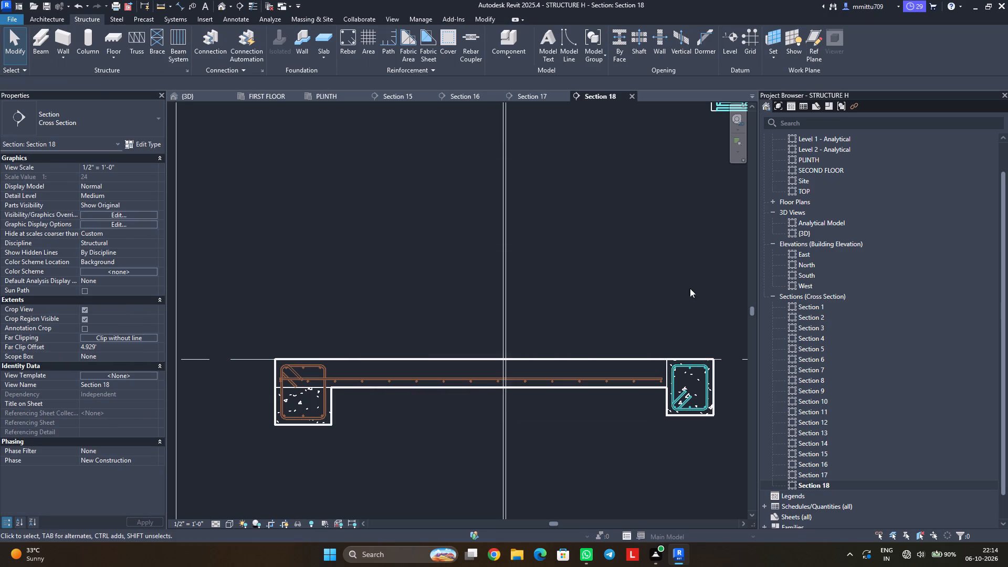
left_click(434, 382)
type("SA")
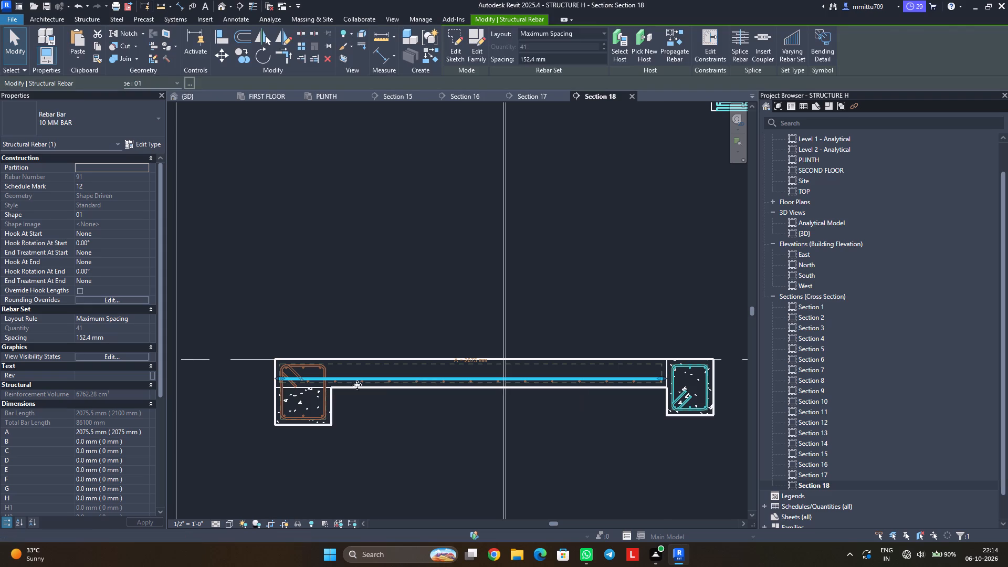
left_click(117, 354)
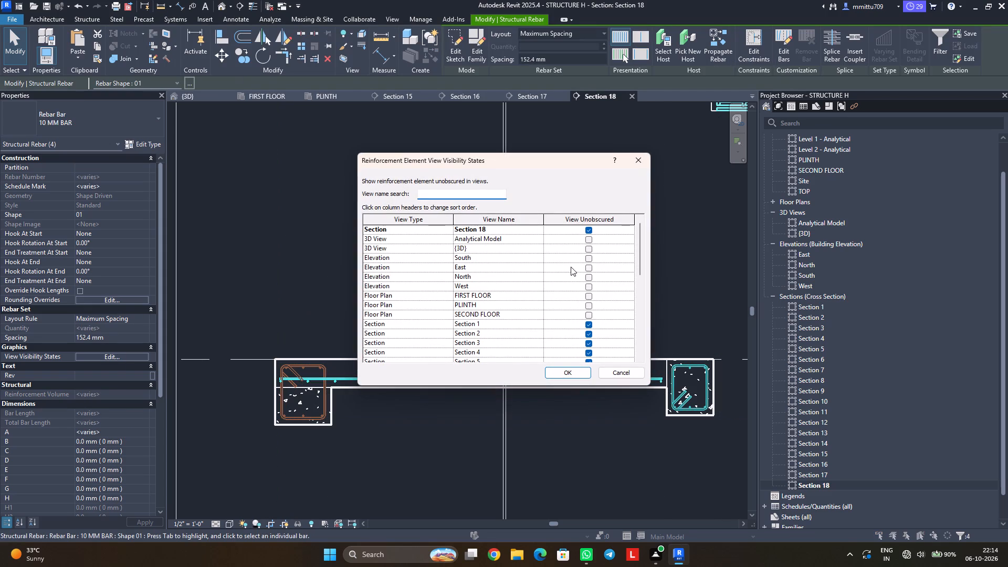
left_click(589, 248)
left_click(568, 376)
left_click(570, 445)
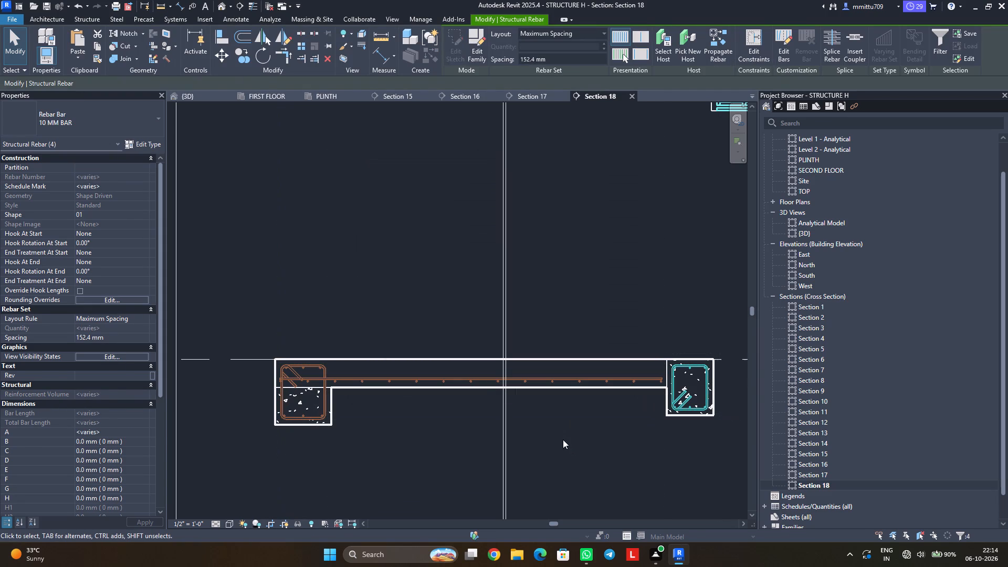
Examine the plinth slab reinforcement and its edge beams from several sides in the {3D} view.
left_click(215, 93)
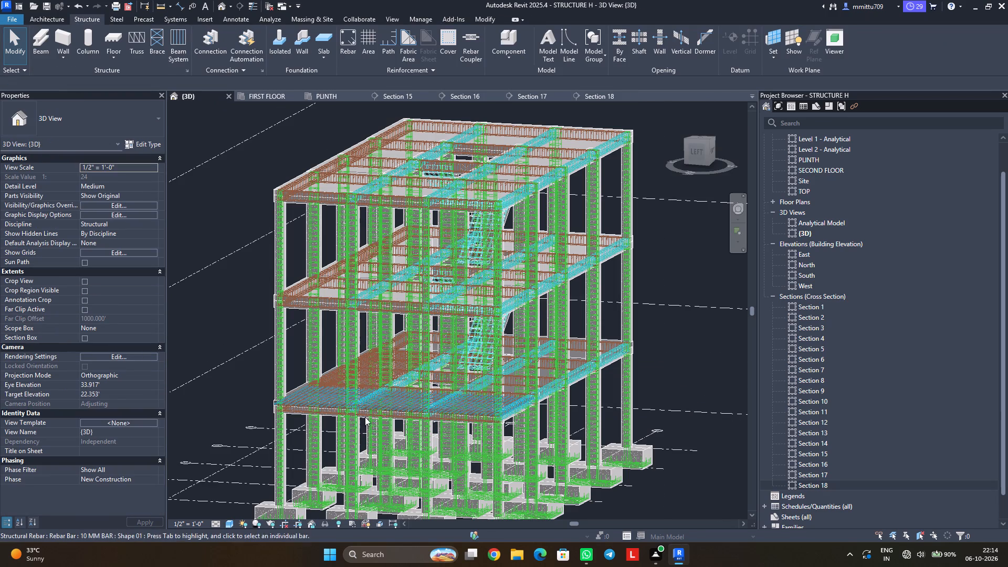
middle_click_drag(329, 383, 474, 399, "shift")
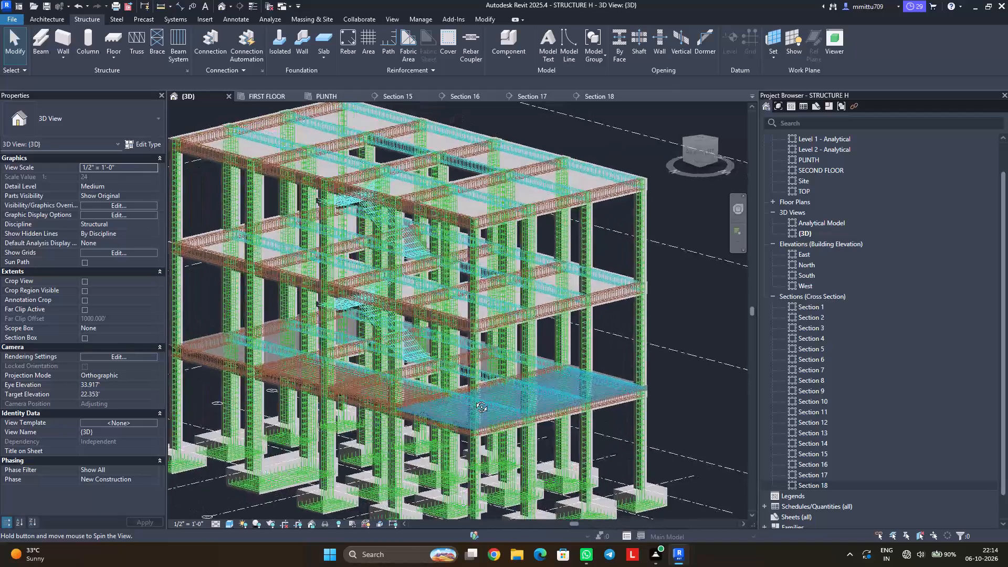
middle_click_drag(474, 399, 493, 409, "shift")
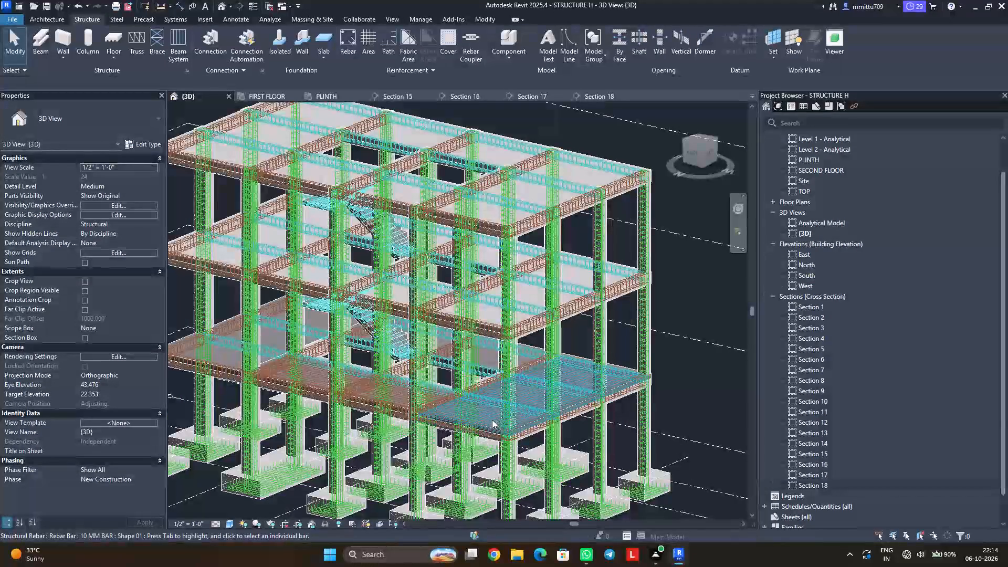
scroll(492, 419, "up", 2)
scroll(492, 419, "down", 1)
scroll(492, 419, "up", 6)
scroll(492, 419, "down", 1)
scroll(492, 419, "up", 3)
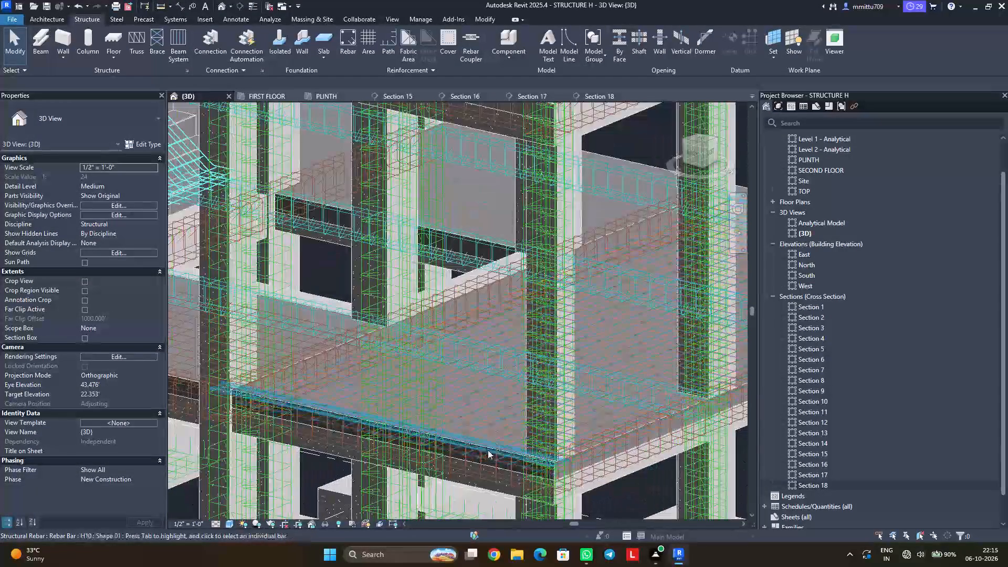
scroll(538, 440, "down", 5)
middle_click_drag(571, 429, 387, 407)
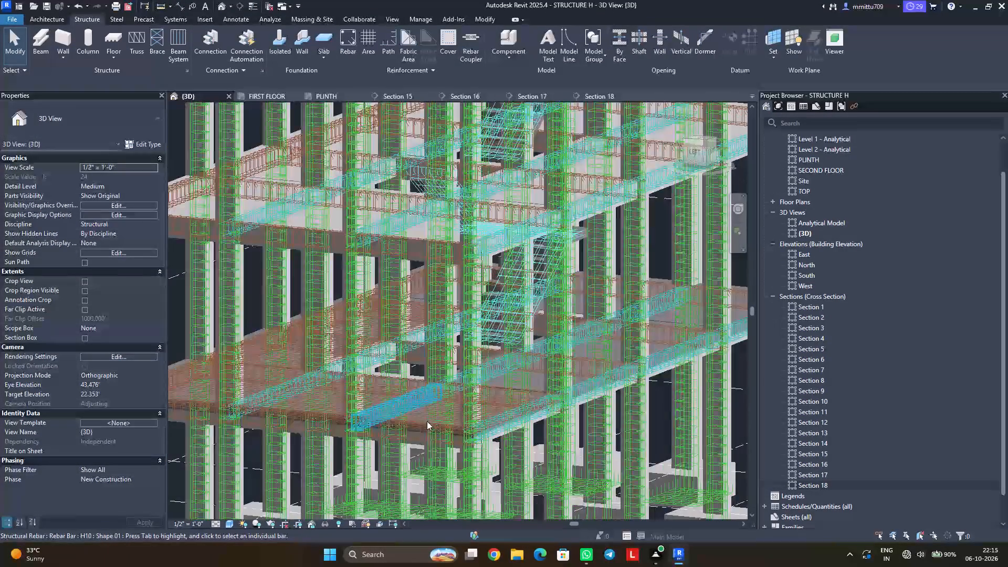
middle_click_drag(427, 417, 394, 425, "shift")
scroll(292, 425, "down", 1)
scroll(285, 425, "up", 7)
scroll(275, 432, "down", 1)
scroll(275, 432, "up", 6)
scroll(289, 442, "down", 1)
scroll(289, 442, "up", 4)
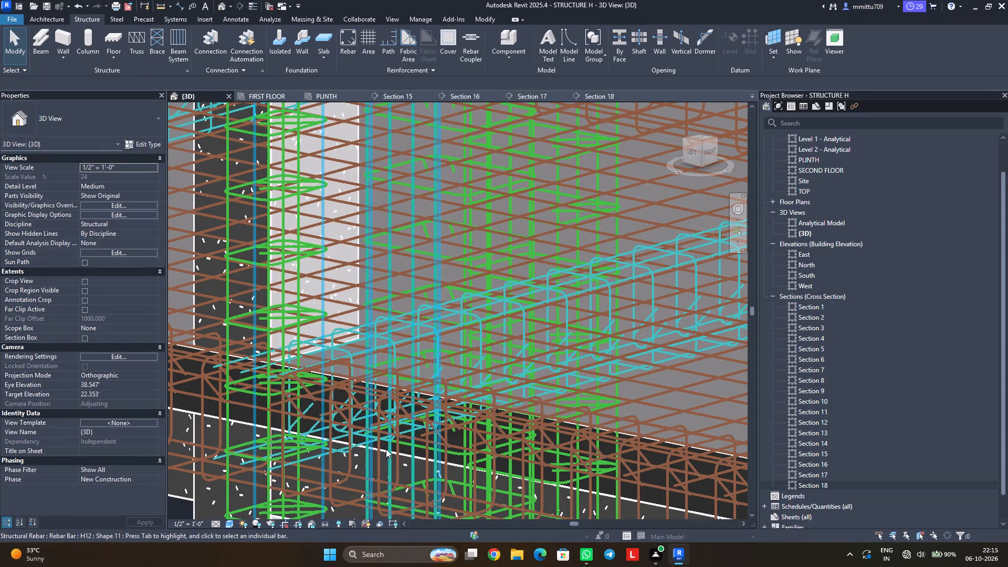
scroll(425, 458, "up", 2)
scroll(425, 458, "down", 1)
scroll(425, 458, "up", 1)
scroll(425, 458, "down", 1)
scroll(425, 458, "up", 3)
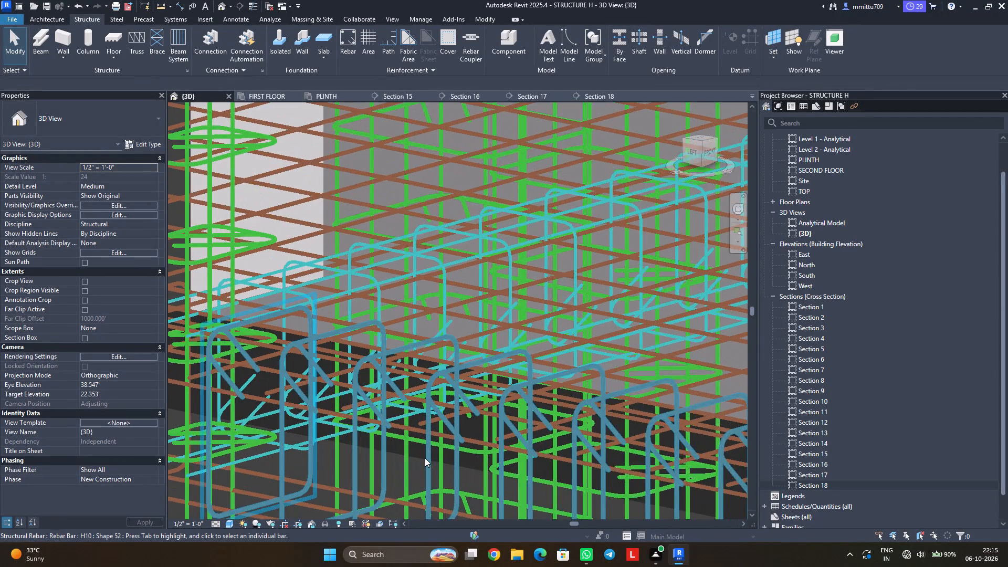
scroll(425, 458, "up", 2)
left_click(412, 458)
scroll(401, 460, "down", 1)
scroll(401, 460, "up", 1)
scroll(401, 460, "down", 4)
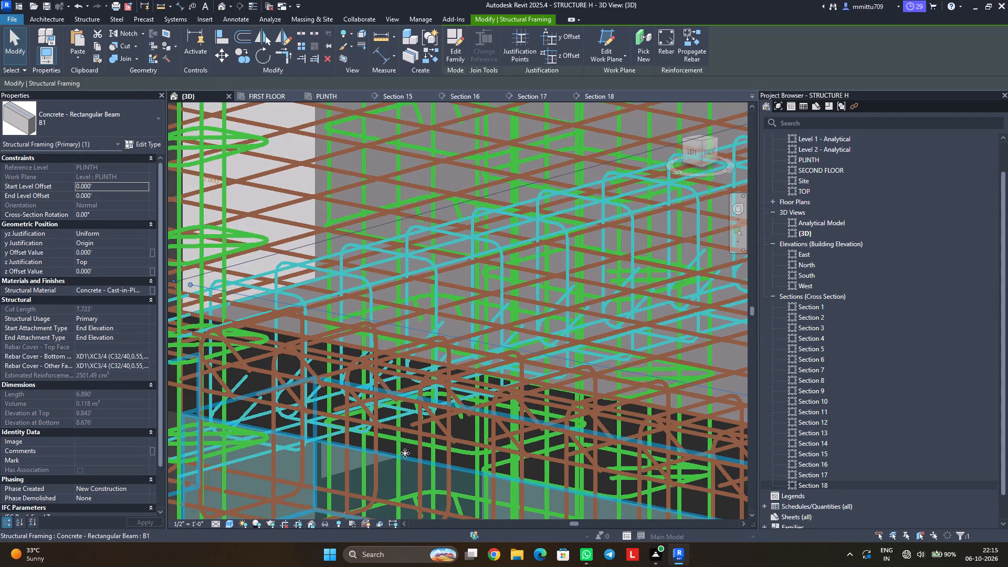
scroll(405, 453, "down", 13)
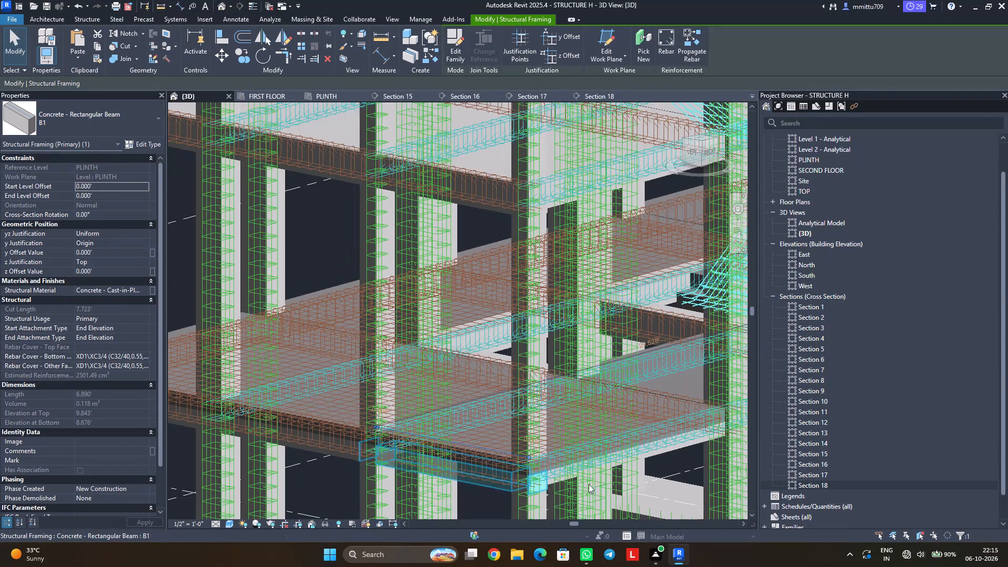
scroll(489, 473, "up", 2)
scroll(489, 473, "down", 7)
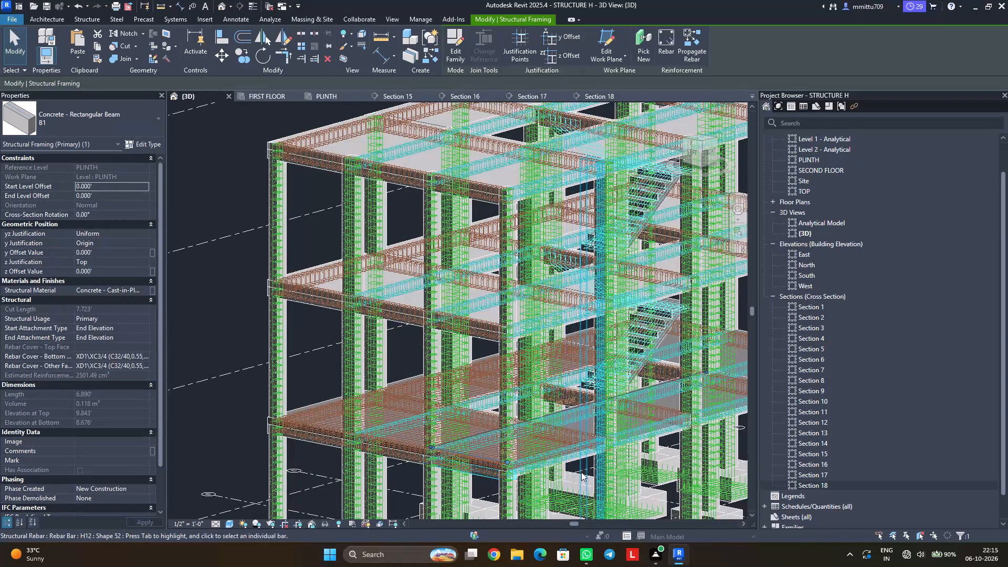
key("Escape")
Propagate the rebar of the reinforced end-bay plinth slab to the plinth slab at the opposite end of the building, aligned by host.
scroll(406, 459, "up", 2)
scroll(406, 459, "down", 1)
scroll(406, 459, "up", 3)
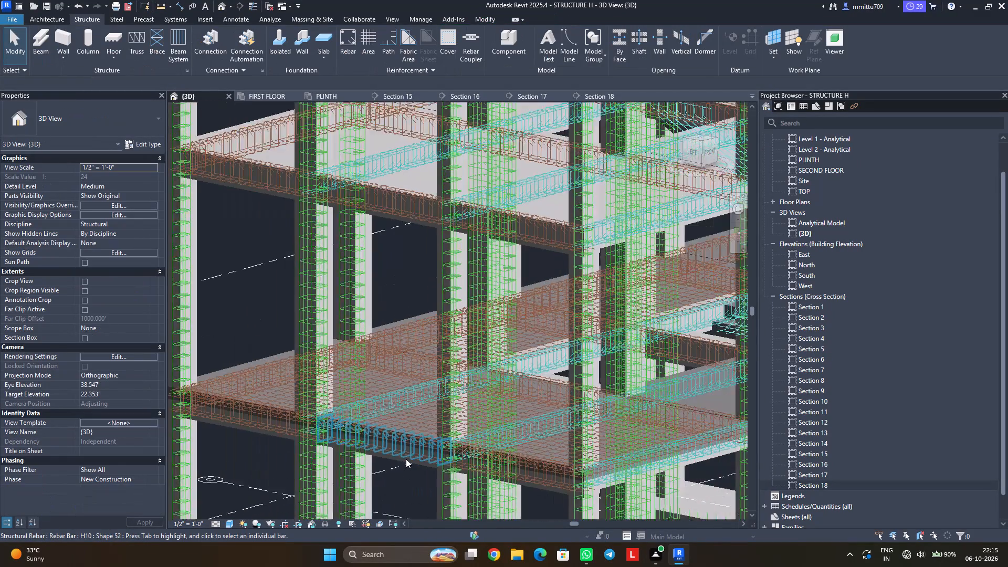
scroll(406, 459, "up", 3)
scroll(406, 459, "down", 1)
scroll(406, 459, "up", 1)
scroll(406, 459, "down", 1)
scroll(406, 459, "up", 1)
scroll(406, 459, "down", 2)
scroll(406, 459, "up", 2)
scroll(406, 459, "down", 1)
scroll(406, 459, "up", 7)
scroll(406, 459, "down", 1)
scroll(406, 459, "up", 4)
scroll(406, 459, "down", 1)
scroll(406, 459, "up", 2)
scroll(406, 459, "down", 1)
scroll(406, 459, "up", 1)
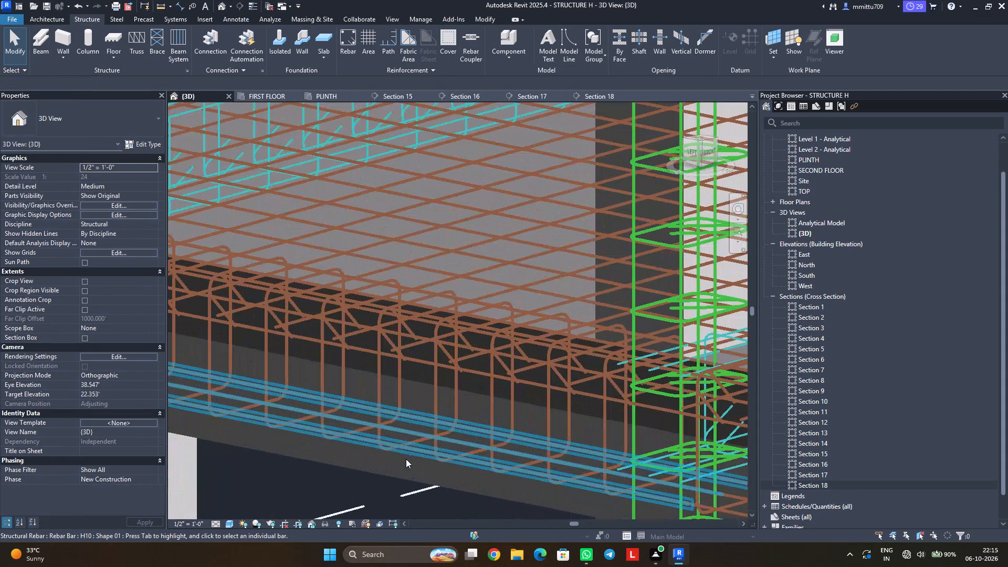
left_click(413, 379)
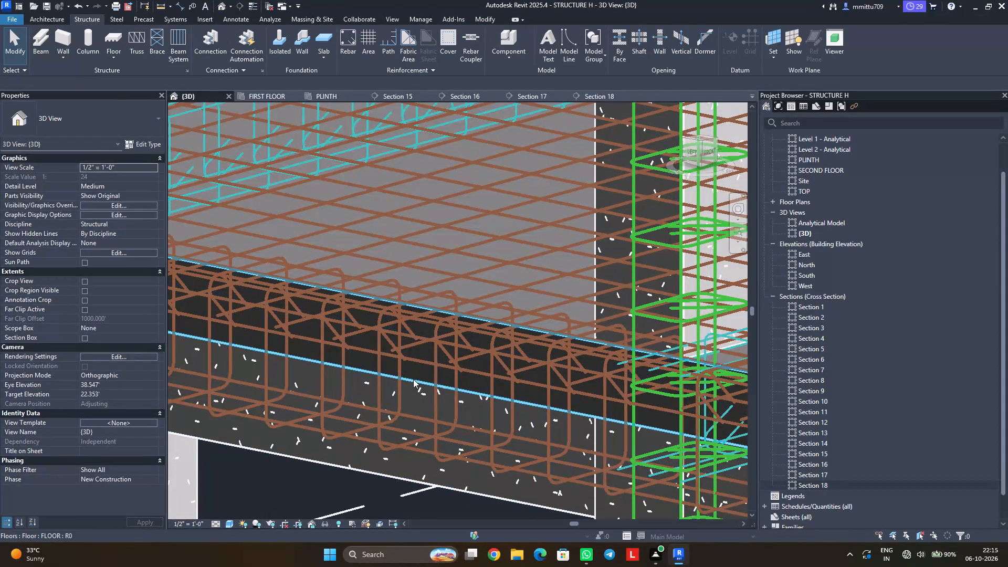
scroll(393, 410, "down", 2)
scroll(393, 410, "up", 1)
scroll(393, 410, "down", 1)
scroll(393, 410, "up", 1)
scroll(393, 410, "down", 1)
scroll(393, 410, "up", 2)
scroll(393, 410, "down", 2)
scroll(392, 411, "up", 1)
scroll(392, 411, "down", 13)
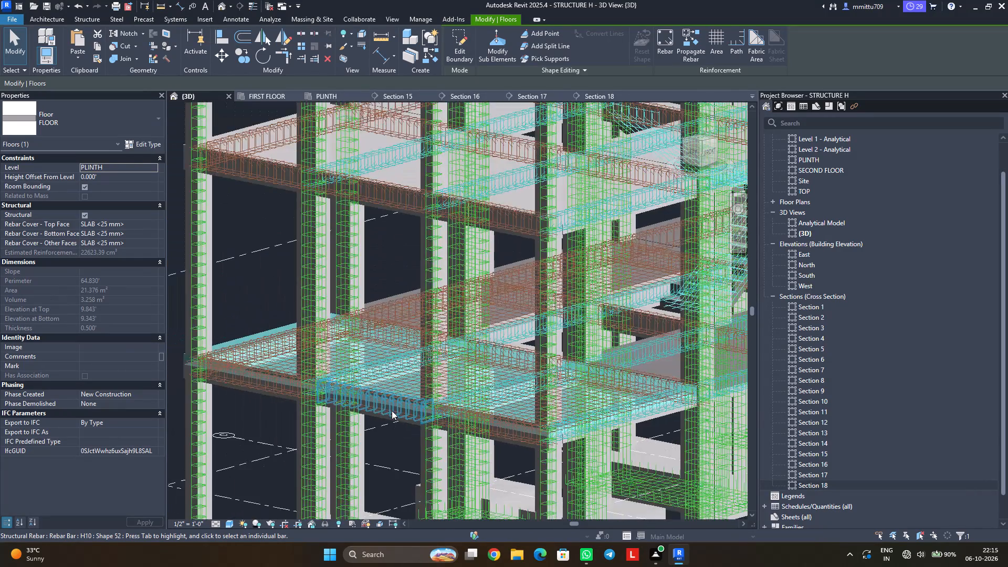
scroll(392, 411, "down", 5)
middle_click_drag(397, 412, 386, 428)
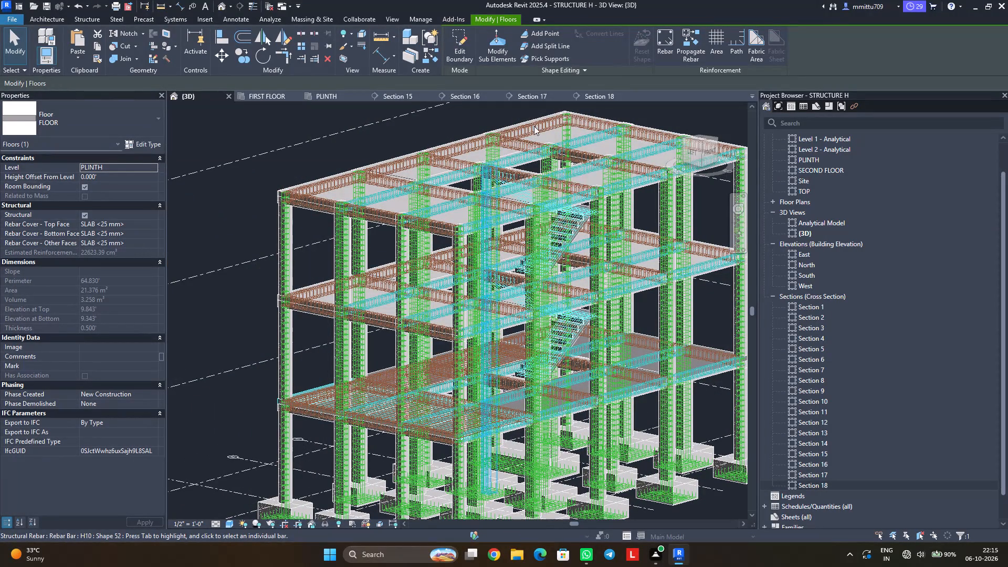
left_click(689, 39)
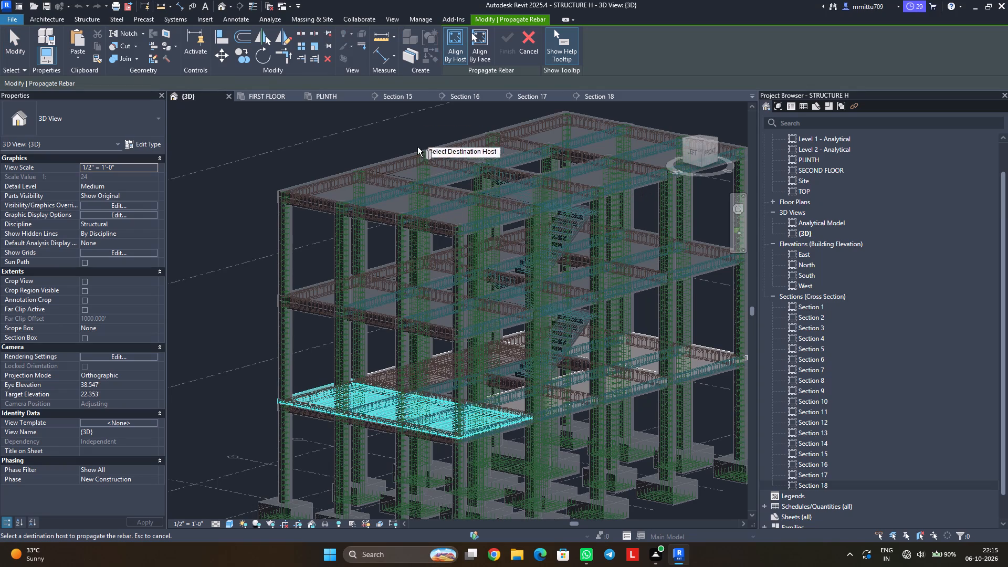
left_click(642, 365)
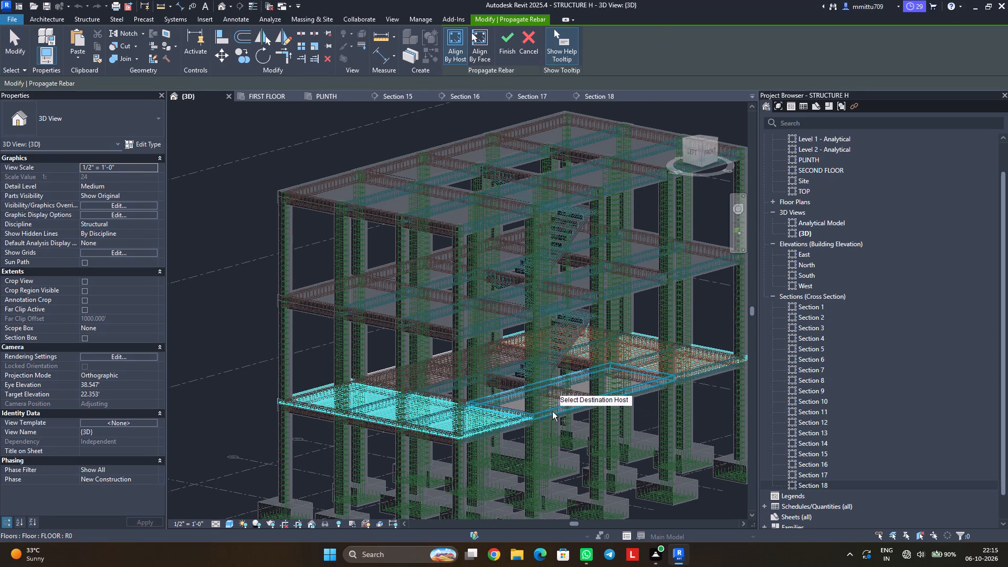
left_click(505, 38)
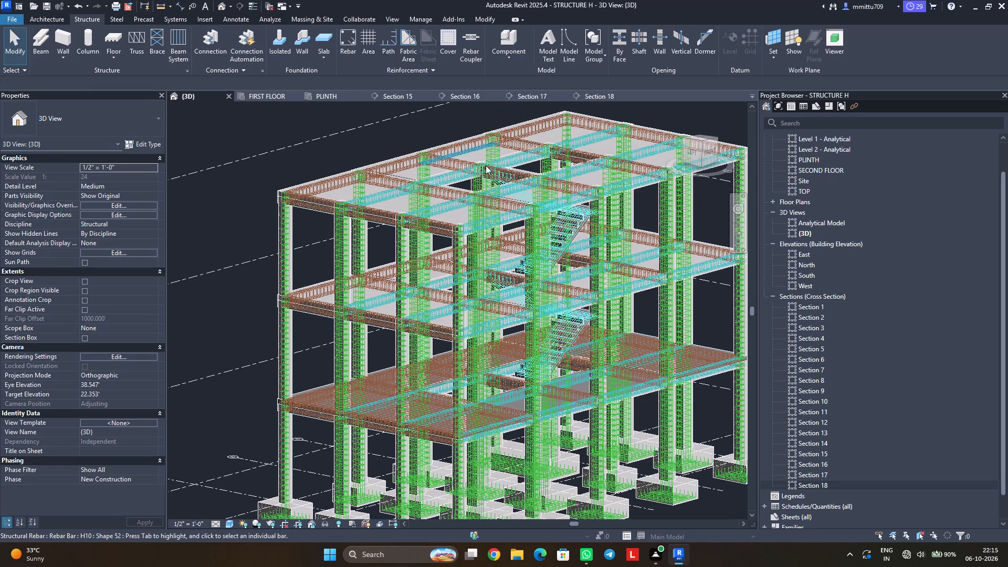
left_click(251, 178)
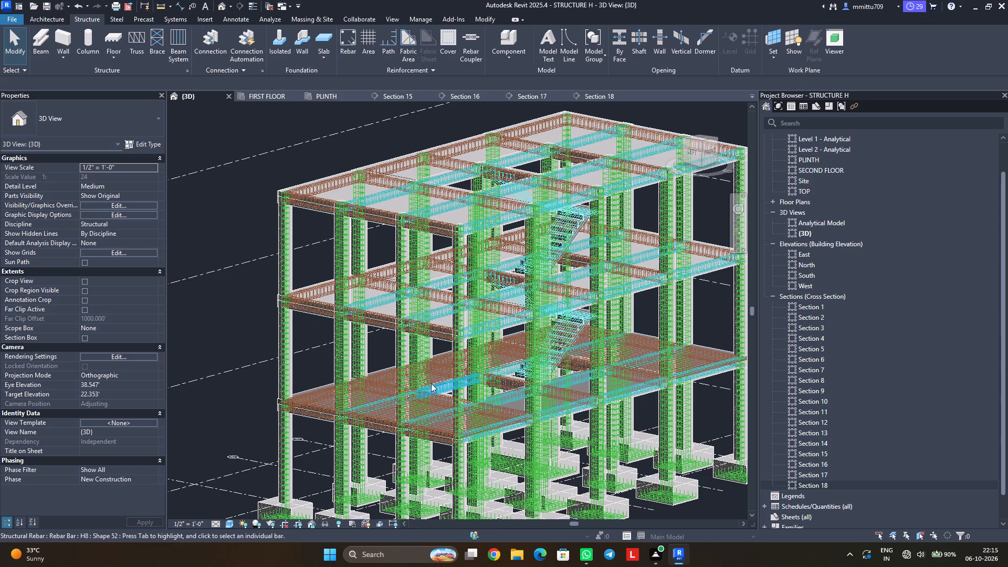
Propagate the rebar of the middle plinth slab to the unreinforced middle plinth slab on the other side of the staircase, aligned by host.
middle_click_drag(374, 417, 526, 418)
scroll(341, 391, "up", 9)
scroll(341, 391, "down", 1)
scroll(341, 391, "up", 6)
scroll(412, 336, "up", 6)
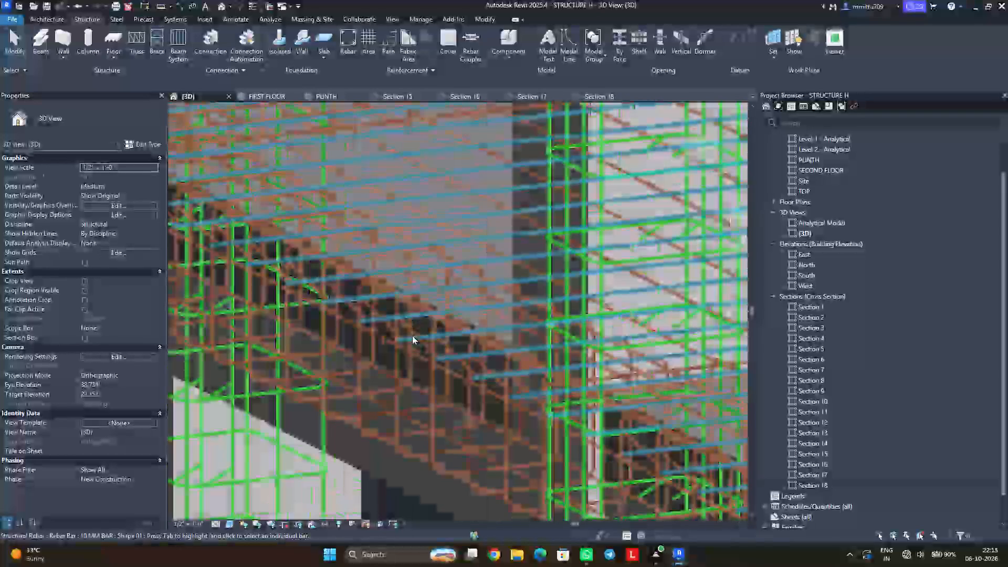
scroll(412, 335, "up", 2)
scroll(412, 335, "down", 1)
scroll(412, 335, "up", 4)
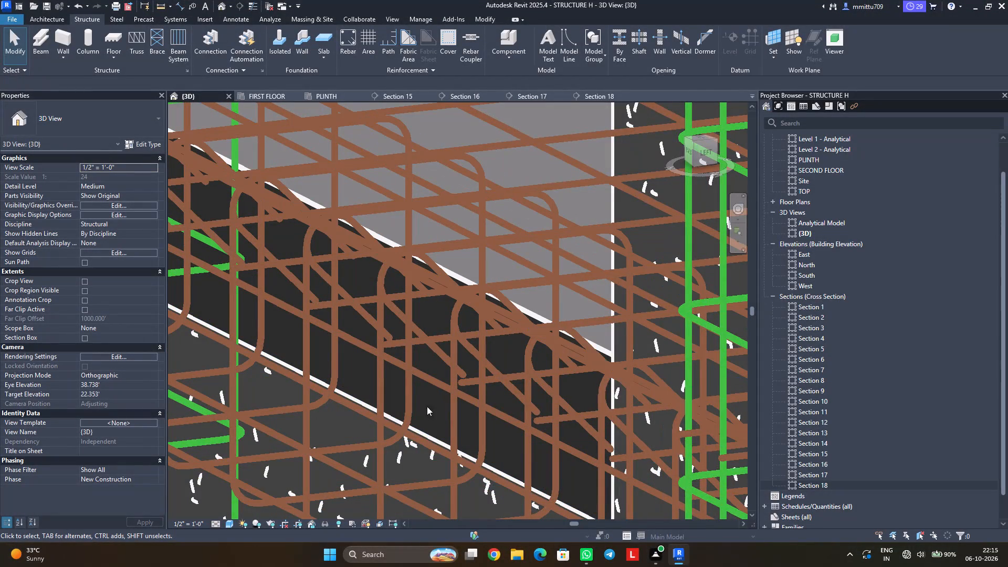
scroll(421, 421, "up", 2)
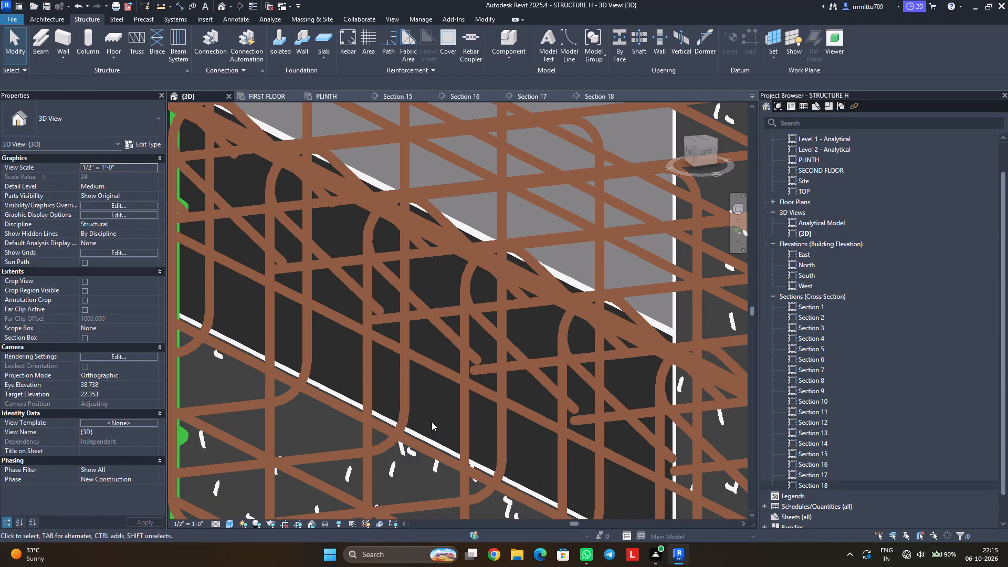
scroll(432, 422, "down", 1)
scroll(445, 401, "up", 3)
scroll(449, 395, "down", 1)
scroll(449, 395, "up", 4)
middle_click_drag(448, 388, 471, 316)
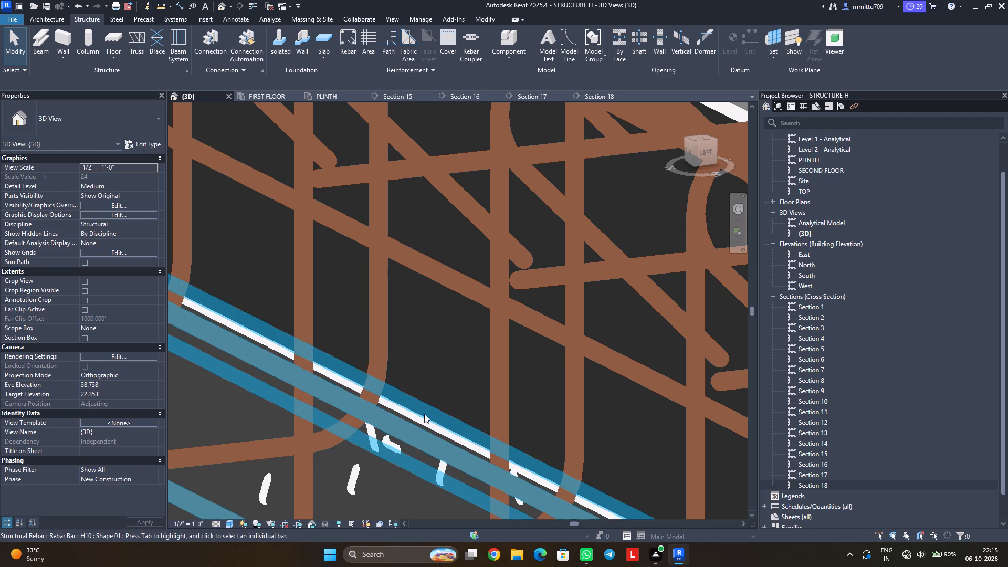
key("Tab")
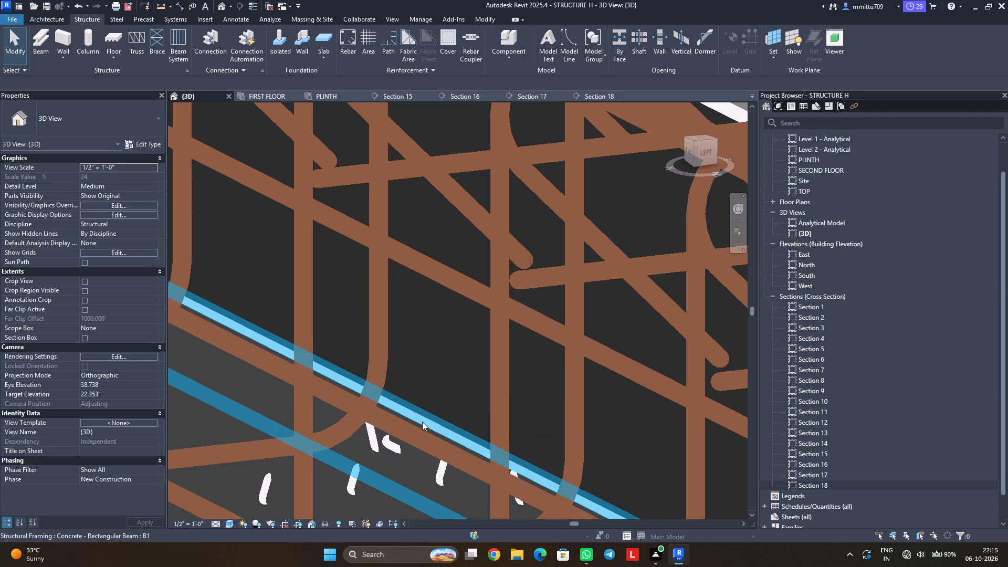
key("Tab")
left_click(422, 422)
scroll(421, 417, "down", 2)
scroll(419, 415, "up", 1)
scroll(413, 397, "down", 10)
scroll(413, 391, "up", 1)
scroll(413, 391, "down", 1)
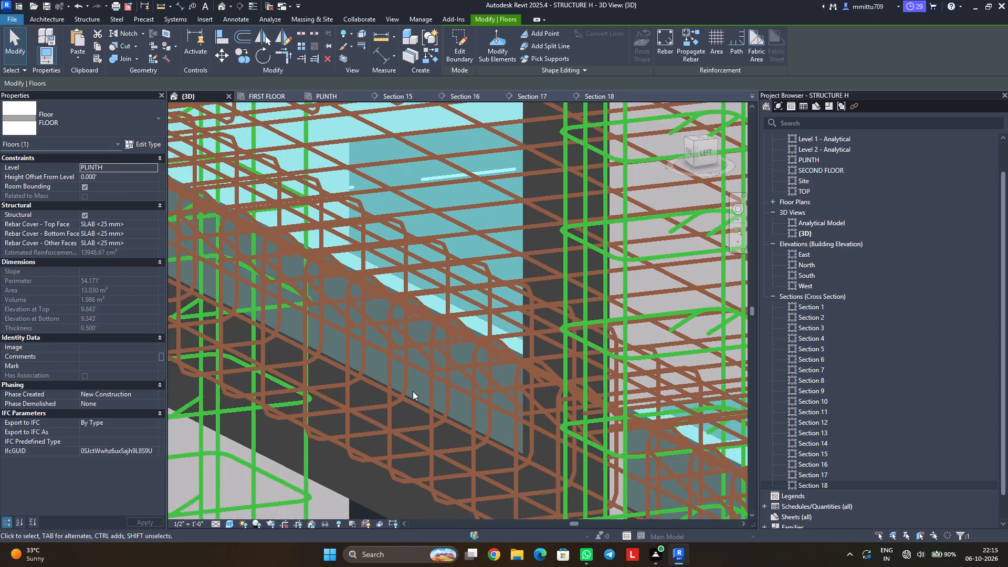
scroll(413, 391, "down", 2)
scroll(413, 391, "up", 1)
scroll(413, 391, "down", 10)
scroll(413, 387, "up", 1)
scroll(413, 387, "down", 6)
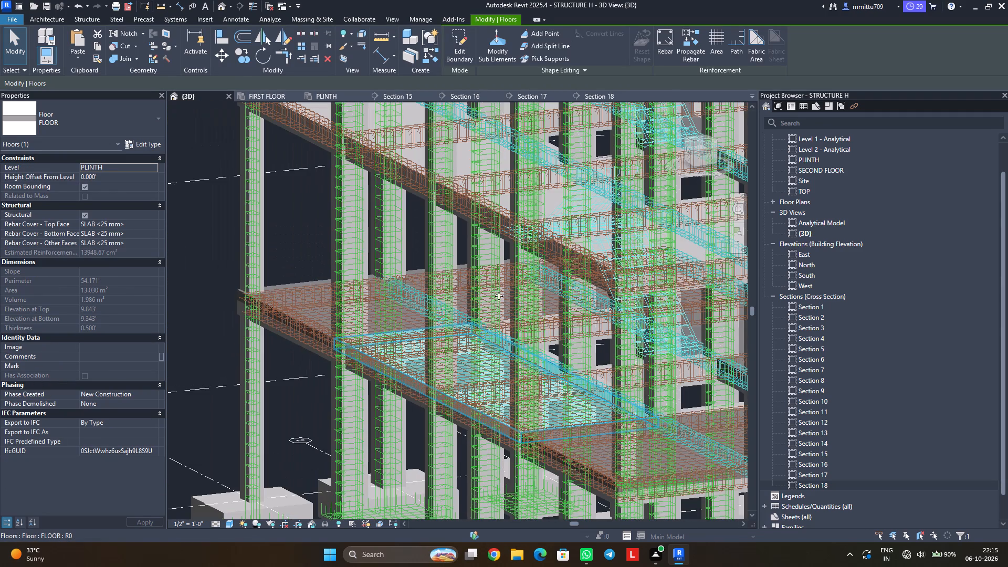
left_click(685, 39)
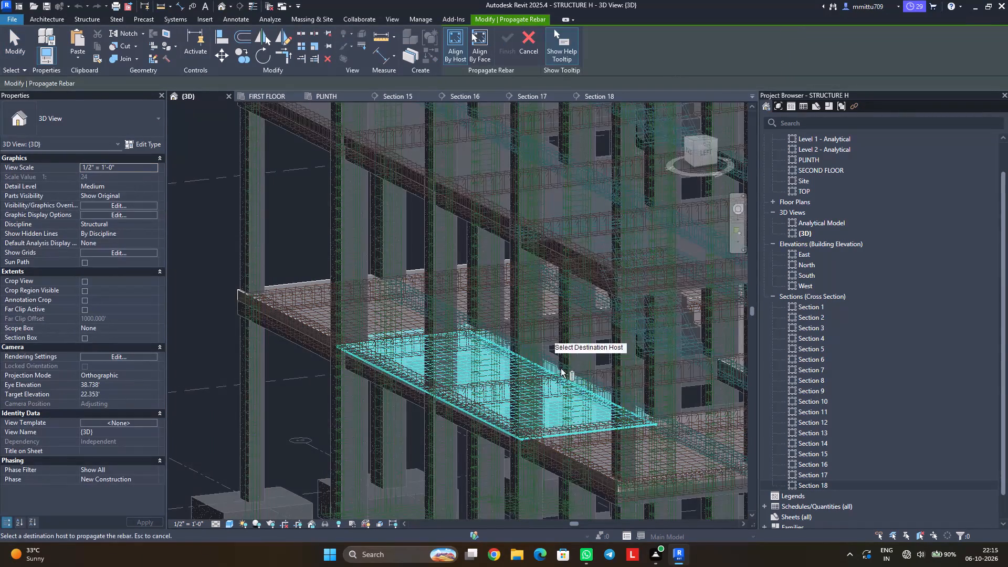
middle_click_drag(594, 401, 492, 398, "shift")
middle_click_drag(523, 393, 359, 354)
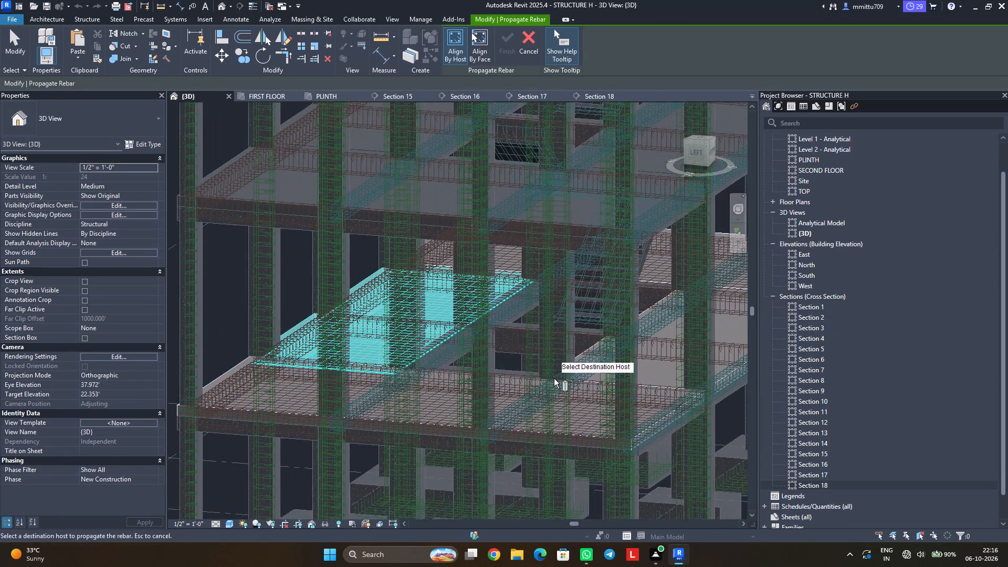
middle_click_drag(533, 374, 363, 345)
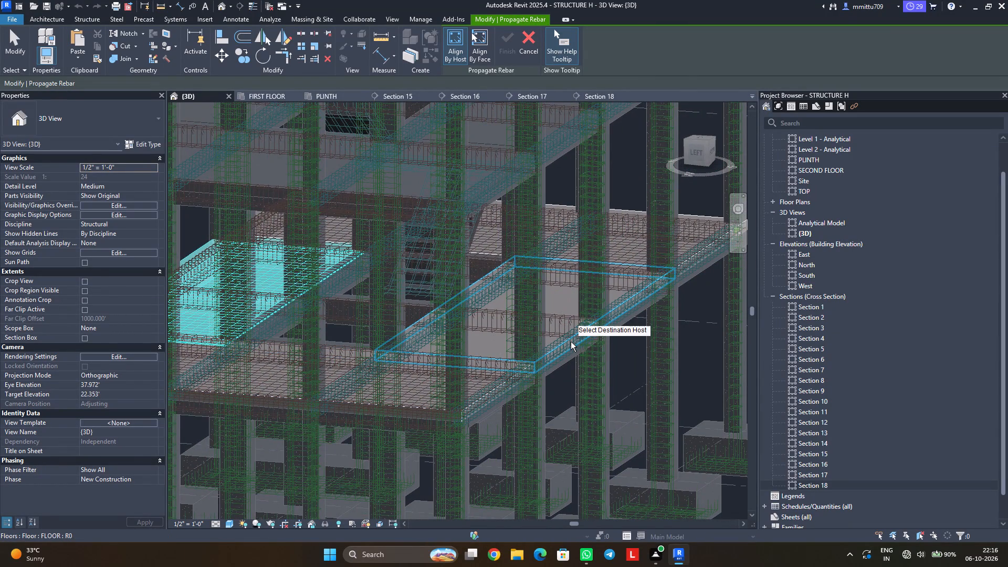
left_click(571, 343)
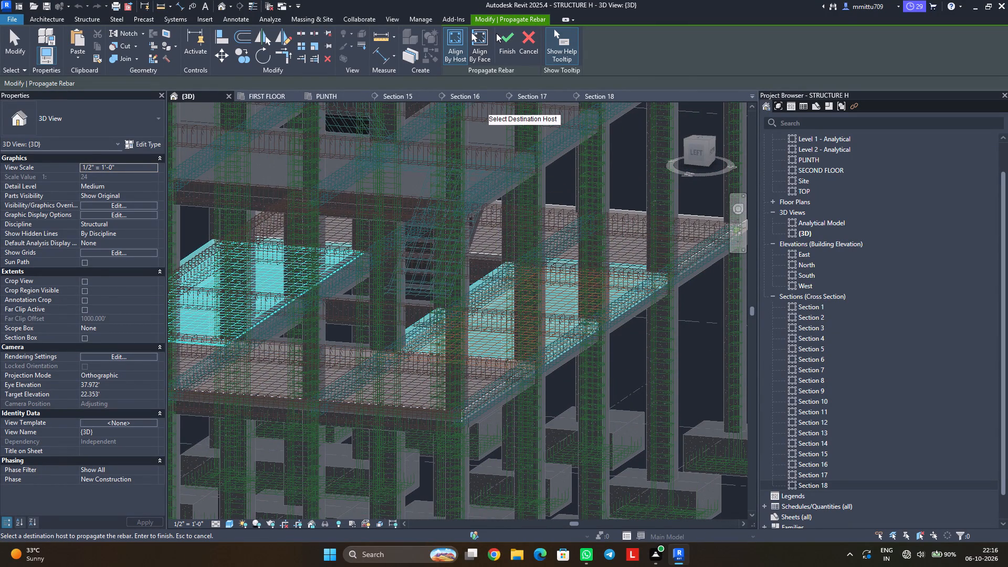
left_click(505, 37)
left_click(687, 380)
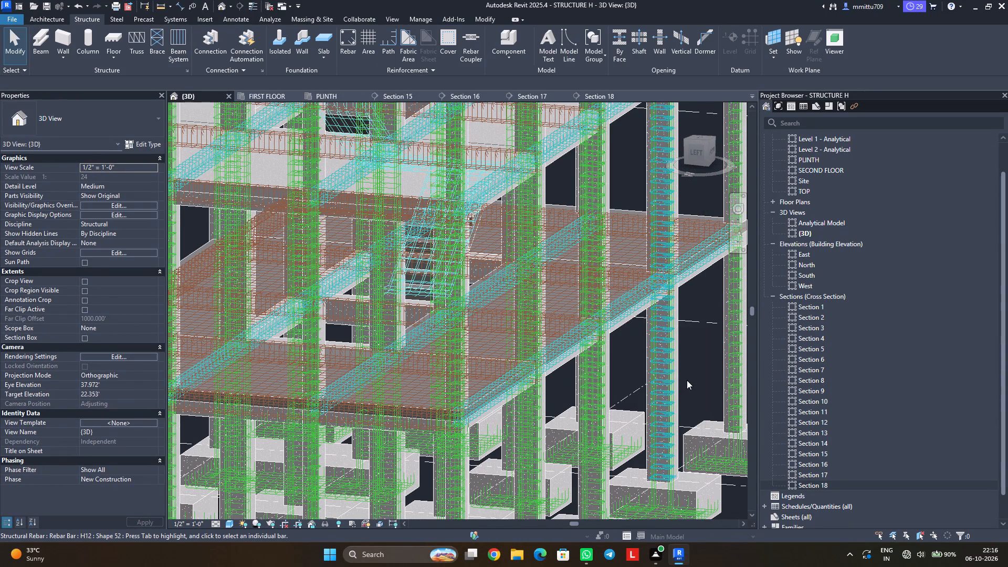
Examine the plinth slab reinforcement across the whole structure in the {3D} view.
scroll(555, 432, "down", 5)
middle_click_drag(530, 404, 408, 432, "shift")
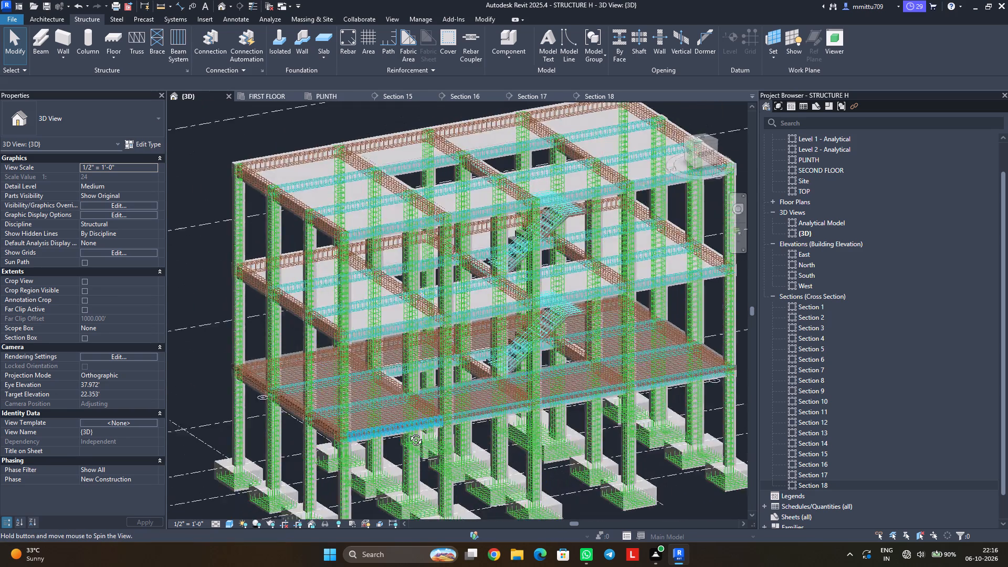
middle_click_drag(408, 432, 392, 439, "shift")
scroll(501, 409, "up", 8)
scroll(411, 399, "down", 1)
scroll(411, 399, "up", 1)
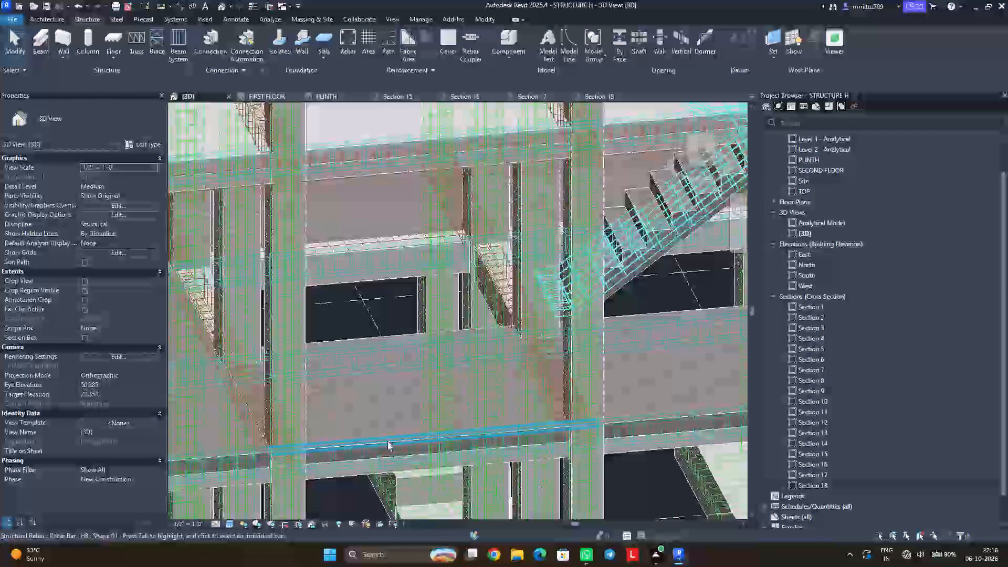
scroll(387, 442, "down", 9)
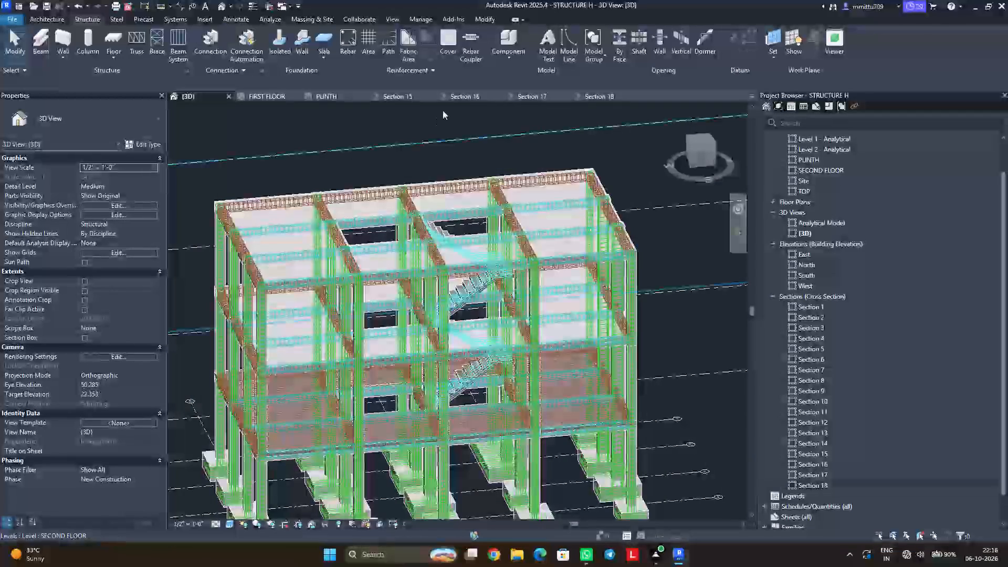
In Section 15, sketch a 10 MM BAR hosted in the first-floor slab, with a 3' top run and a 45° crank to the bottom cover.
left_click(412, 94)
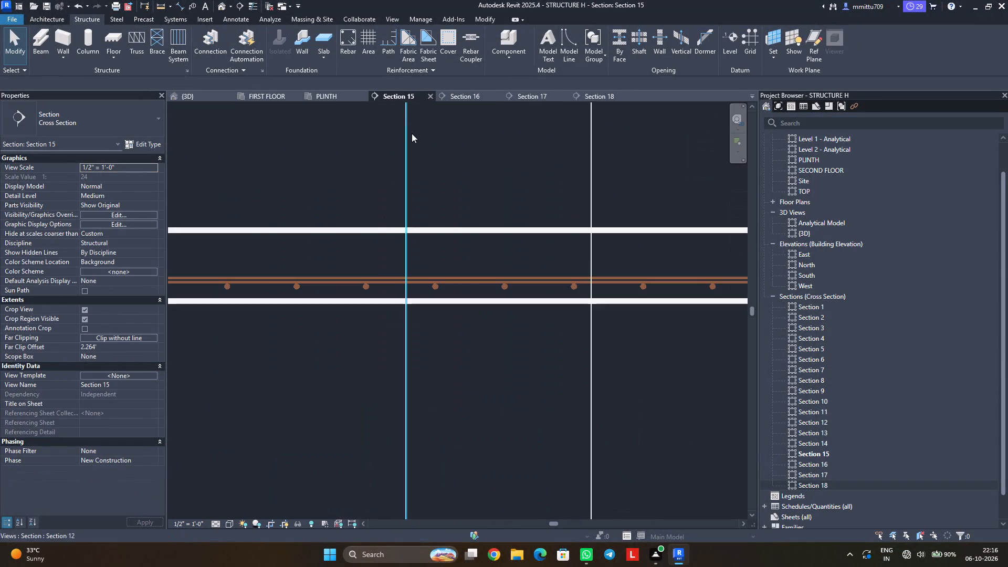
scroll(421, 331, "down", 9)
scroll(418, 322, "up", 2)
scroll(418, 322, "down", 10)
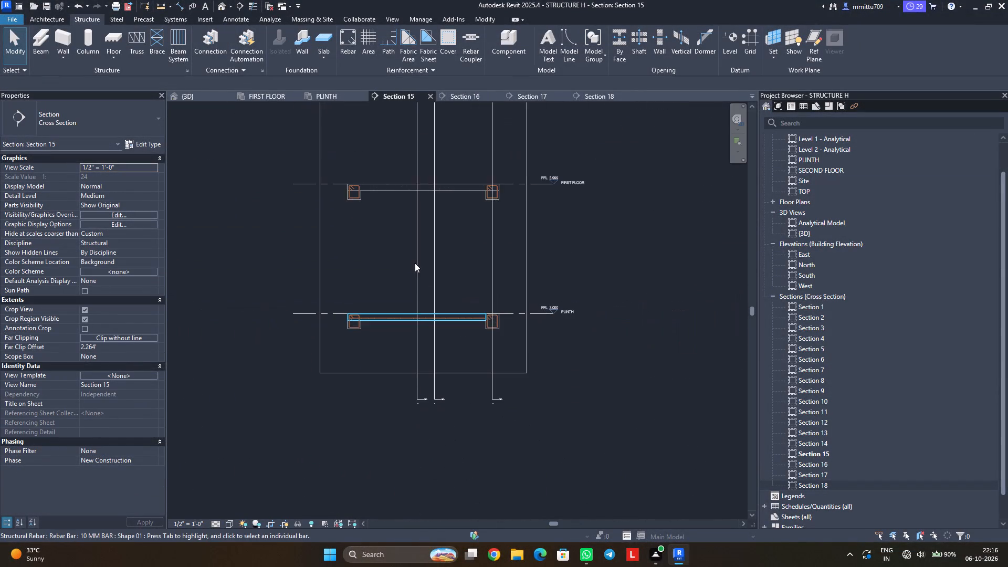
middle_click_drag(415, 263, 425, 347)
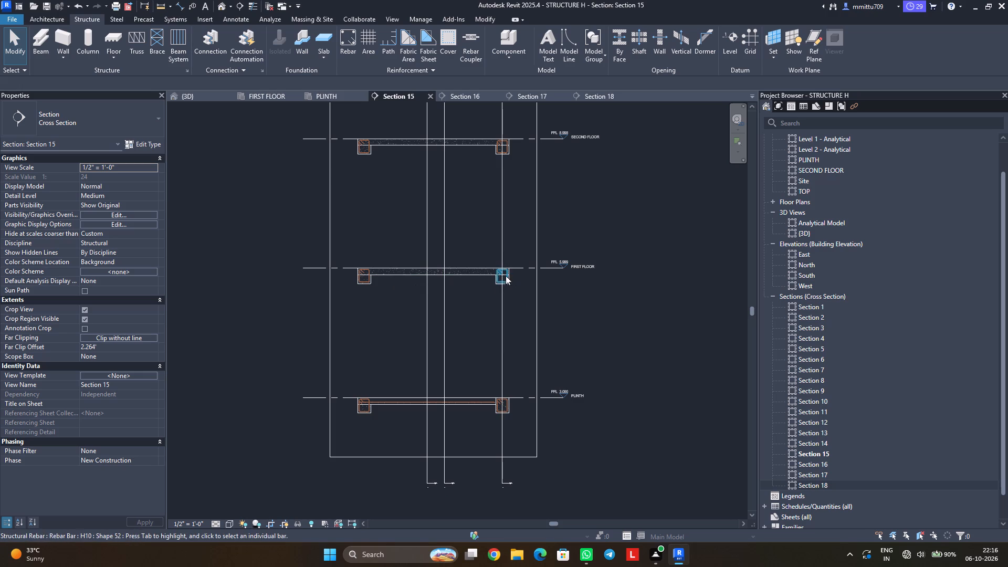
scroll(424, 277, "up", 3)
middle_click_drag(420, 264, 421, 330)
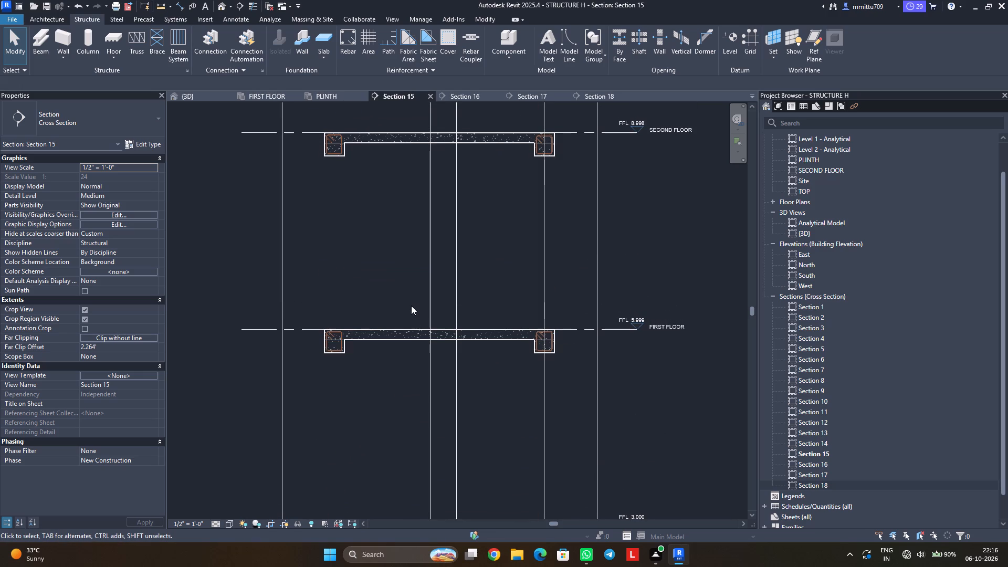
left_click(348, 48)
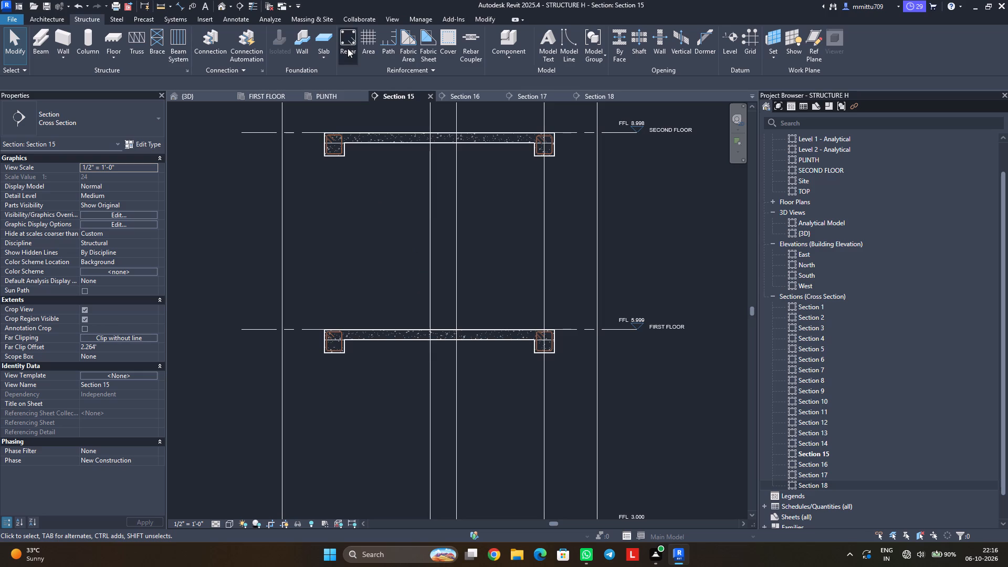
left_click(534, 38)
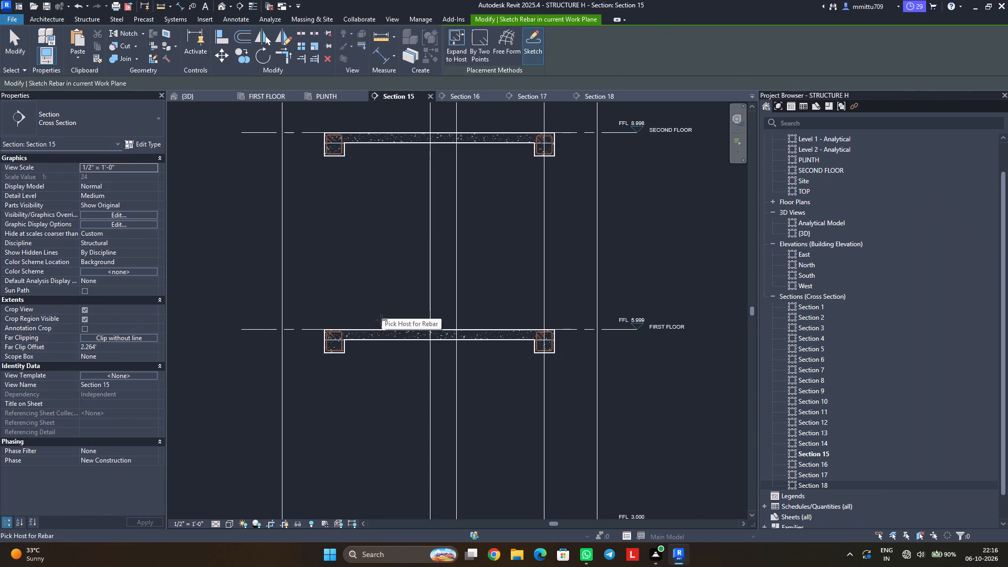
left_click(382, 330)
scroll(343, 338, "up", 8)
scroll(343, 338, "down", 1)
scroll(343, 338, "up", 2)
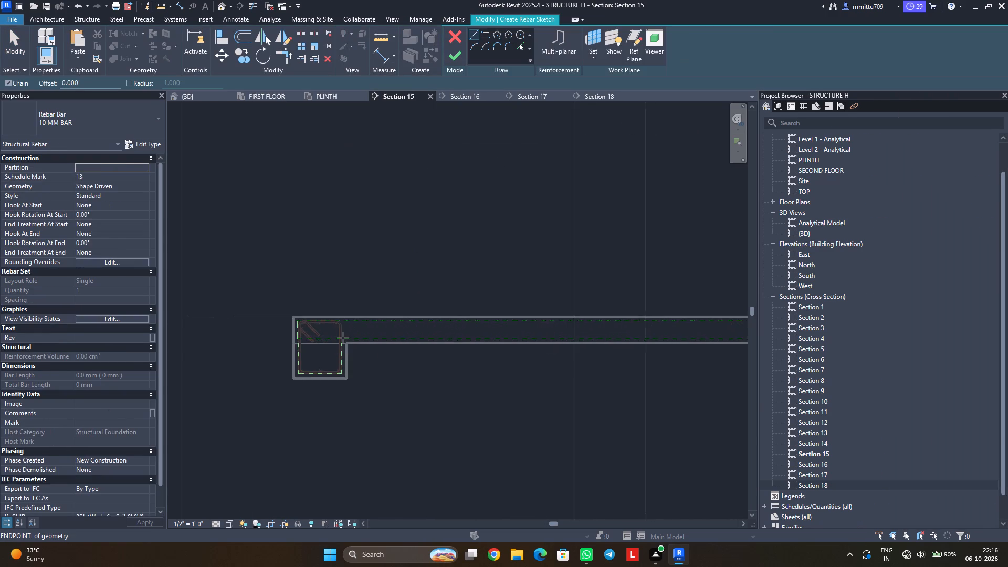
scroll(343, 338, "up", 2)
left_click(266, 310)
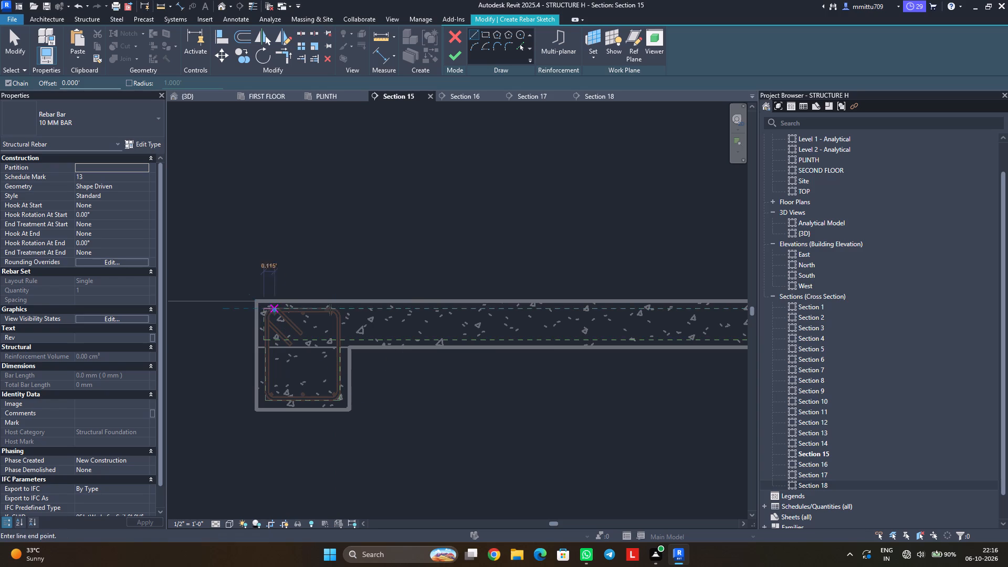
type("3'")
key("Return")
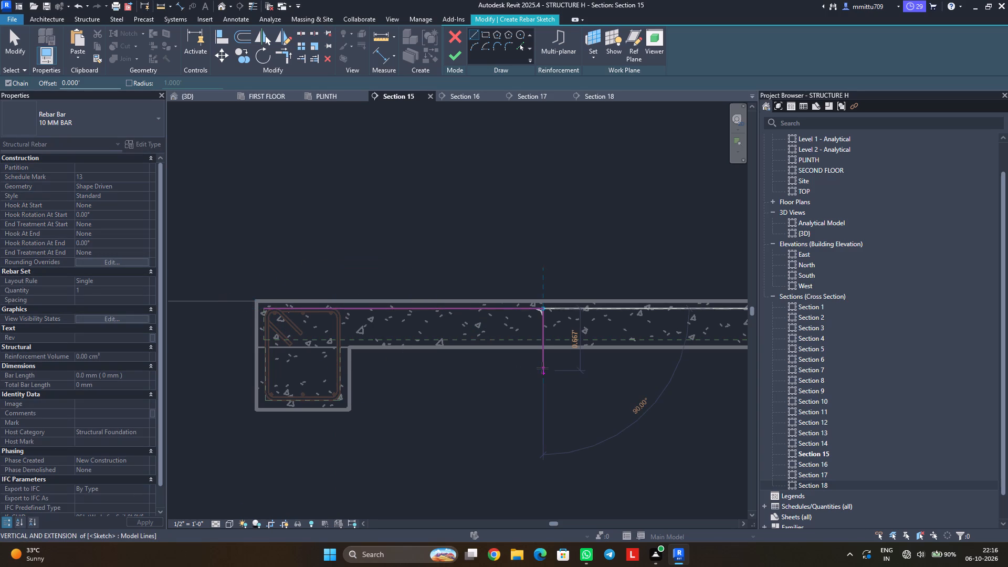
left_click(573, 342)
Continue the Section 15 bar with a horizontal run about 4.67' long along the first-floor slab's bottom cover.
middle_click_drag(663, 337, 303, 350)
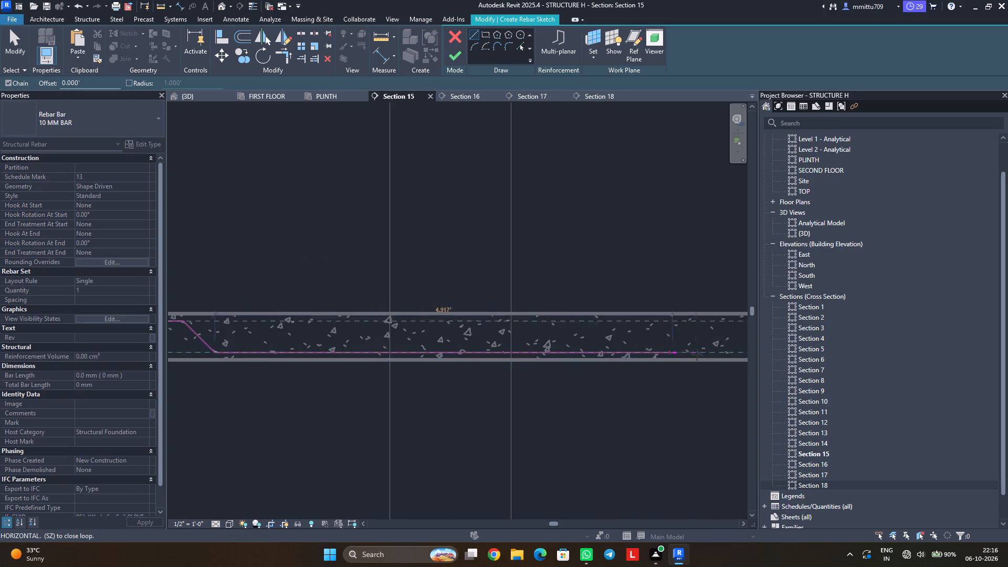
middle_click_drag(691, 353, 468, 352)
scroll(468, 352, "up", 1)
scroll(498, 354, "down", 1)
scroll(498, 354, "up", 1)
scroll(498, 354, "down", 1)
scroll(498, 354, "up", 1)
scroll(498, 354, "down", 2)
scroll(436, 356, "down", 3)
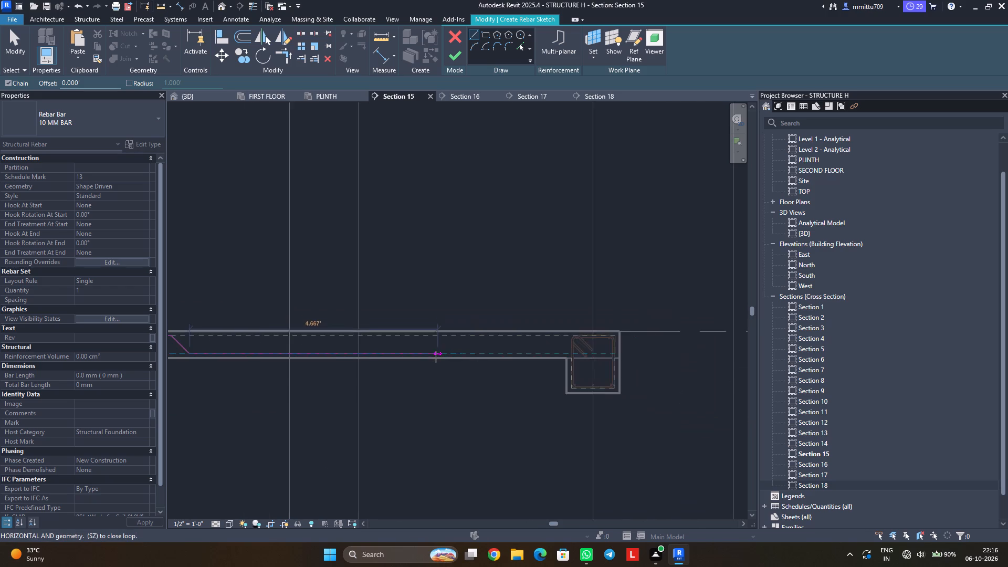
scroll(436, 356, "down", 1)
middle_click_drag(436, 356, 556, 372)
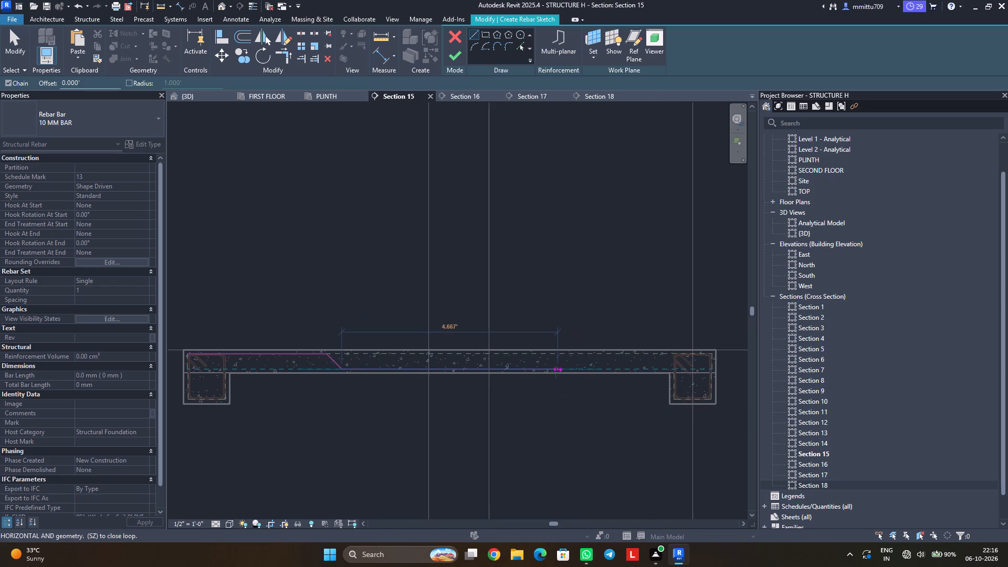
left_click(559, 372)
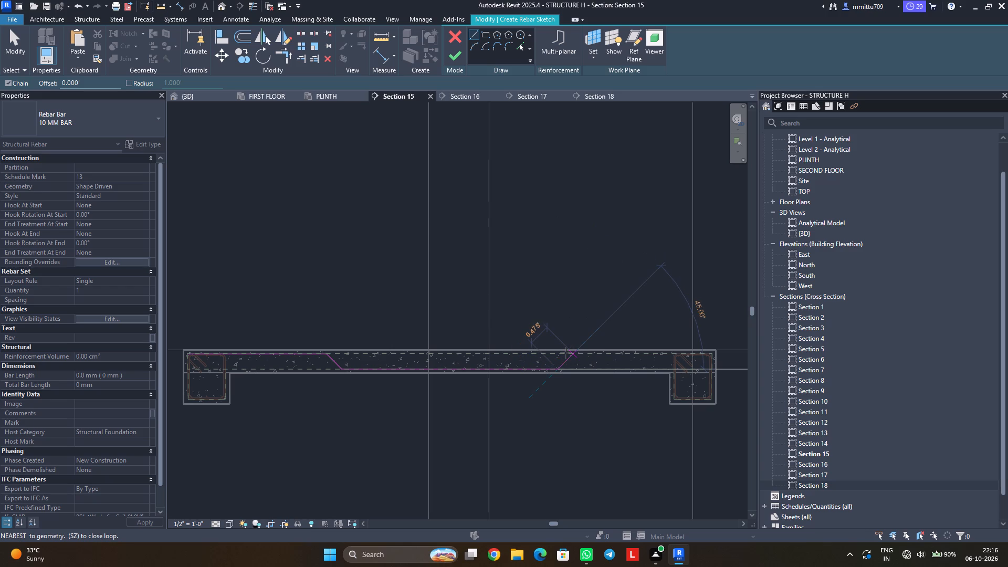
Crank the bar up at 45° to the top cover, run it about 920 mm over the end beam, and finish the sketch.
scroll(566, 353, "up", 4)
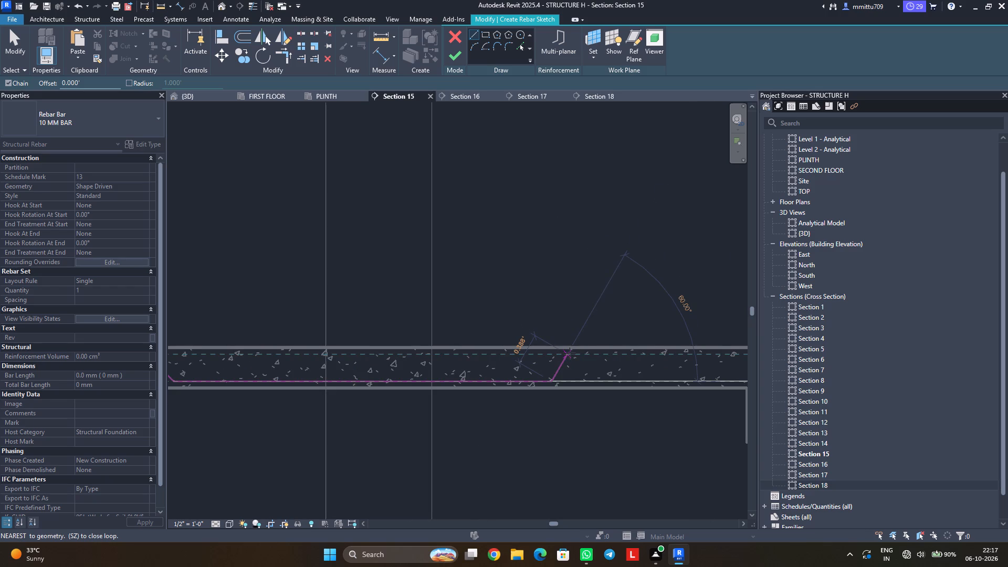
left_click(572, 355)
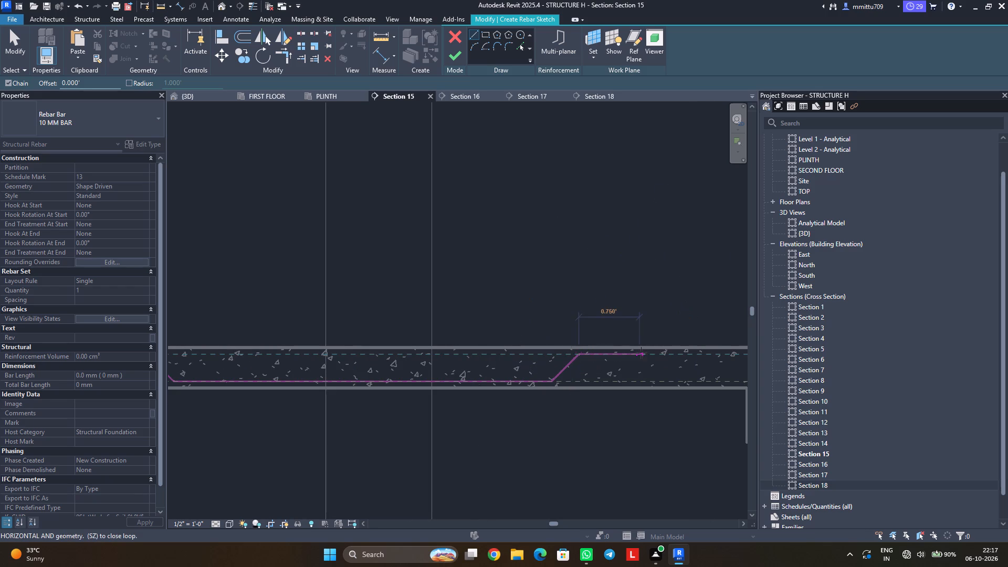
scroll(641, 353, "up", 1)
middle_click_drag(641, 353, 485, 355)
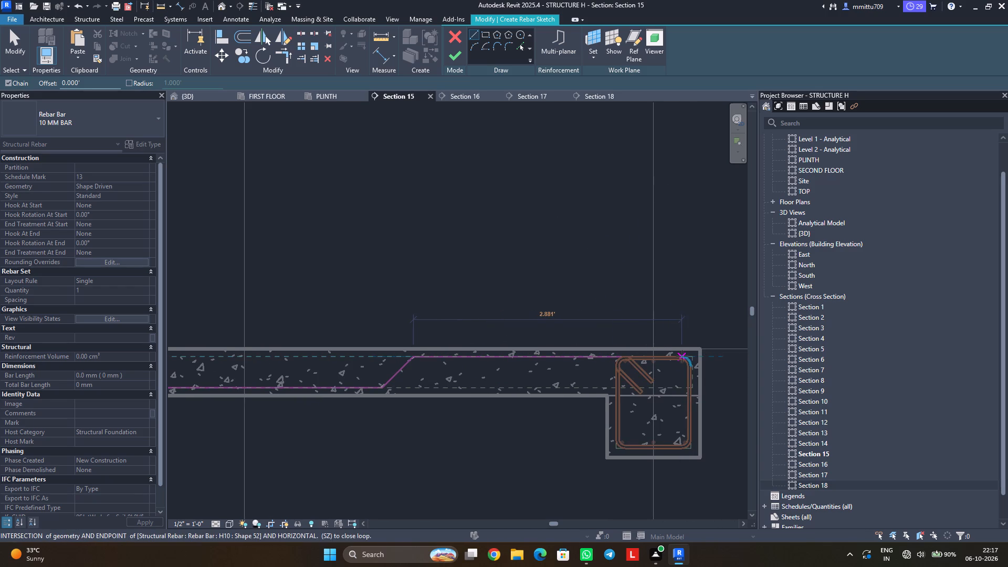
left_click(688, 358)
key("Escape")
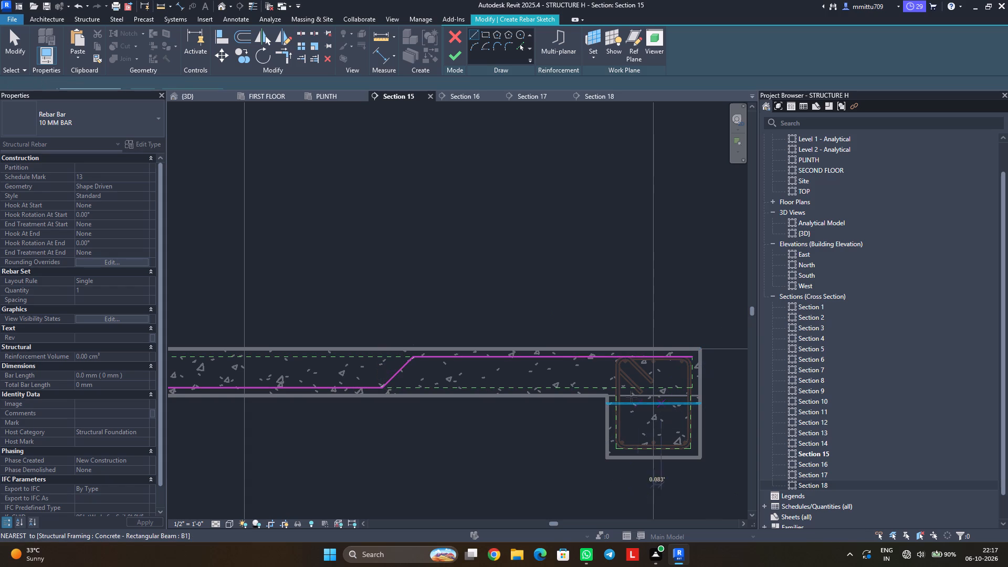
left_click(456, 55)
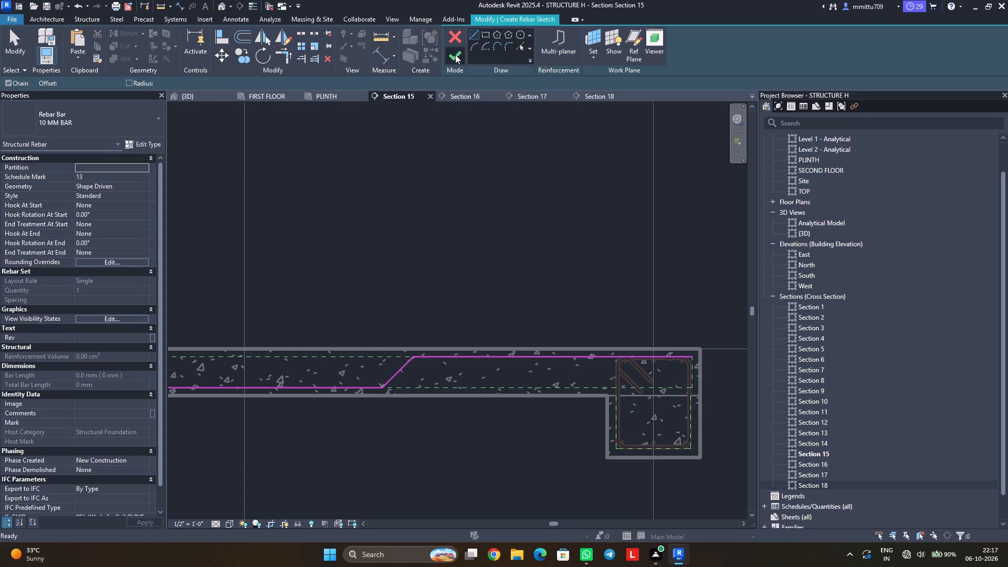
key("Escape")
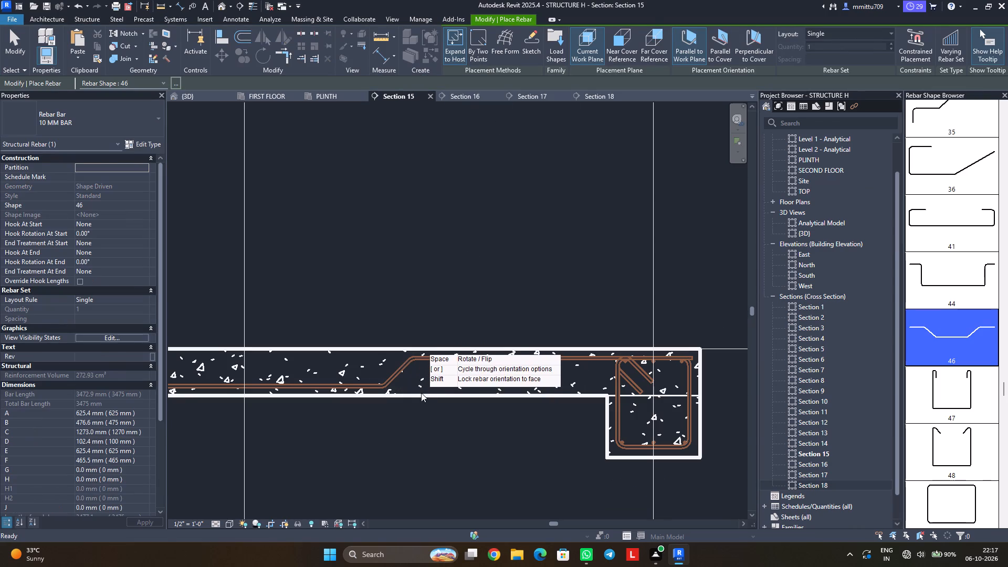
key("Escape")
Set the Section 15 cranked bar's layout to Maximum Spacing at 6".
left_click(402, 370)
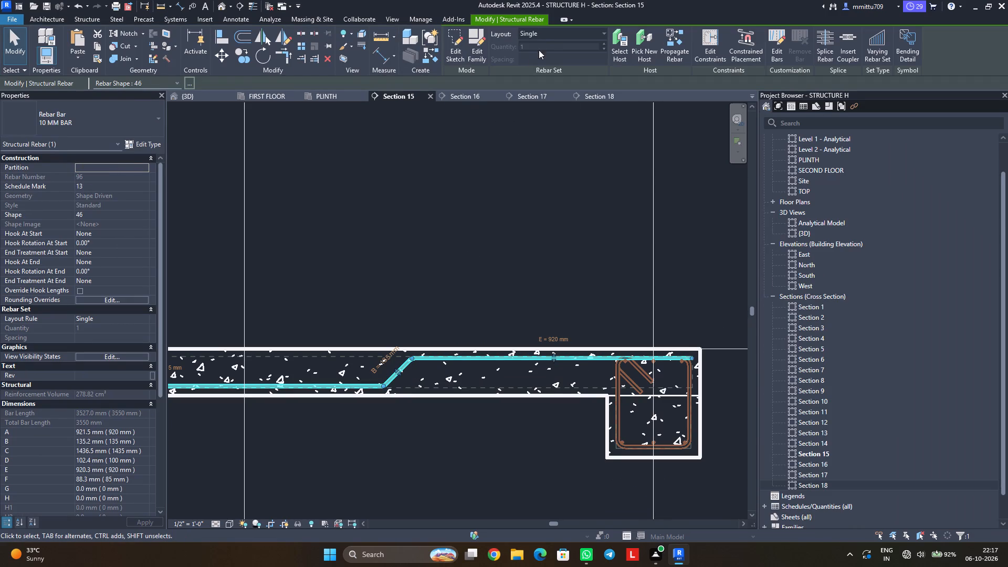
left_click(542, 35)
left_click(551, 66)
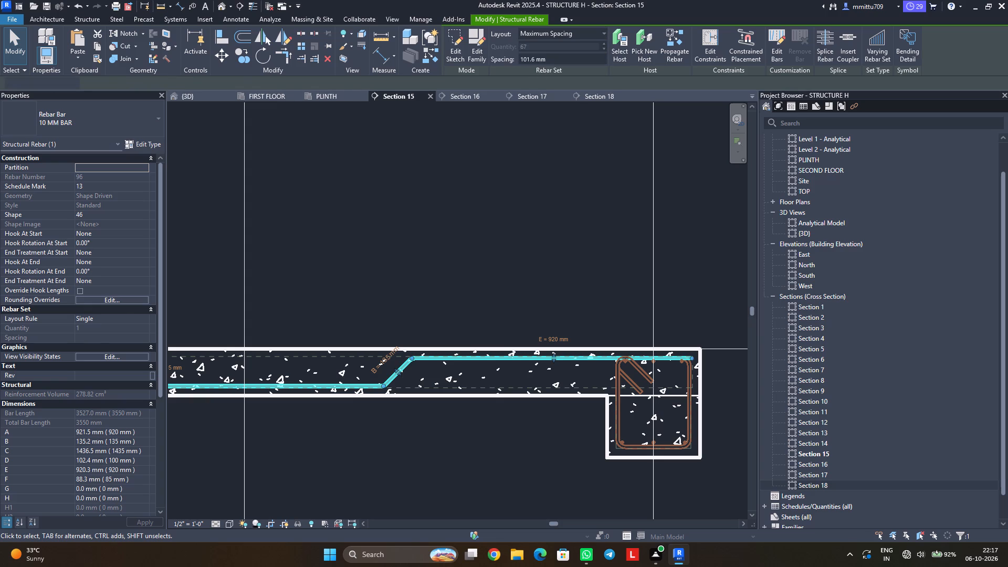
left_click(556, 62)
type("6\"")
key("Return")
left_click(471, 309)
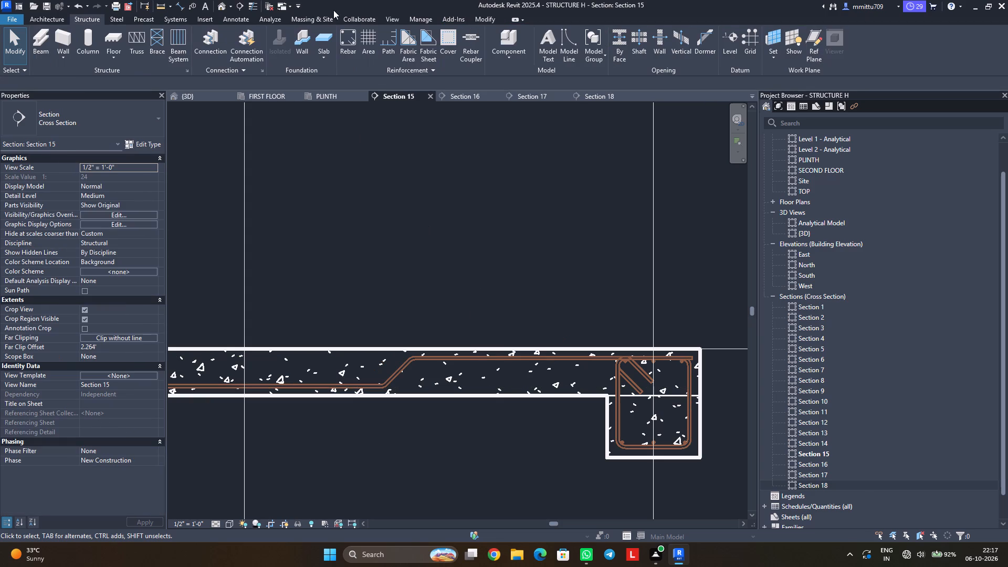
In Section 16, start a sketched 10 MM BAR hosted in the first-floor slab.
left_click(458, 96)
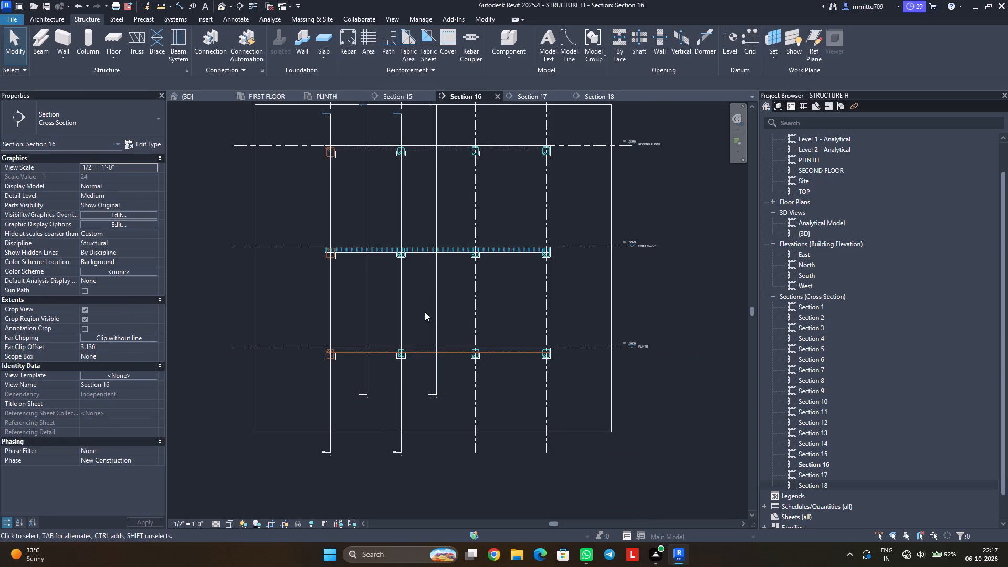
scroll(373, 248, "up", 5)
scroll(373, 248, "down", 1)
scroll(373, 248, "up", 4)
scroll(373, 248, "down", 1)
scroll(373, 248, "up", 1)
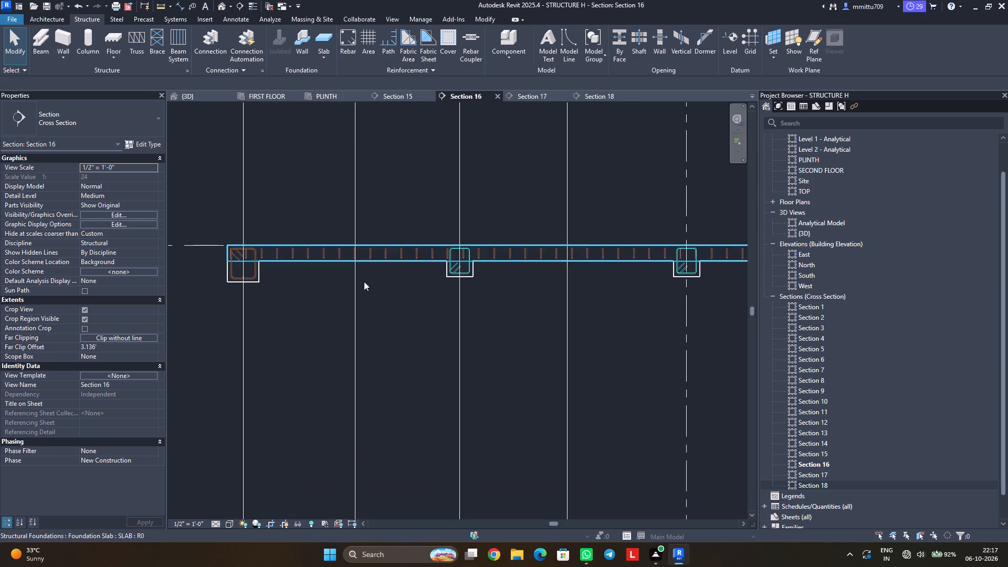
scroll(308, 255, "up", 6)
middle_click_drag(282, 251, 320, 281)
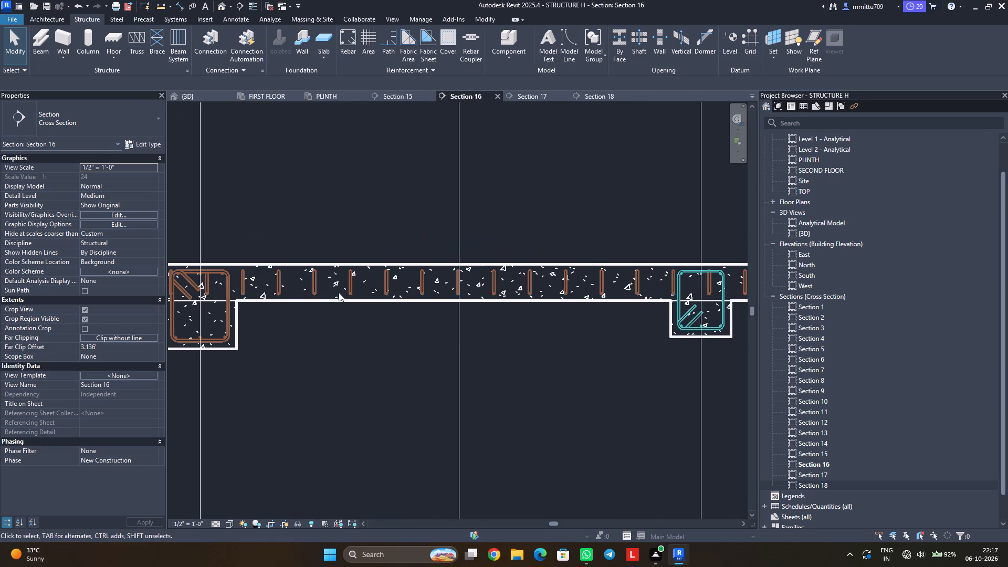
left_click(346, 47)
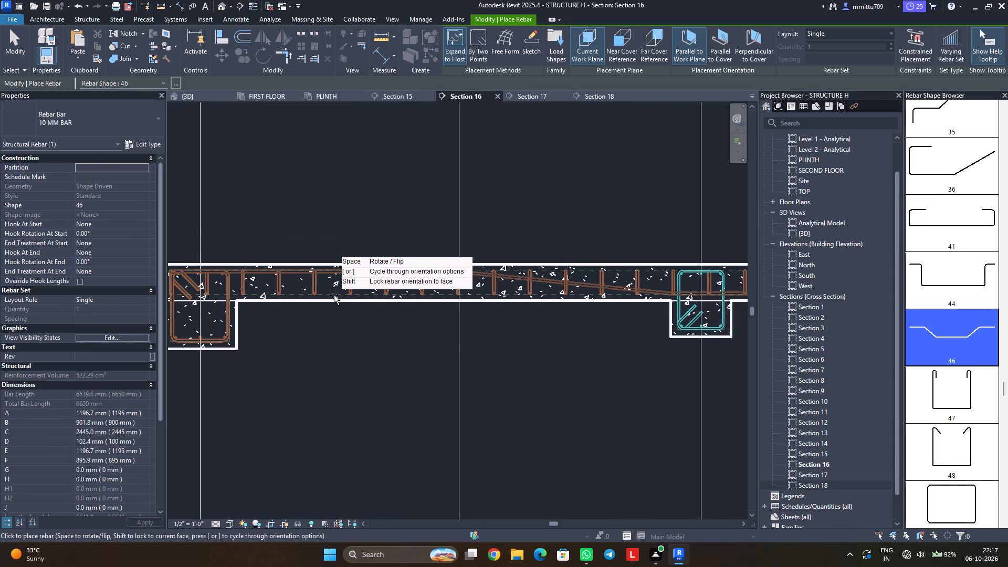
left_click(524, 48)
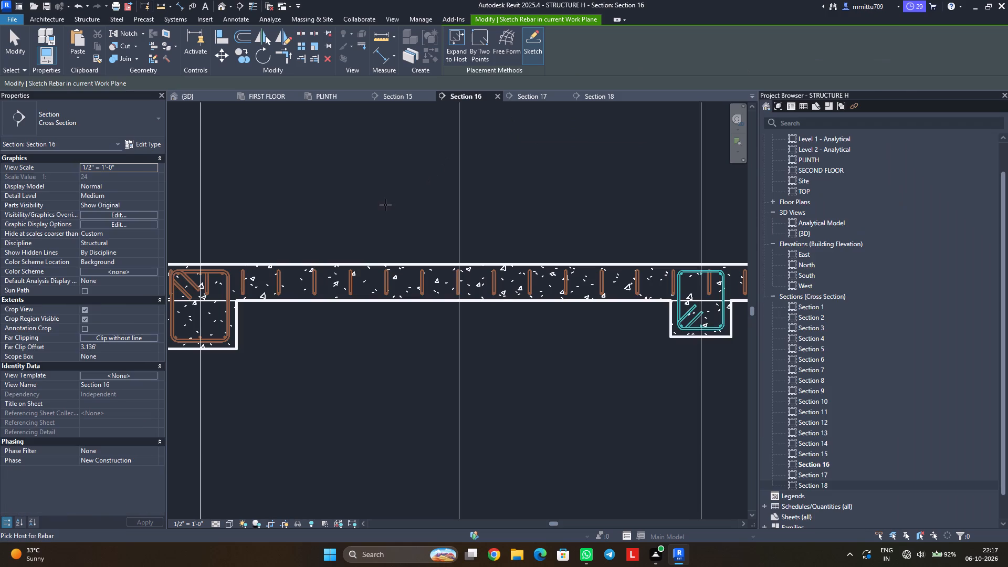
left_click(360, 261)
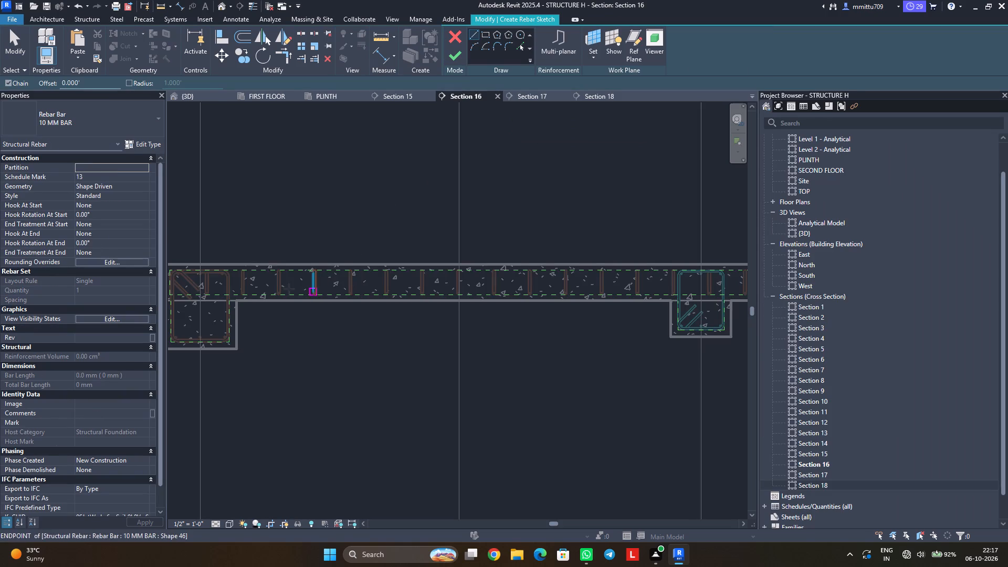
middle_click_drag(272, 289, 395, 324)
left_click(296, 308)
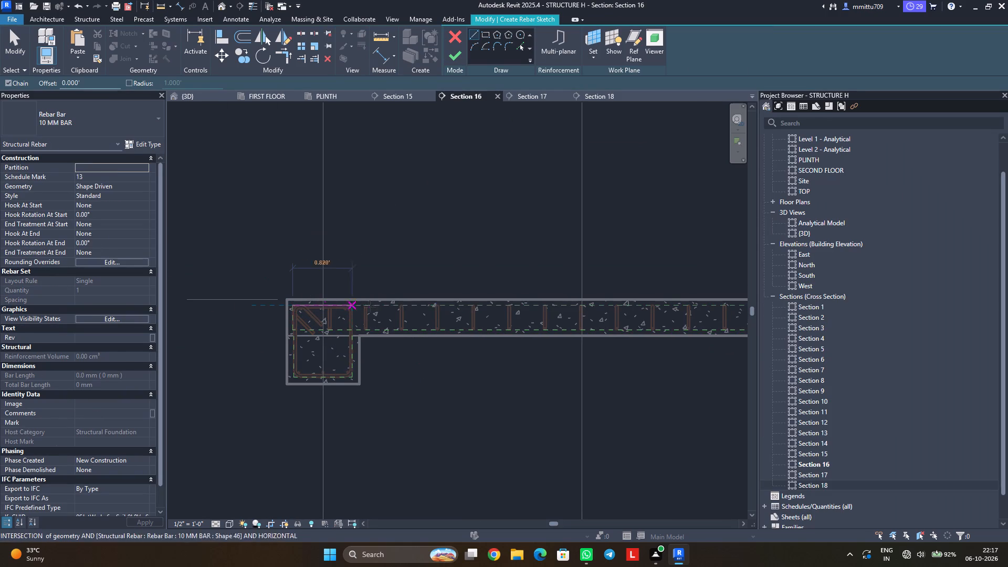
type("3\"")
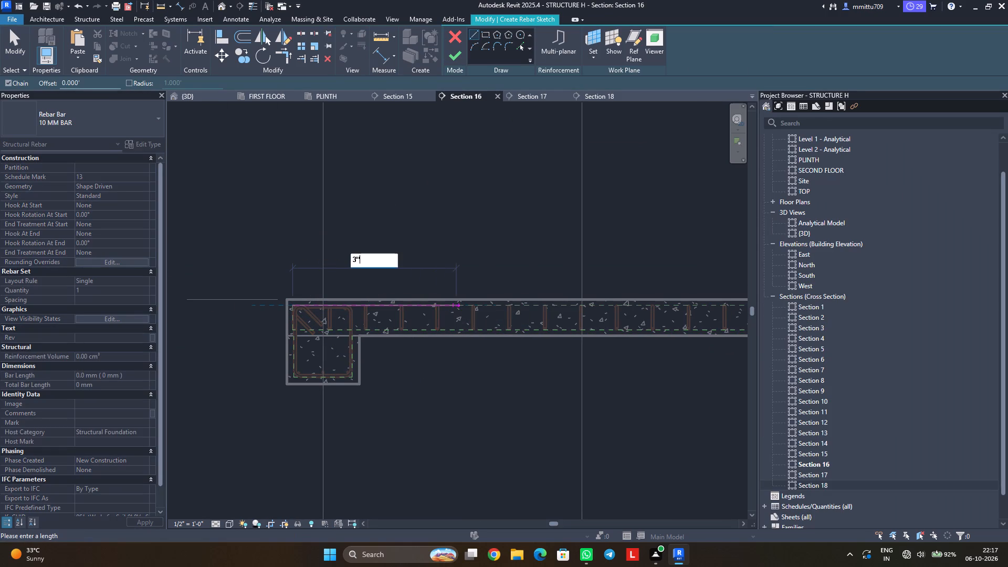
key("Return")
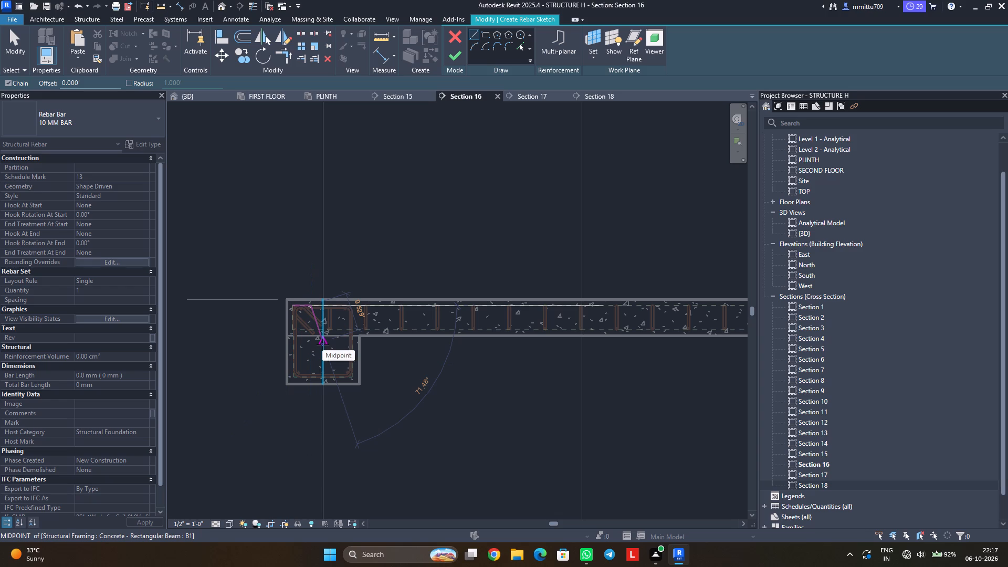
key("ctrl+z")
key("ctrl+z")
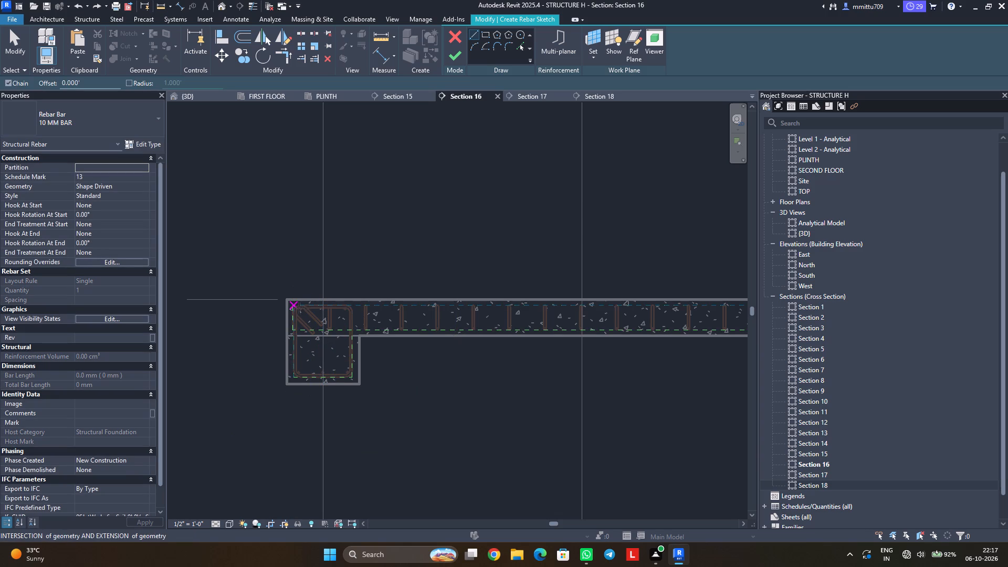
Sketch a 3' run along the top cover from the slab's edge-beam corner, with a 45° crank down to the bottom cover.
left_click(296, 304)
type("3'")
key("Return")
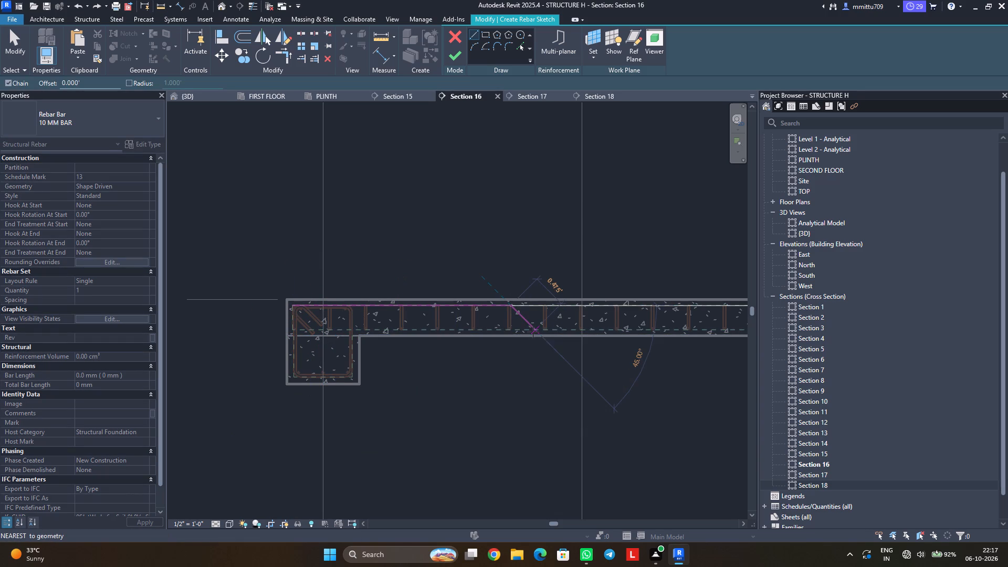
left_click(533, 331)
Continue the bar about 4205 mm along the bottom cover, ending in the last bay just past the second interior beam.
middle_click_drag(626, 324, 622, 324)
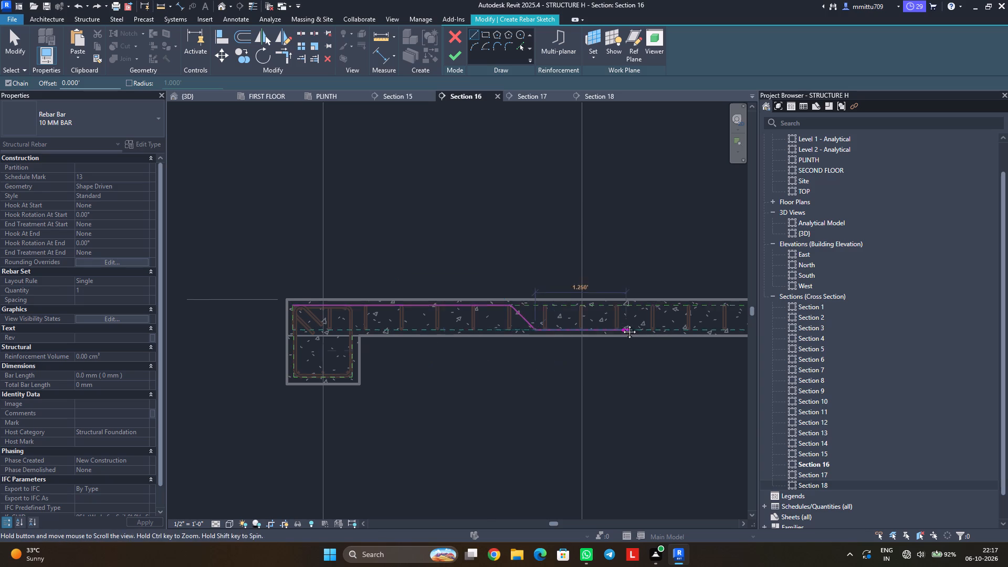
middle_click_drag(622, 324, 399, 338)
scroll(613, 344, "up", 1)
scroll(613, 344, "down", 10)
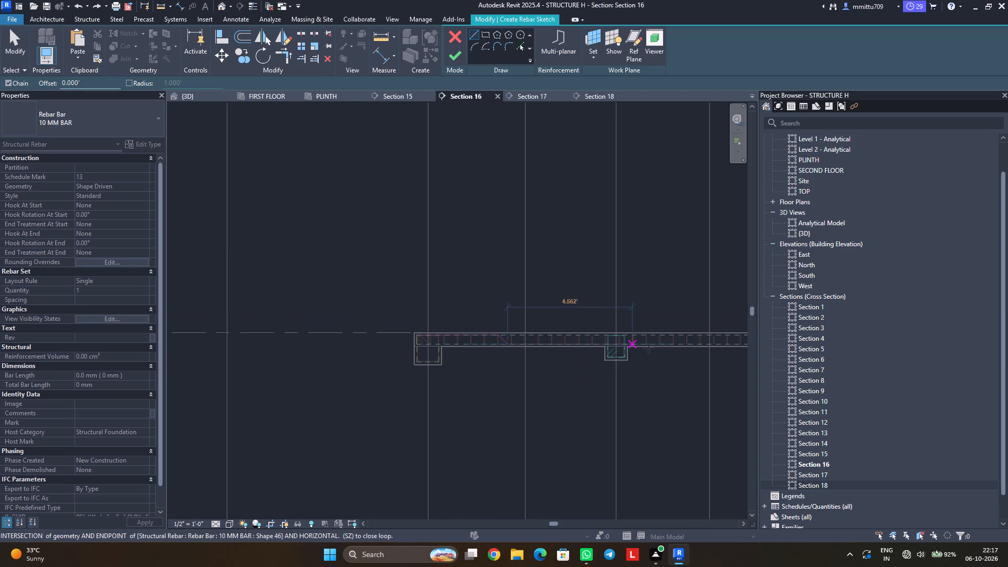
middle_click_drag(653, 347, 393, 374)
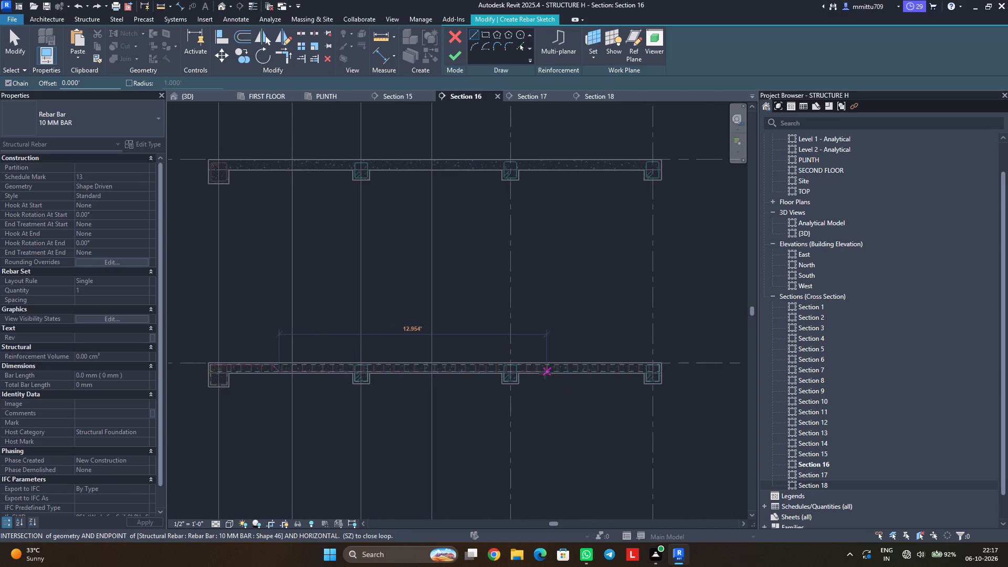
scroll(563, 372, "up", 3)
scroll(563, 372, "down", 1)
scroll(563, 372, "up", 5)
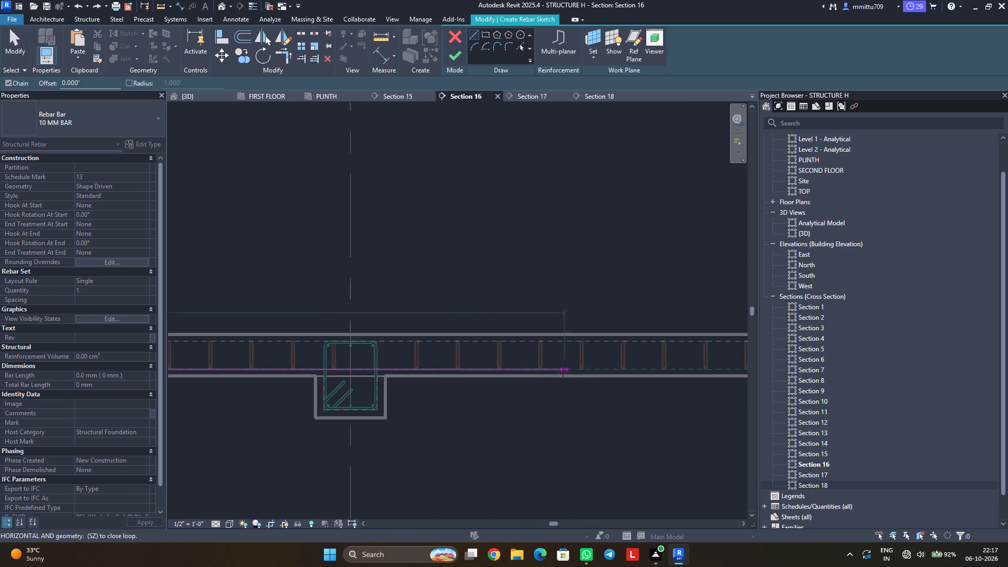
scroll(563, 372, "up", 6)
scroll(563, 372, "down", 1)
left_click(565, 369)
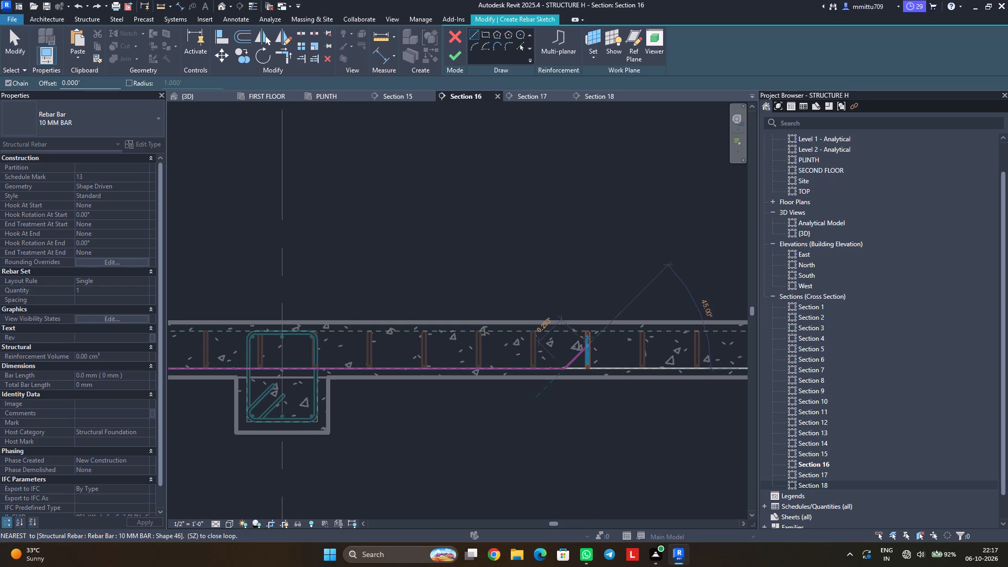
Crank the bar up at 45° to the top cover, run it about 1325 mm to the far end beam, and finish the sketch.
left_click(597, 332)
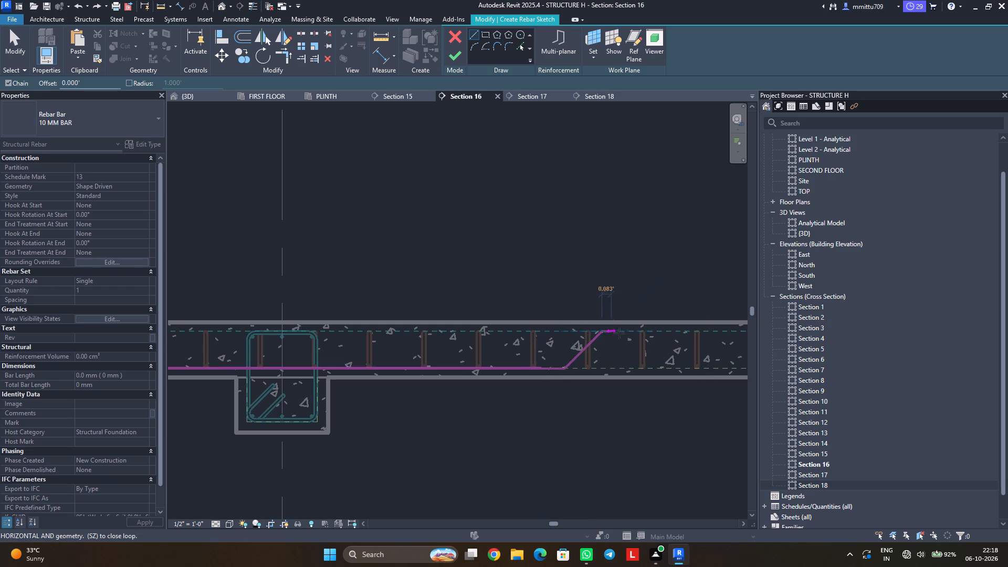
middle_click_drag(650, 333, 446, 342)
middle_click_drag(630, 342, 470, 342)
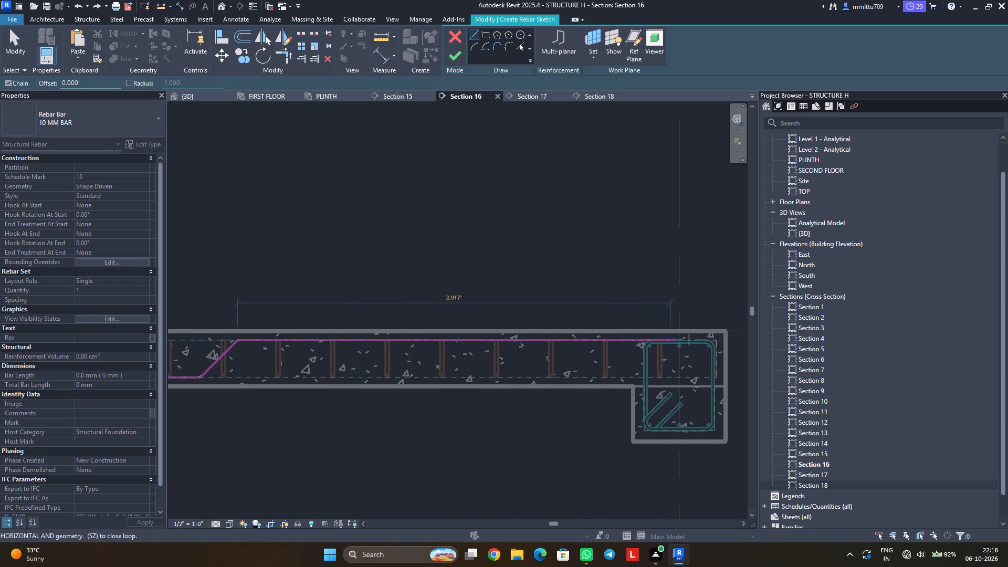
left_click(713, 342)
key("Escape")
key("Escape")
key("Escape")
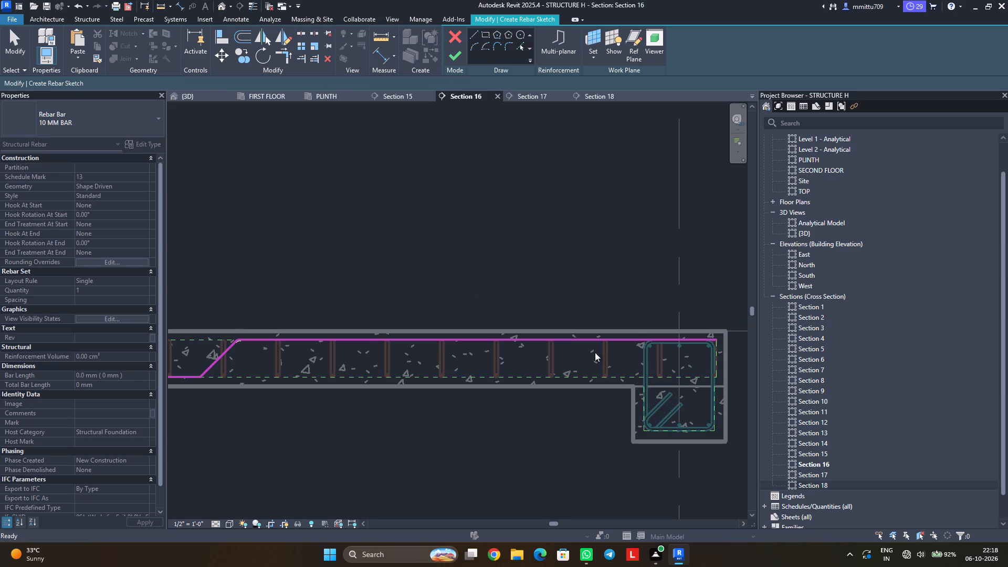
left_click(482, 338)
key("Escape")
key("Escape")
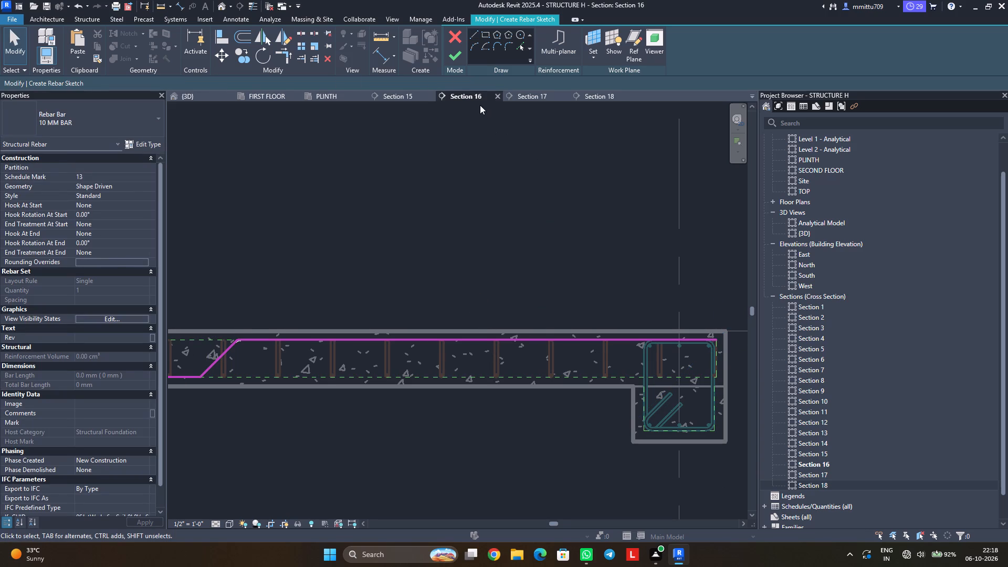
left_click(453, 51)
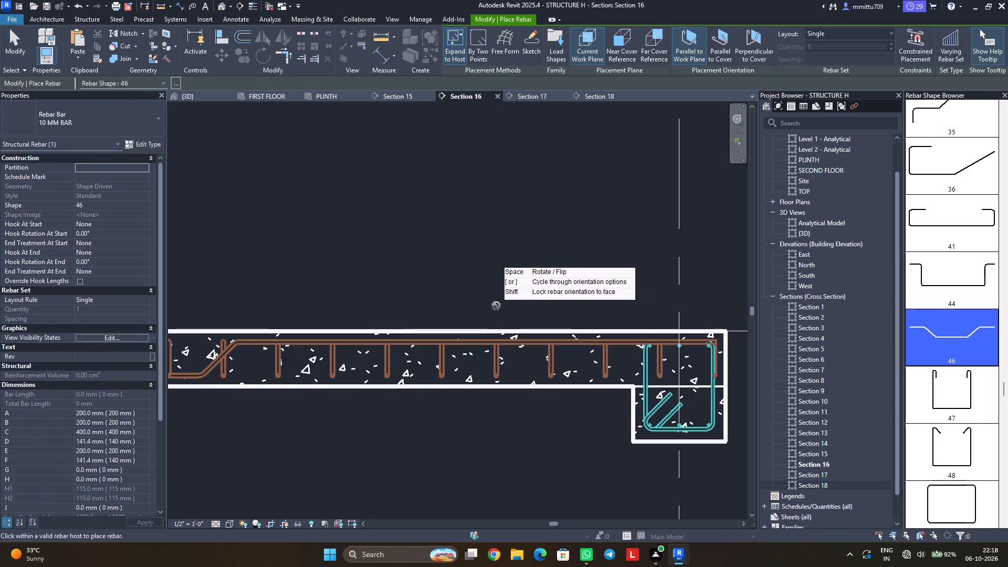
key("Escape")
key("Escape")
Set the new cranked 10 MM BAR in the first-floor slab to a Maximum Spacing layout at 6".
left_click(409, 342)
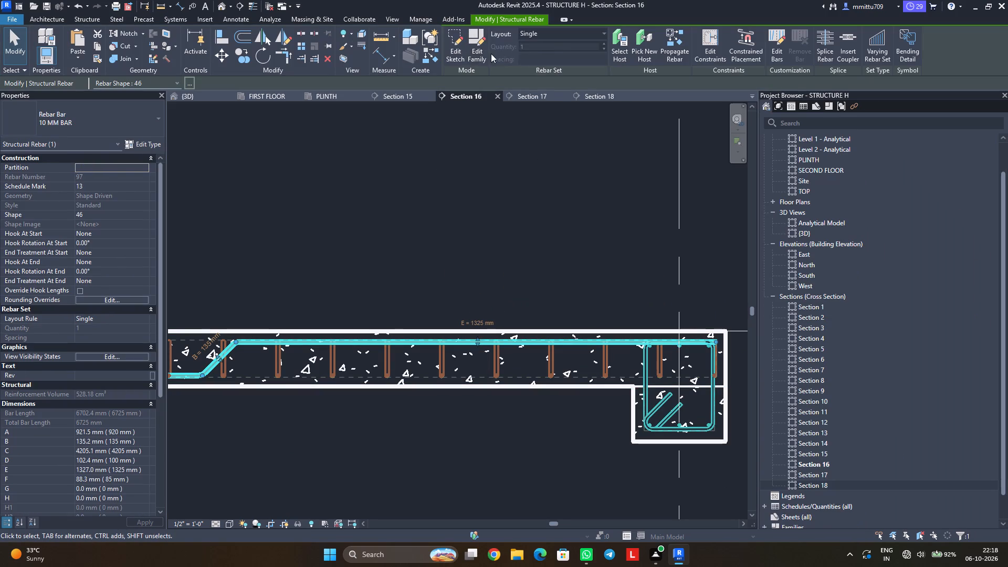
left_click(553, 35)
left_click(556, 64)
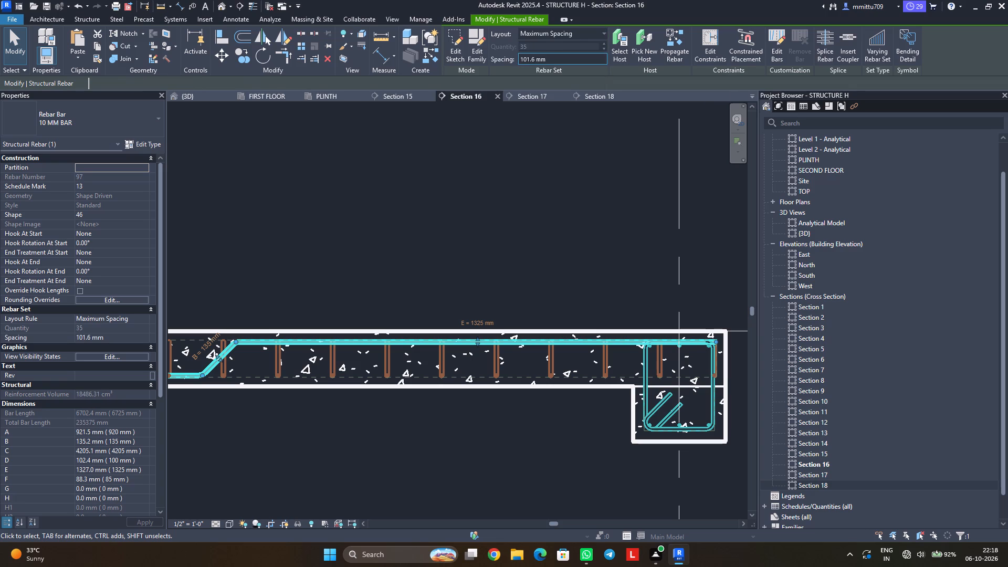
left_click(551, 58)
type("6\"")
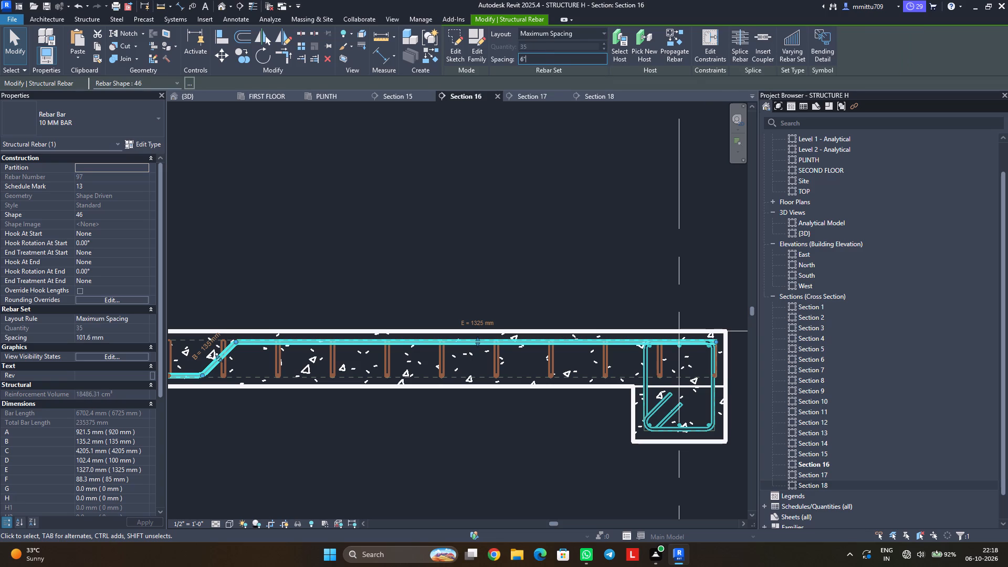
key("Return")
left_click(513, 170)
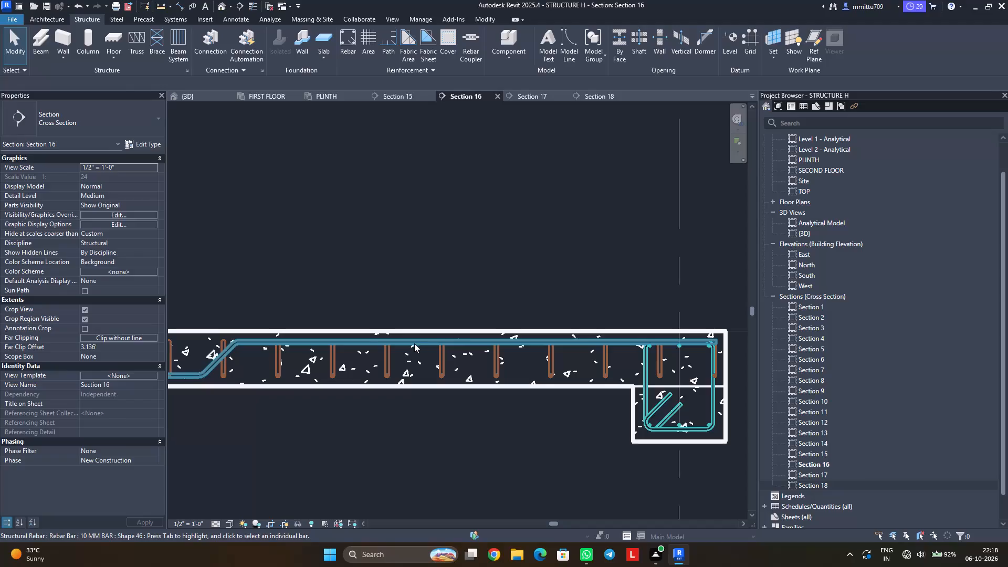
Select all instances of the 10 MM BAR and show them unobscured in the {3D} view.
left_click(414, 343)
type("SA")
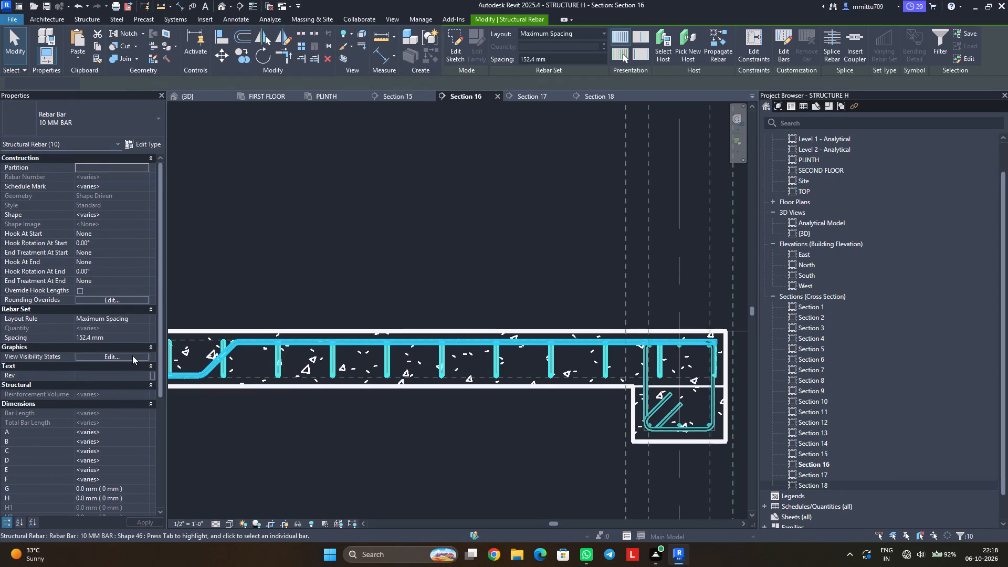
left_click(132, 355)
left_click(590, 249)
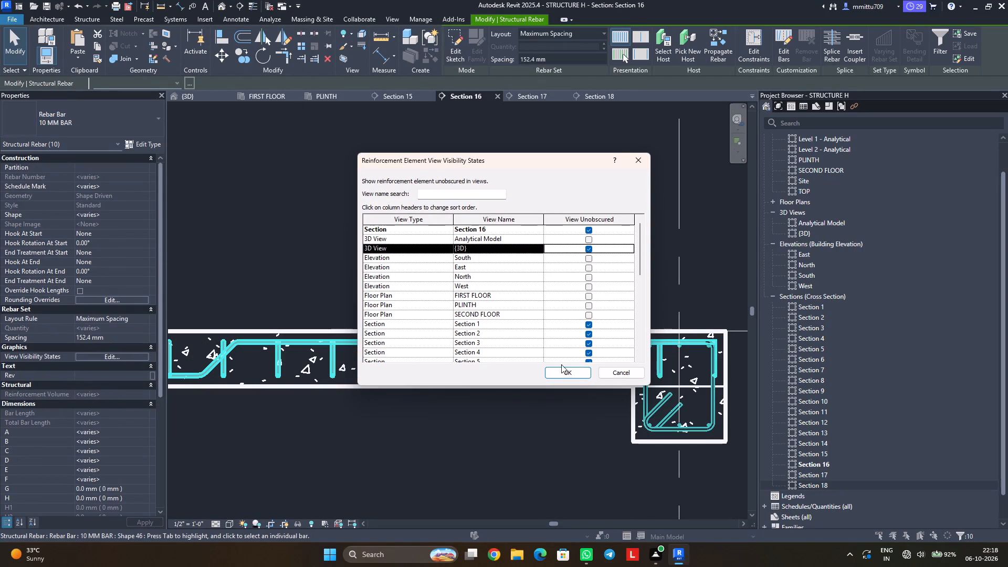
left_click(561, 373)
left_click(516, 449)
Inspect the first-floor slab's cranked bars in the {3D} view from several sides, comparing them with the other floors.
left_click(205, 99)
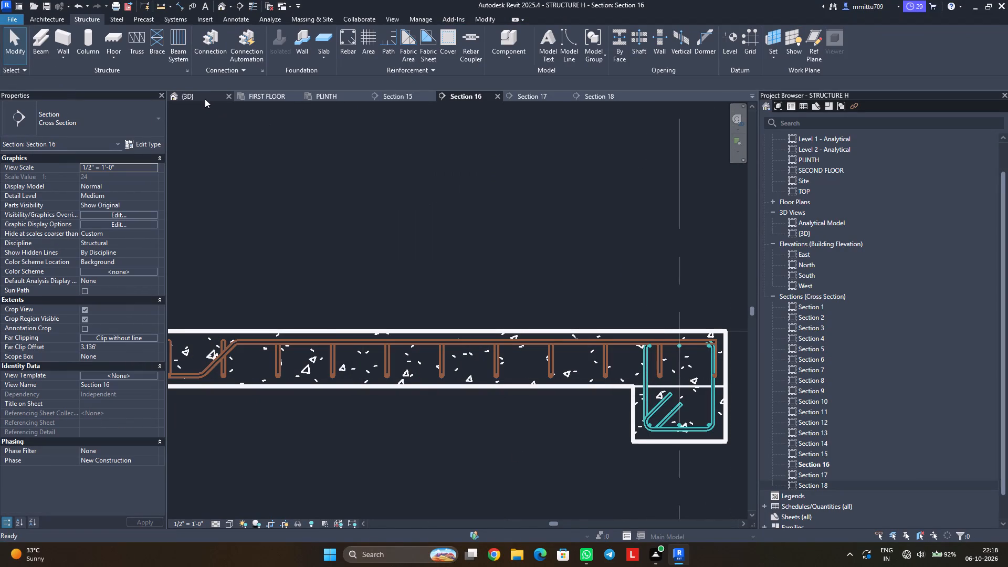
middle_click_drag(288, 403, 455, 380)
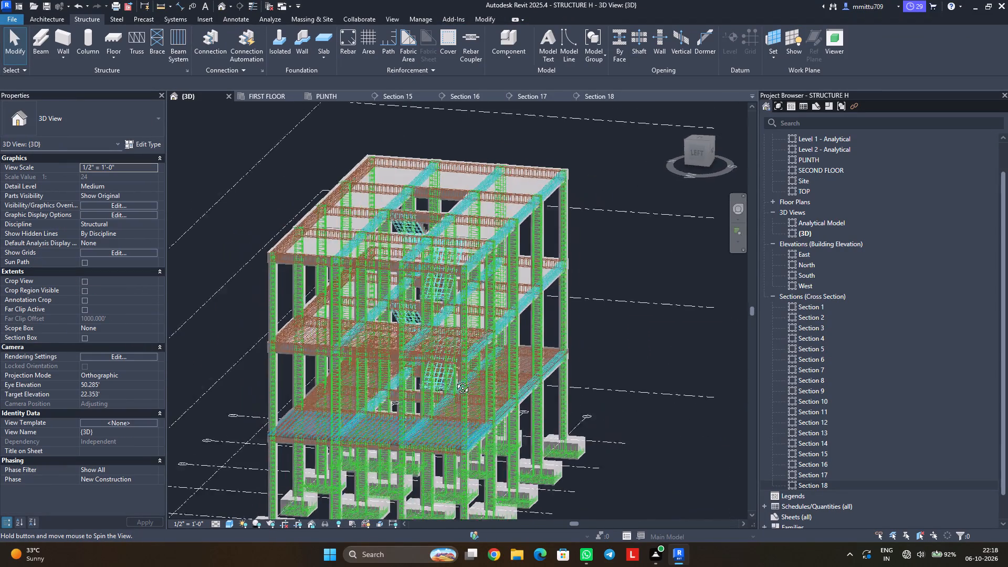
middle_click_drag(455, 380, 467, 415)
scroll(456, 354, "up", 4)
scroll(456, 354, "down", 1)
scroll(456, 354, "up", 8)
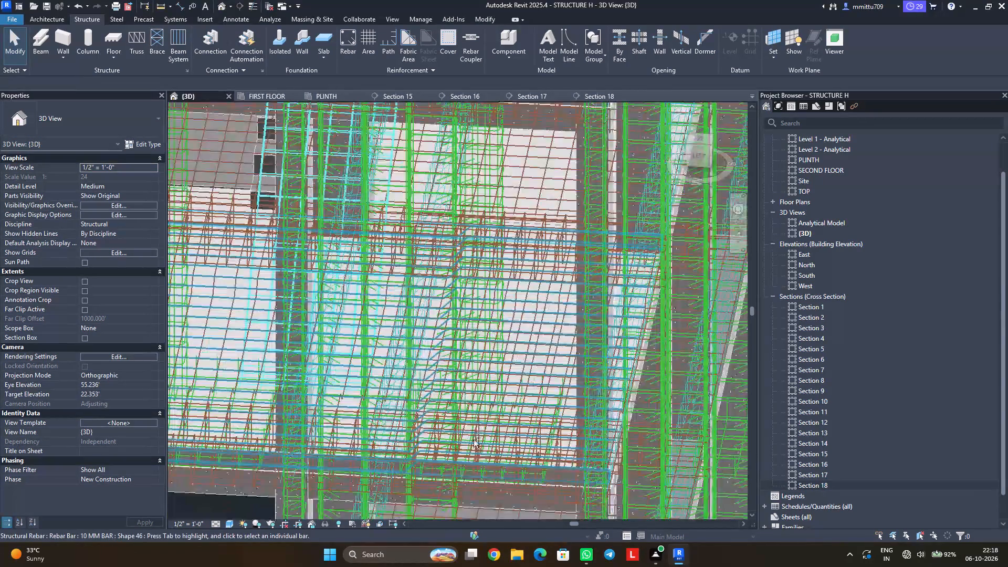
middle_click_drag(474, 432, 509, 388, "shift")
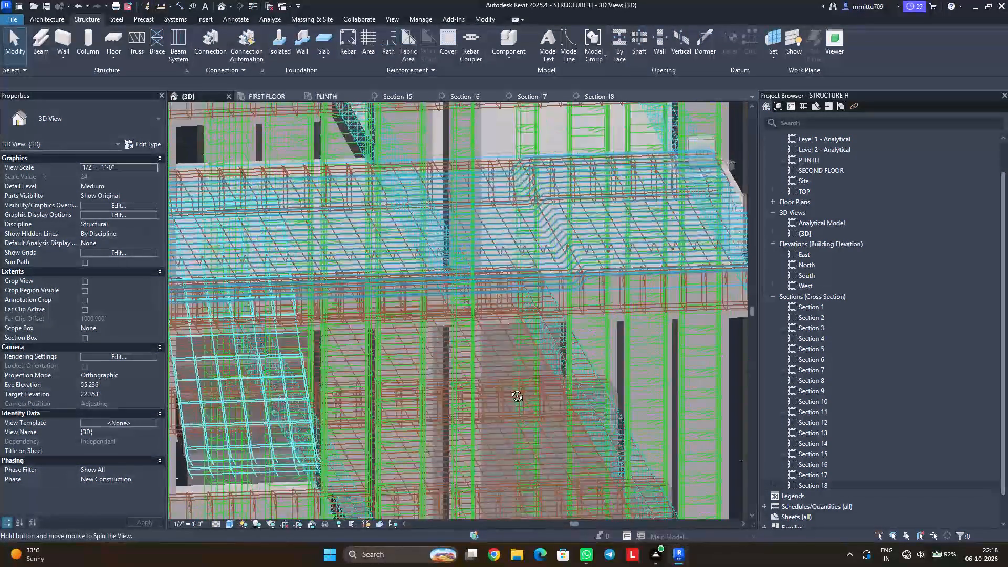
middle_click_drag(509, 388, 496, 363, "shift")
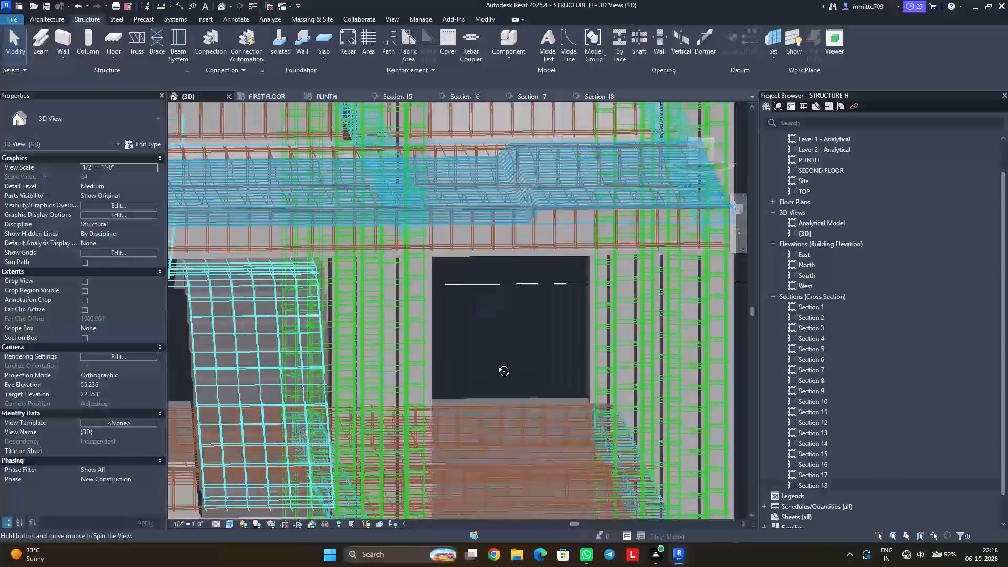
middle_click_drag(496, 363, 425, 381, "shift")
middle_click_drag(392, 343, 573, 358)
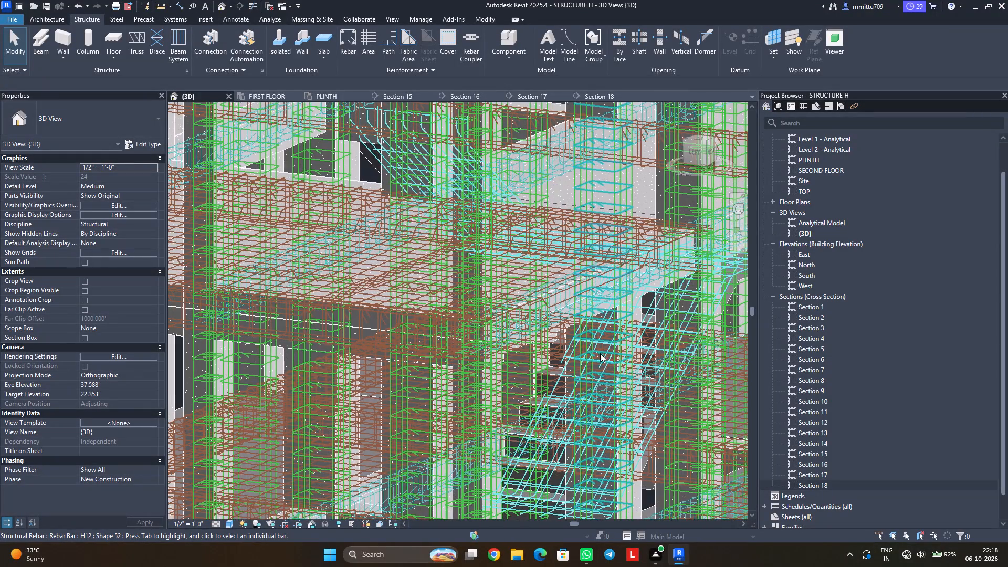
scroll(600, 353, "down", 7)
middle_click_drag(584, 365, 462, 372, "shift")
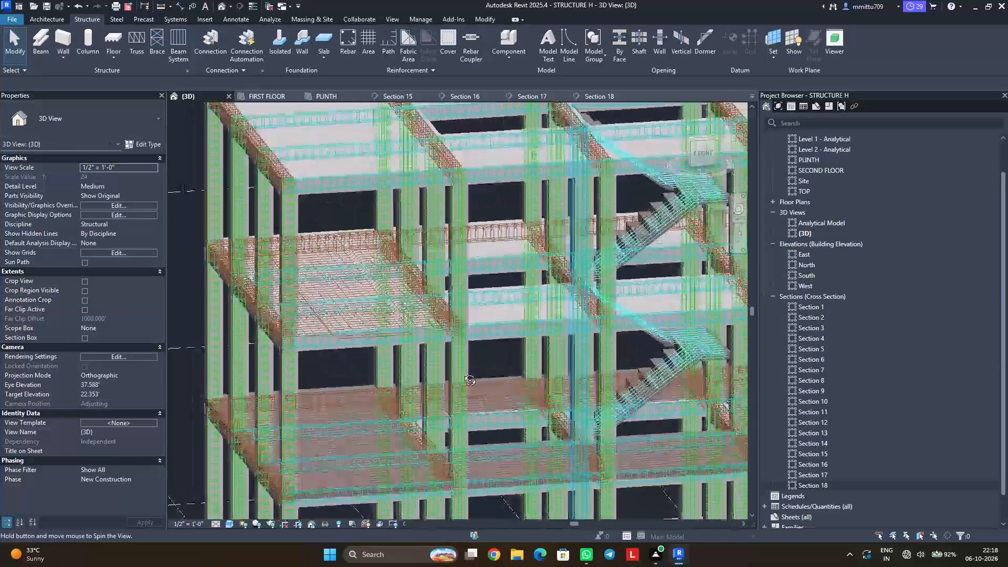
middle_click_drag(462, 372, 439, 332, "shift")
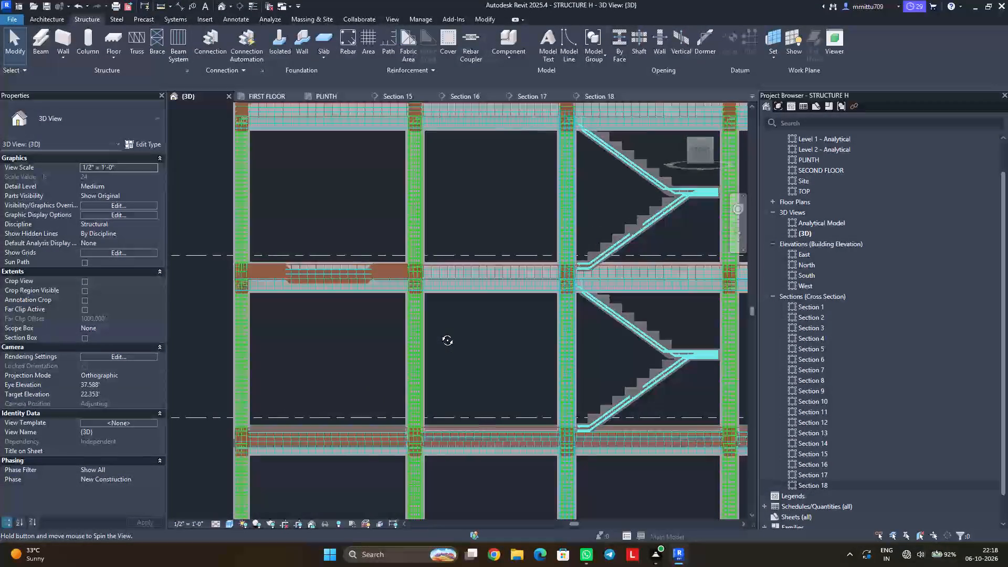
middle_click_drag(439, 332, 564, 384, "shift")
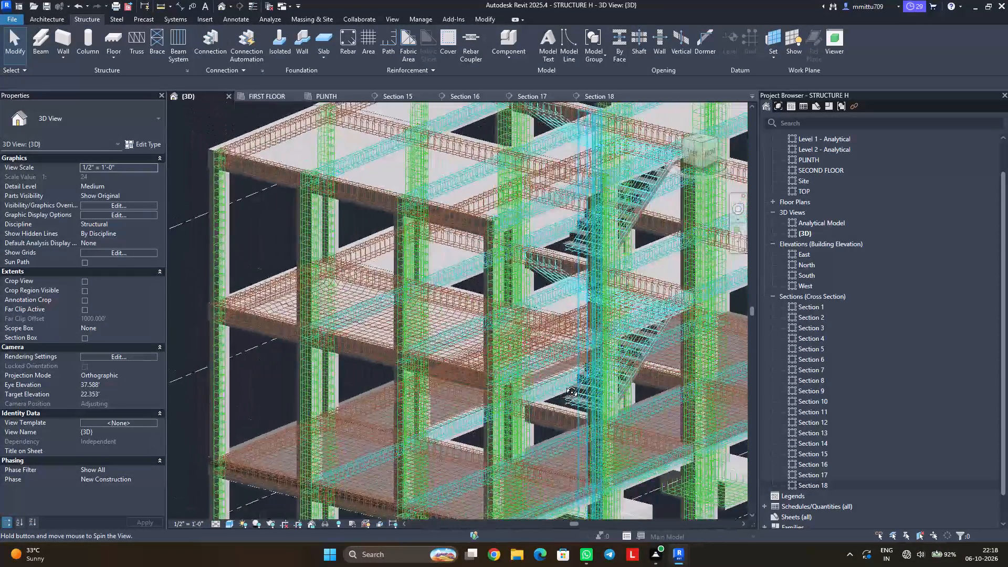
middle_click_drag(564, 384, 635, 406, "shift")
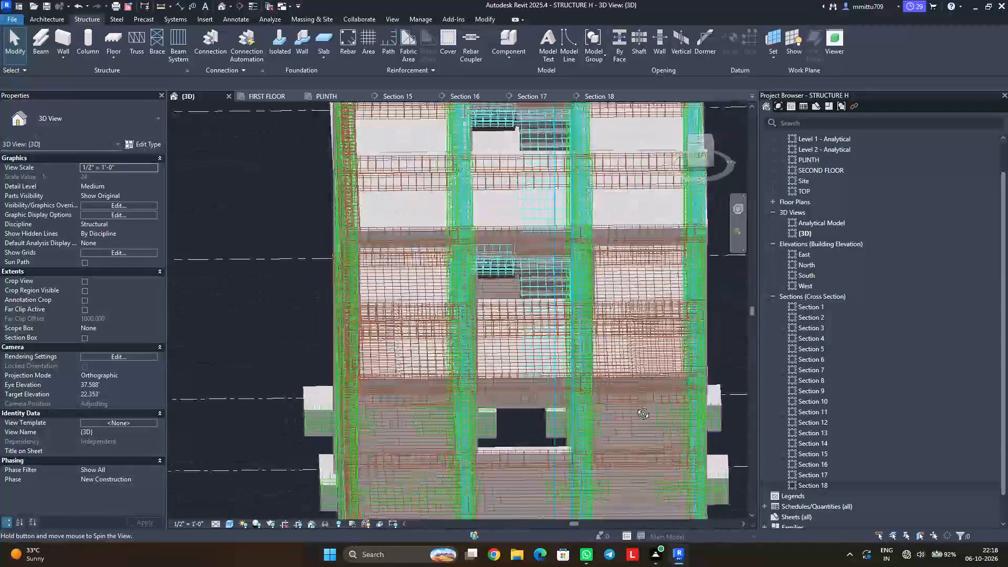
middle_click_drag(635, 406, 491, 343, "shift")
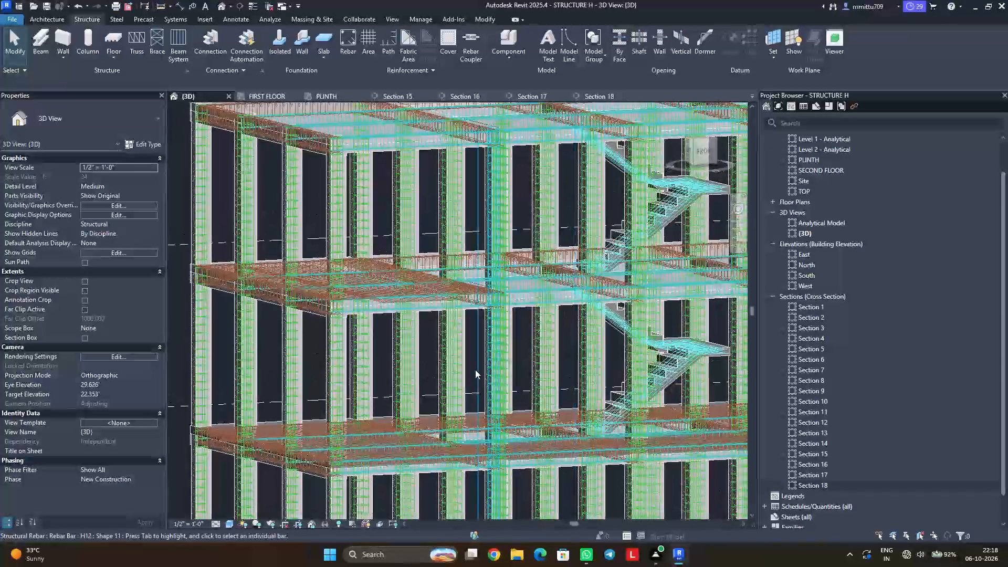
middle_click_drag(454, 352, 631, 396)
middle_click_drag(607, 371, 587, 425, "shift")
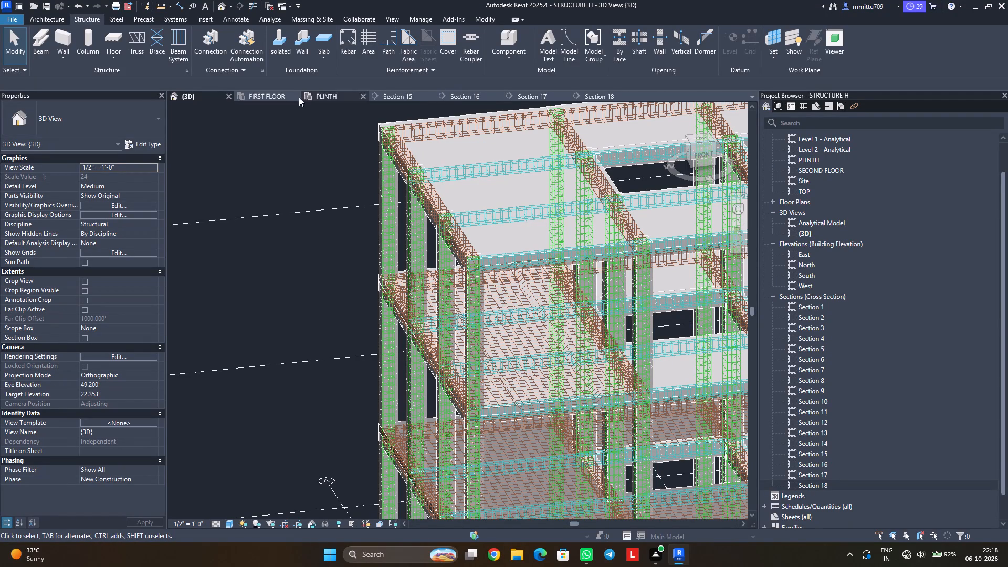
Examine the plinth, first-floor and second-floor slabs in Section 18 for their reinforcement.
left_click(580, 93)
scroll(433, 239, "down", 5)
scroll(433, 239, "up", 1)
scroll(433, 239, "down", 3)
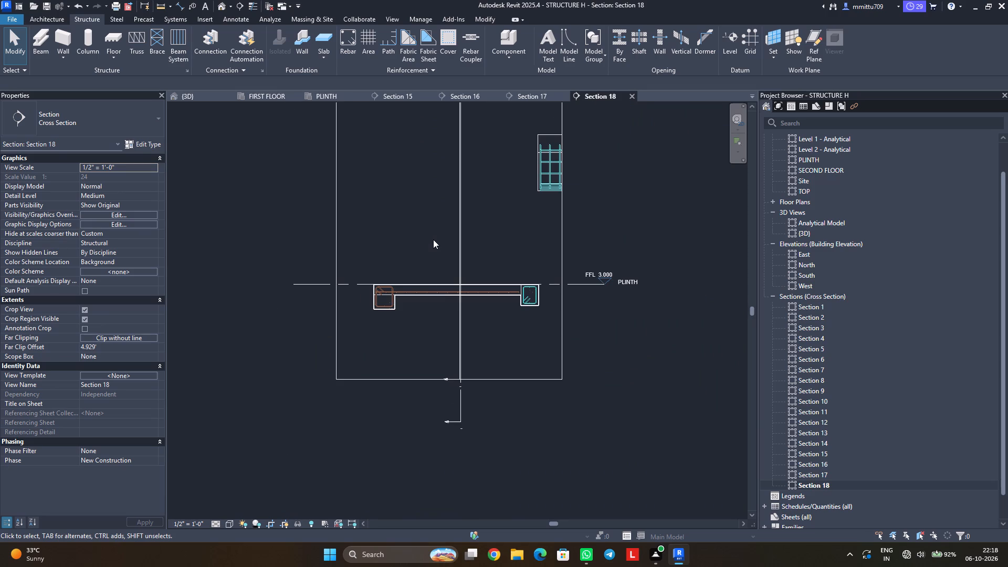
middle_click(446, 334)
middle_click_drag(428, 197, 449, 303)
middle_click_drag(414, 224, 432, 303)
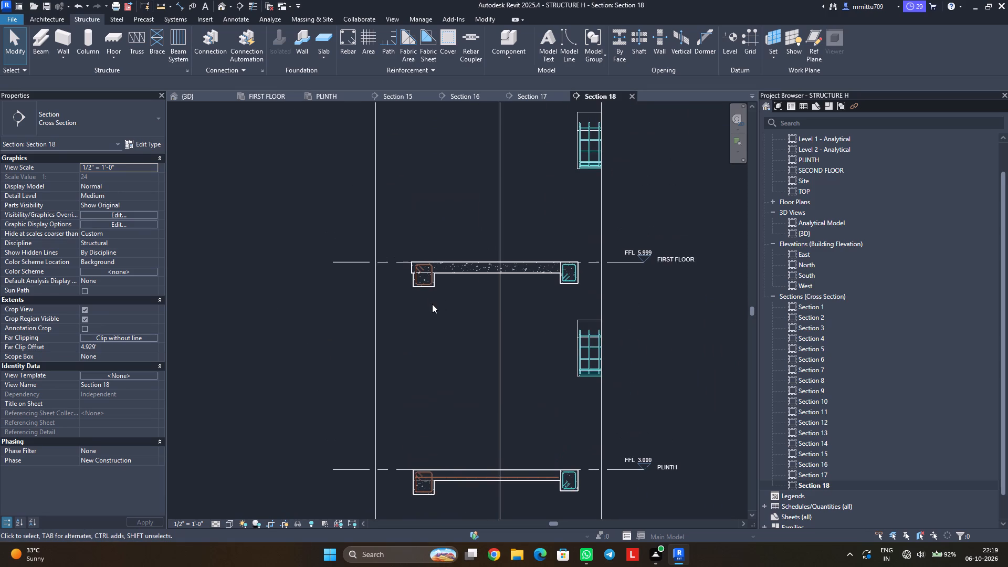
scroll(432, 304, "down", 3)
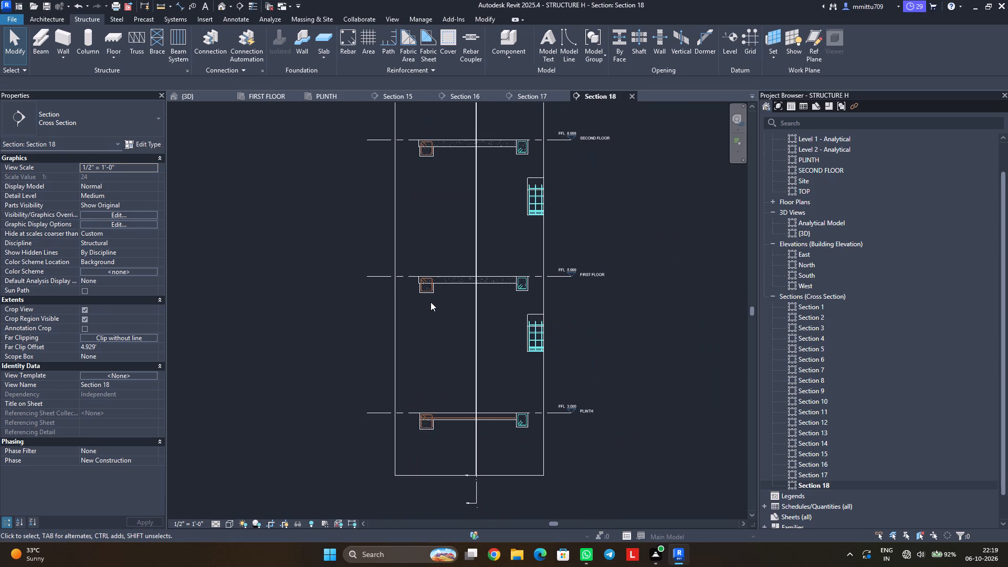
Examine the slab reinforcement at the plinth, first-floor and second-floor levels in Section 17.
left_click(527, 98)
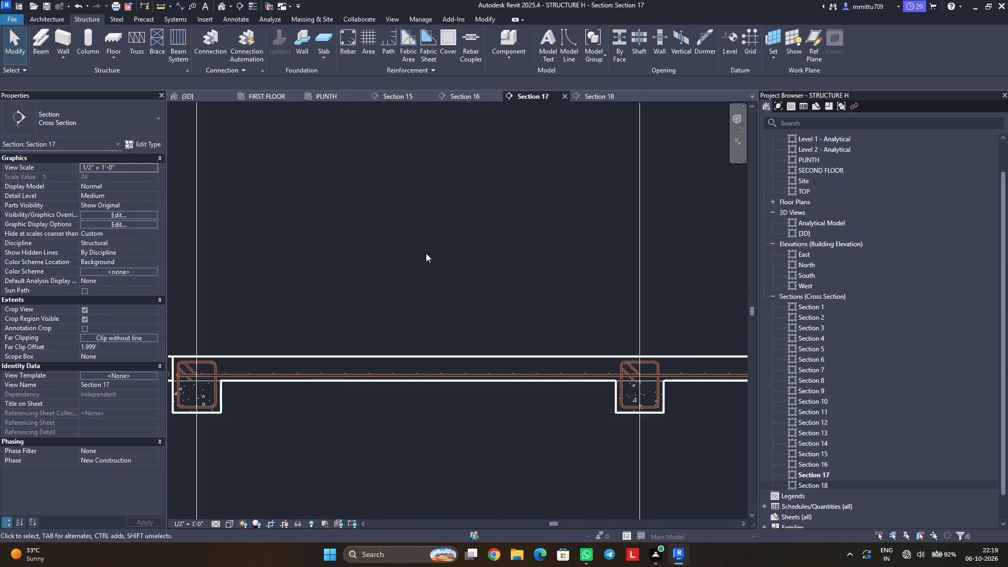
scroll(413, 243, "down", 2)
scroll(413, 243, "up", 1)
scroll(413, 243, "down", 3)
scroll(413, 243, "up", 1)
scroll(413, 243, "down", 7)
middle_click_drag(411, 226, 411, 251)
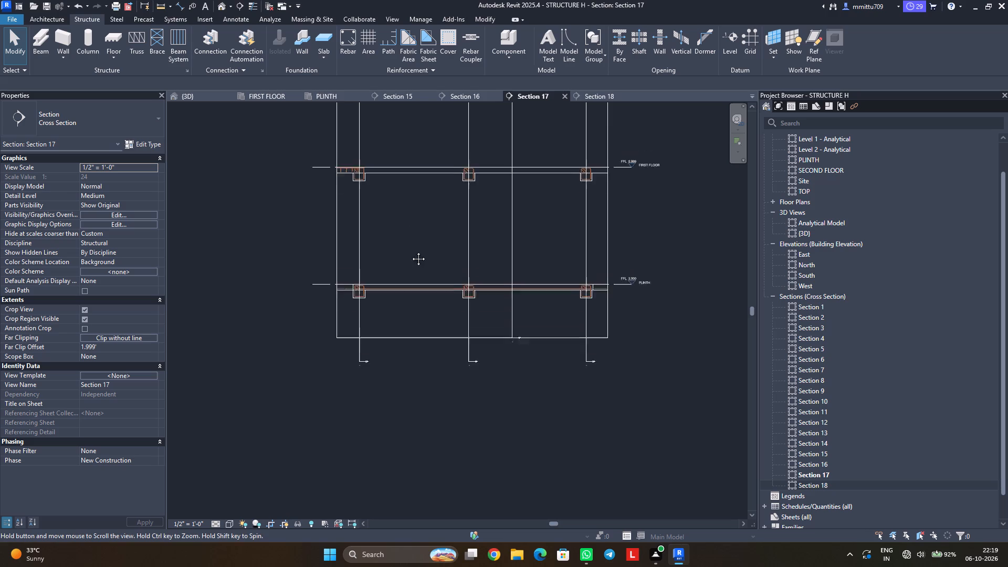
middle_click_drag(411, 251, 412, 277)
middle_click_drag(407, 213, 428, 268)
scroll(427, 268, "up", 1)
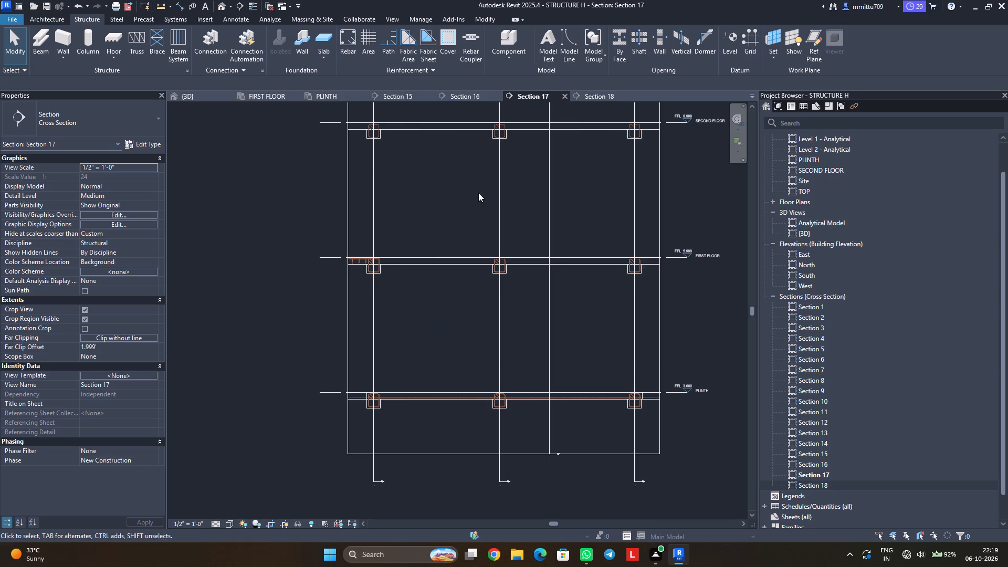
Review the cranked bar along the first-floor slab in Section 16, from grid 4 back to the crank near grid 1.
left_click(475, 100)
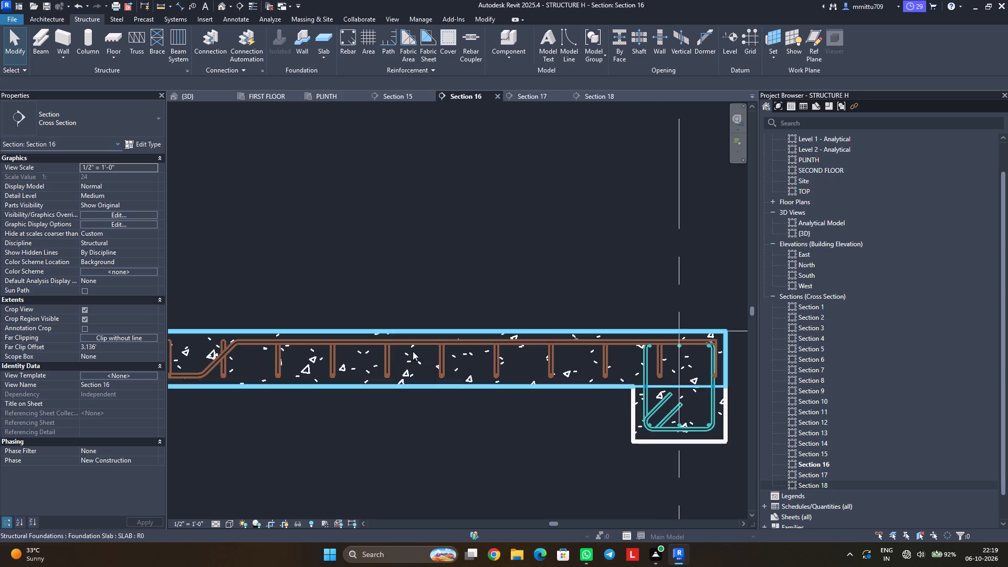
scroll(386, 355, "down", 2)
scroll(386, 355, "up", 1)
scroll(386, 355, "down", 3)
scroll(386, 355, "up", 1)
scroll(386, 354, "down", 3)
scroll(386, 354, "up", 1)
scroll(386, 354, "down", 4)
scroll(386, 354, "up", 1)
scroll(386, 354, "down", 4)
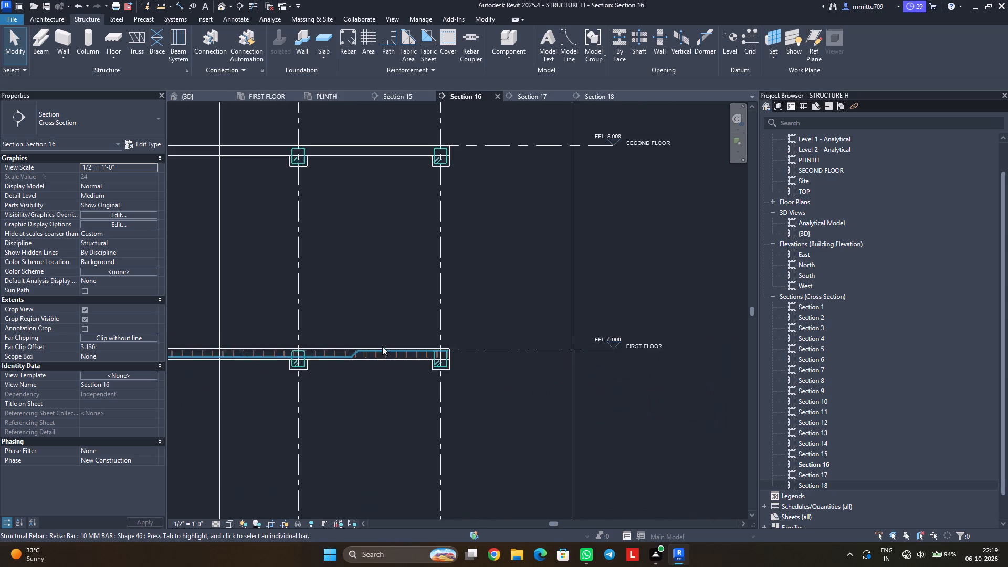
scroll(382, 346, "down", 3)
scroll(307, 331, "up", 1)
middle_click_drag(307, 331, 374, 381)
middle_click_drag(262, 421, 371, 409)
scroll(371, 409, "down", 1)
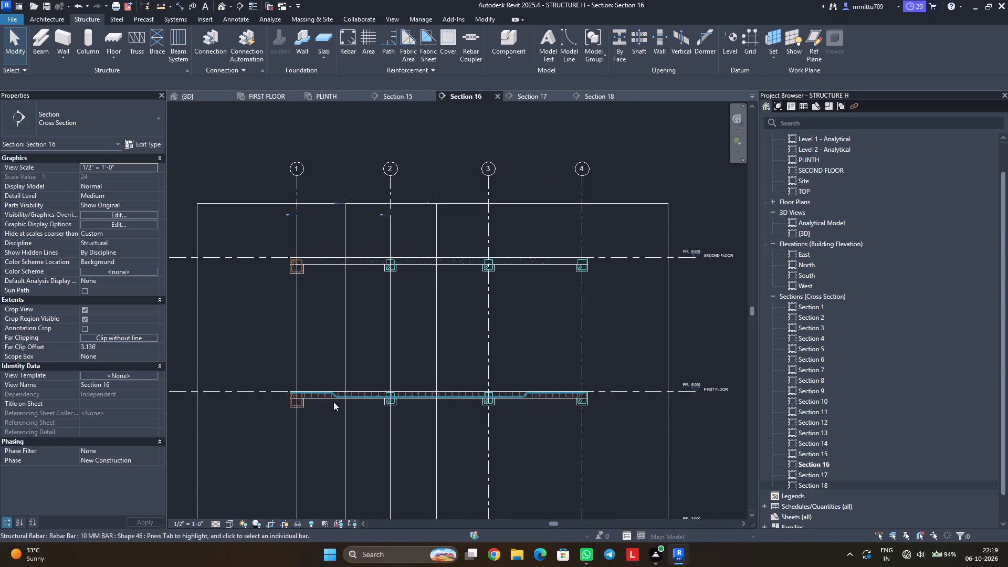
scroll(340, 403, "up", 4)
scroll(340, 403, "down", 1)
scroll(340, 403, "up", 7)
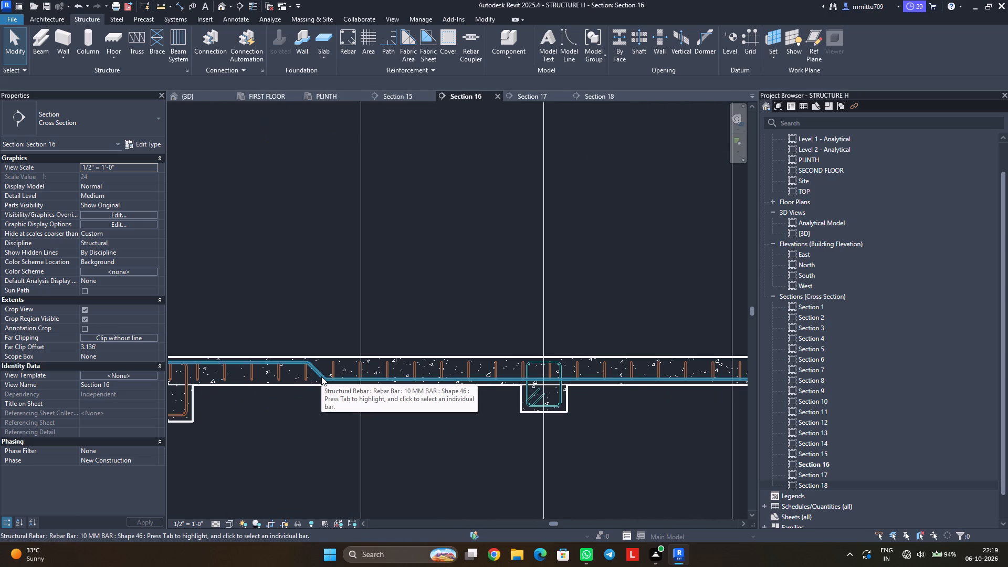
Compare the first-floor slab bars in Section 17 with the cranked bars in Sections 15 and 16.
left_click(529, 100)
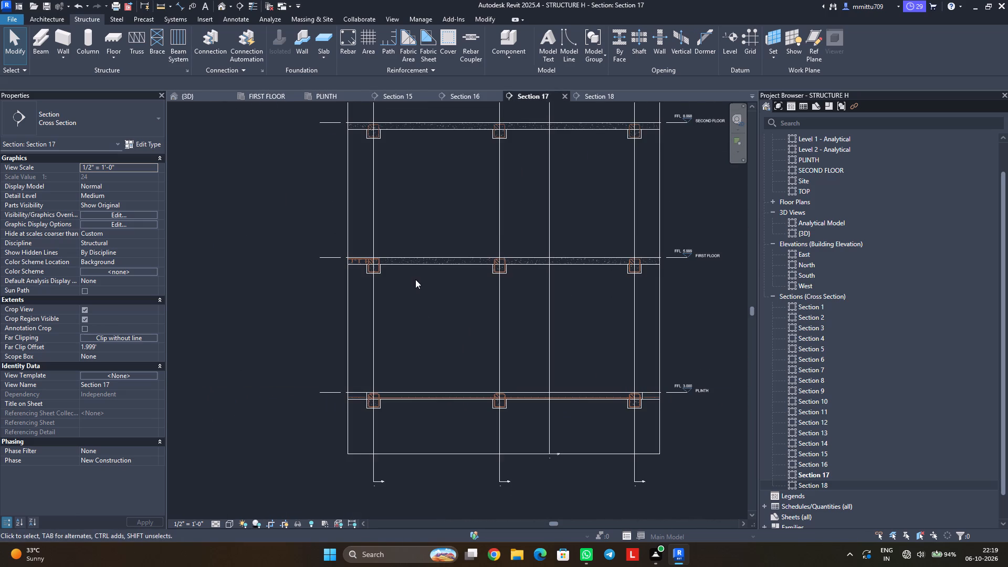
scroll(413, 270, "up", 4)
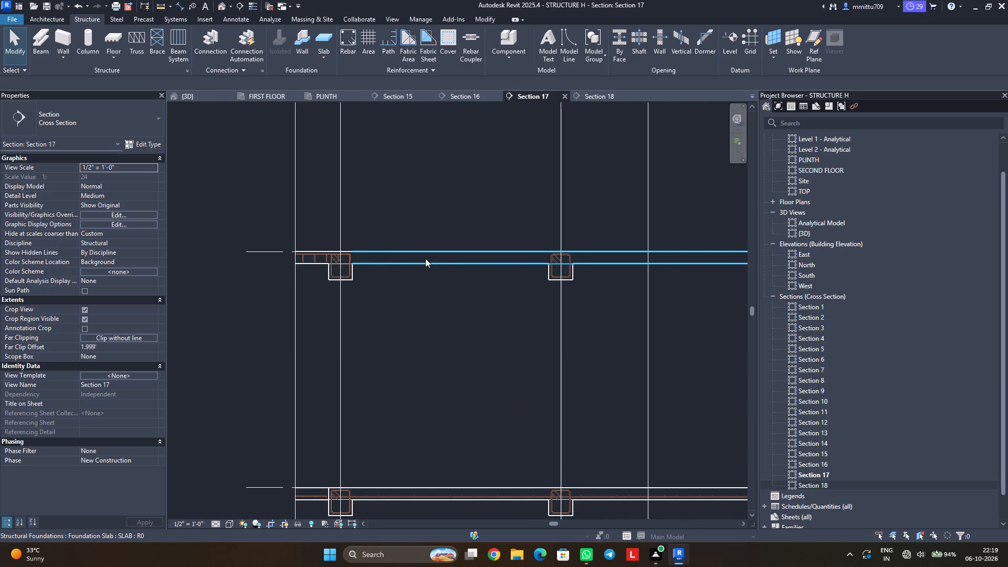
scroll(338, 264, "down", 2)
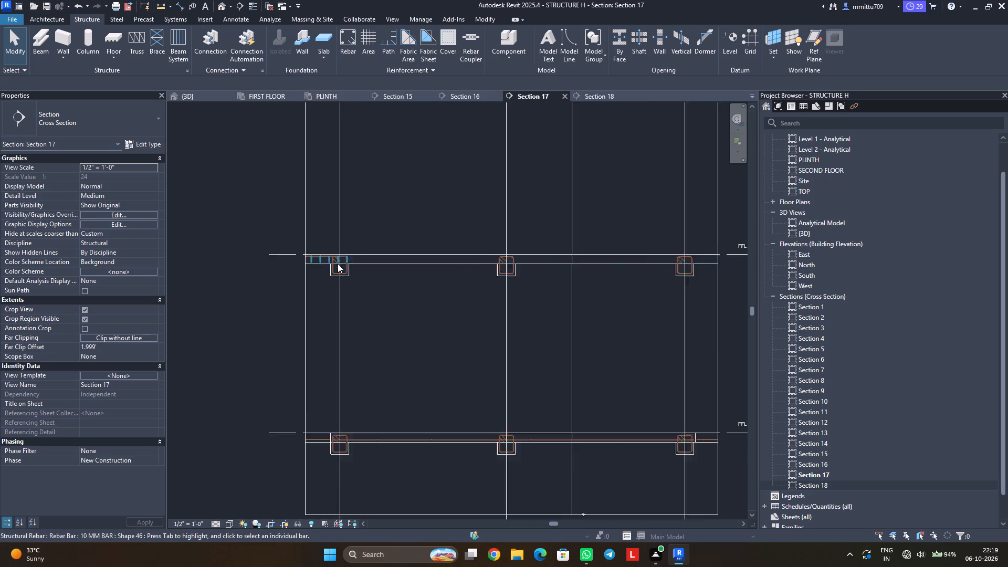
scroll(338, 264, "down", 1)
left_click(412, 97)
scroll(400, 279, "down", 1)
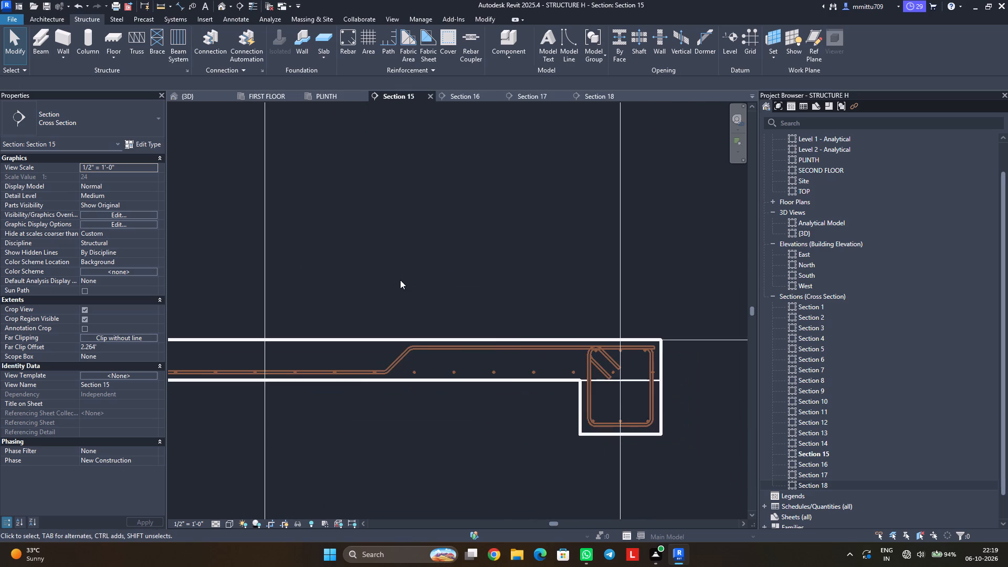
scroll(402, 296, "down", 2)
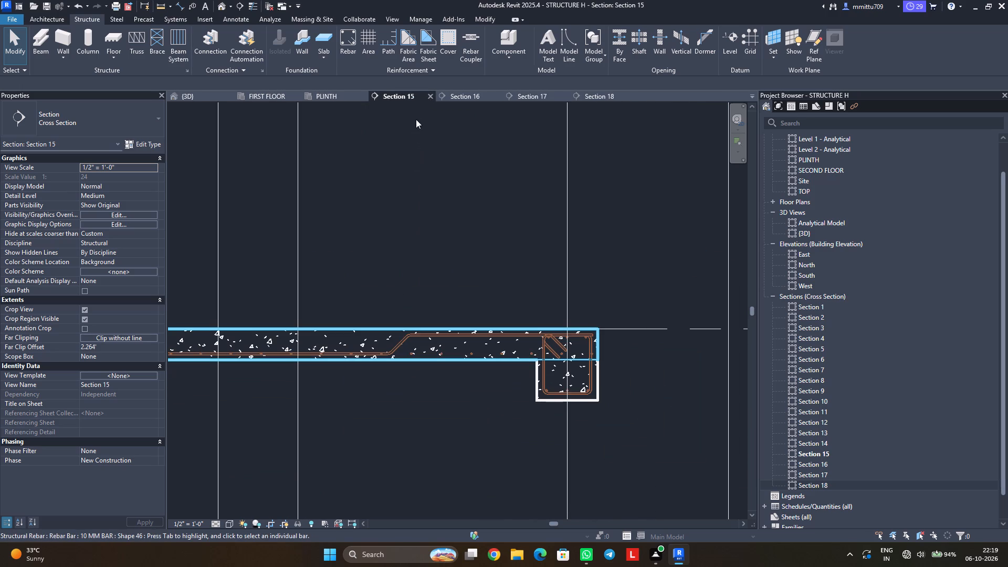
left_click(455, 100)
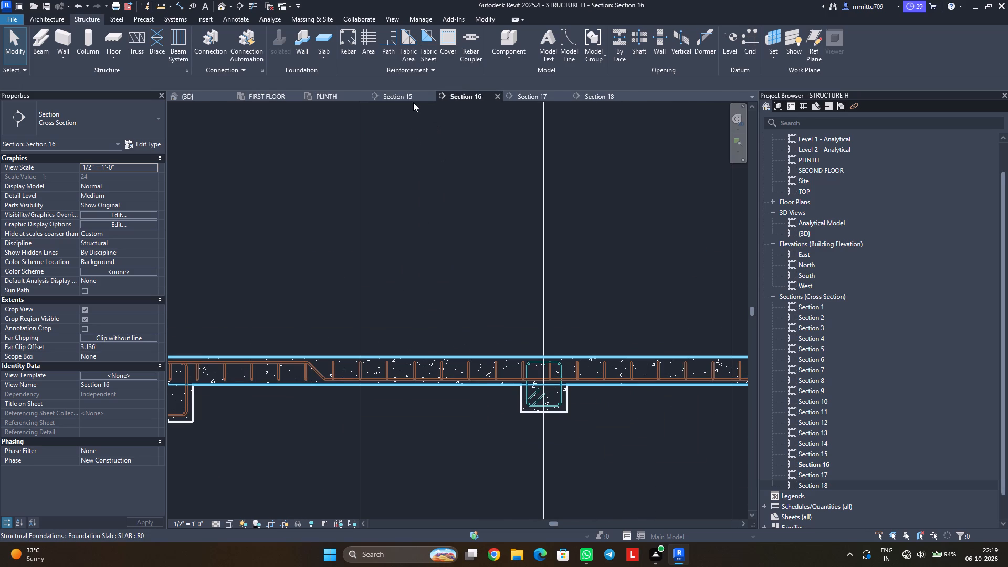
double_click(413, 102)
double_click(413, 102)
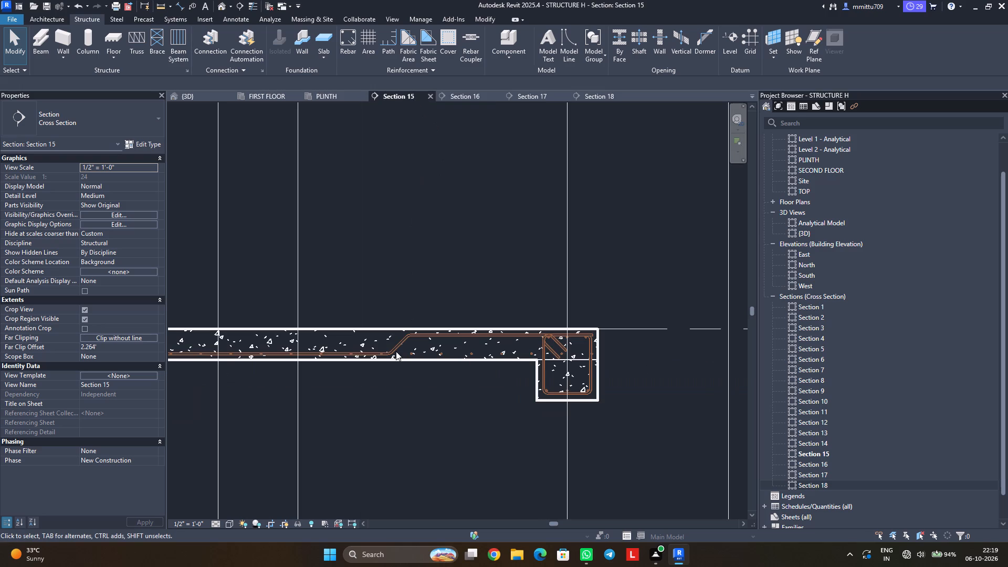
Examine the first-floor slab's cranked bars and the bars crossing them at both edge beams in Section 15.
middle_click_drag(395, 366, 457, 375)
scroll(442, 371, "down", 5)
scroll(442, 371, "up", 1)
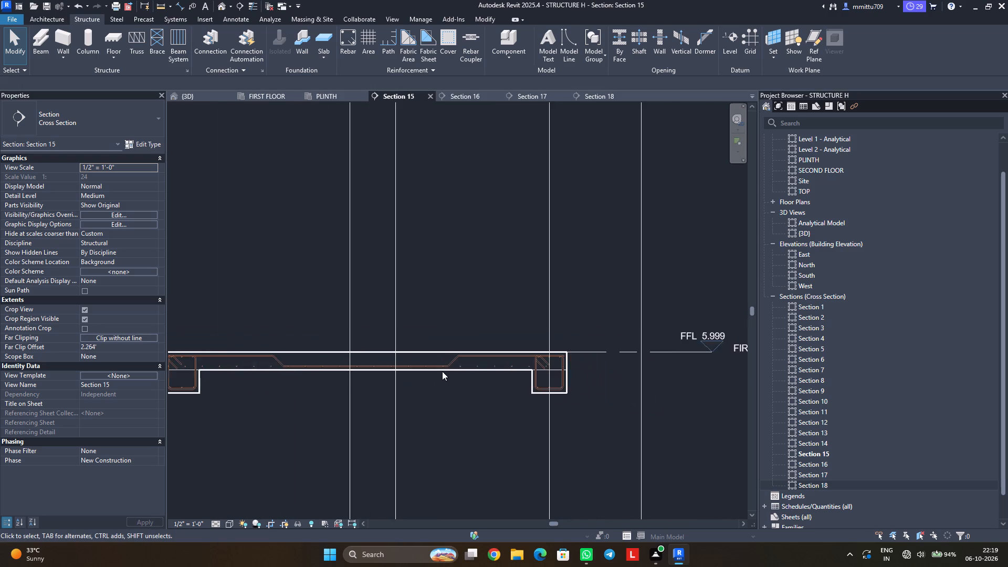
scroll(442, 371, "down", 8)
middle_click_drag(365, 376, 384, 389)
scroll(372, 377, "up", 2)
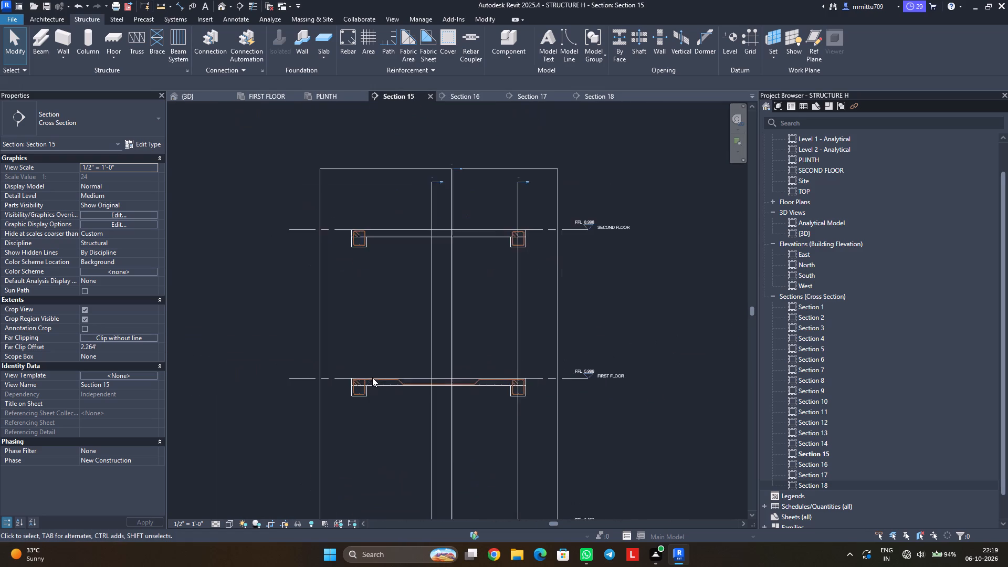
scroll(372, 377, "up", 13)
scroll(381, 391, "down", 1)
scroll(381, 391, "up", 1)
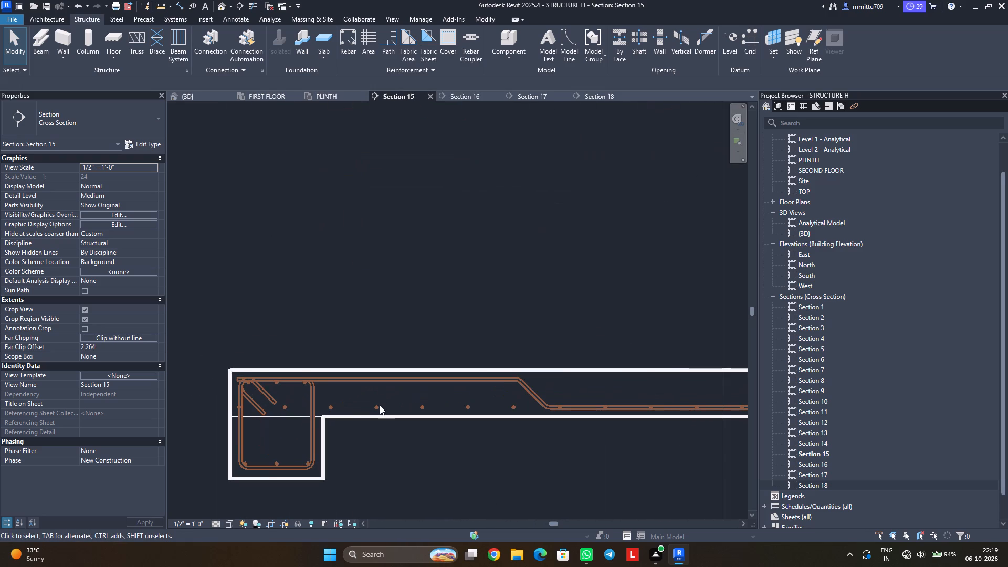
left_click(392, 376)
left_click(414, 283)
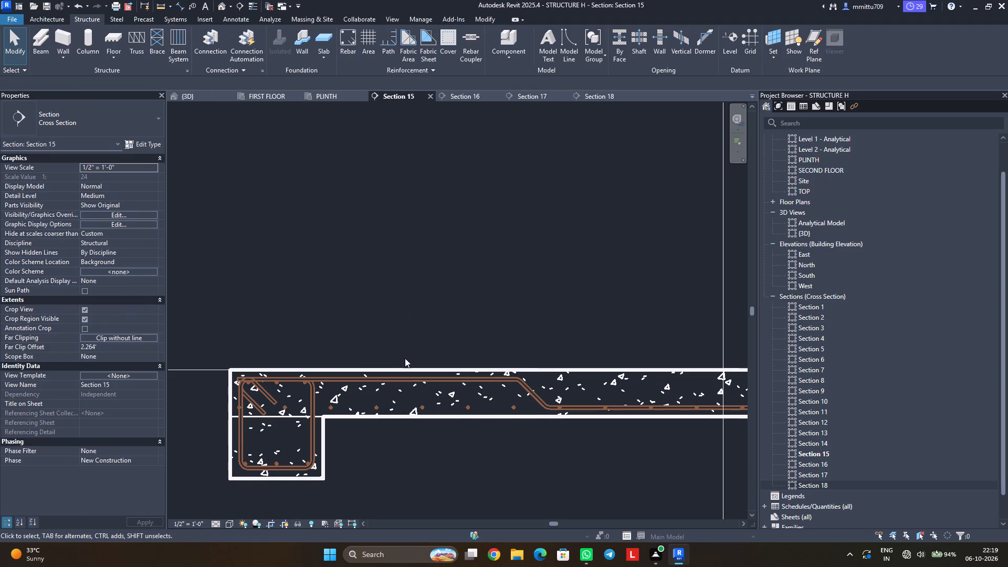
left_click(420, 409)
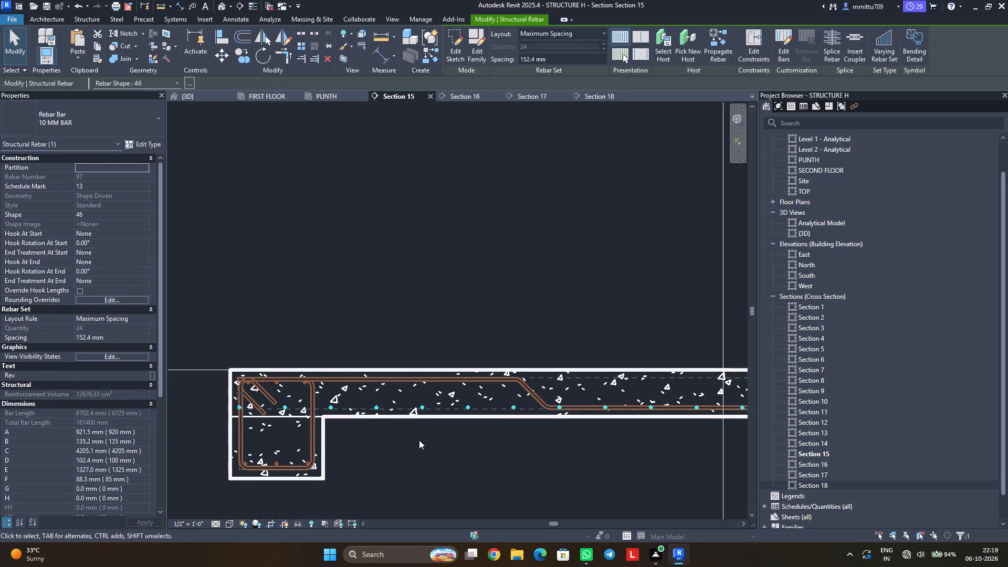
left_click(419, 440)
left_click(404, 418)
Inspect the cranked bars in the first-floor slab's corner bay in the 3D view, close to the edge beam.
left_click(205, 95)
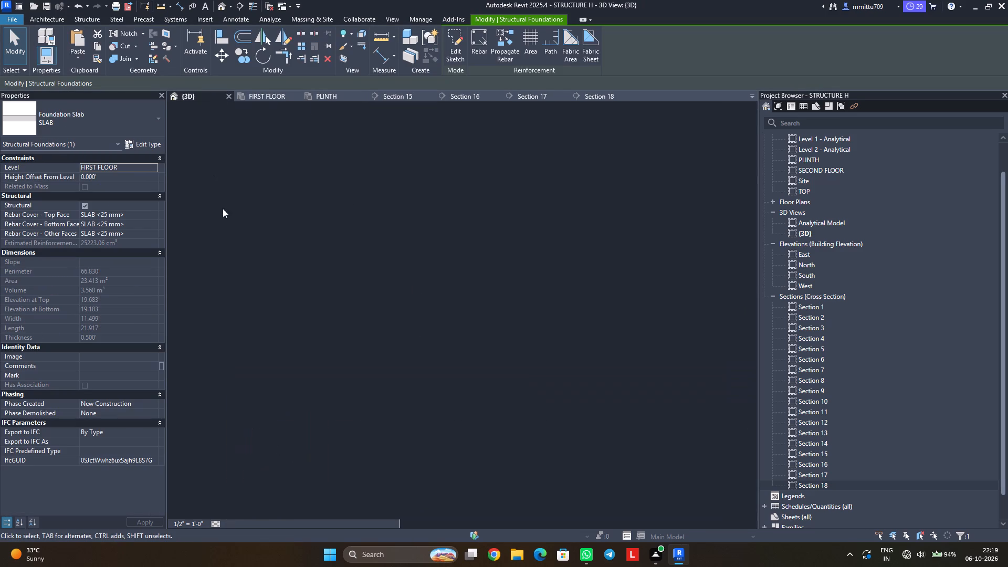
scroll(259, 286, "down", 4)
left_click(259, 289)
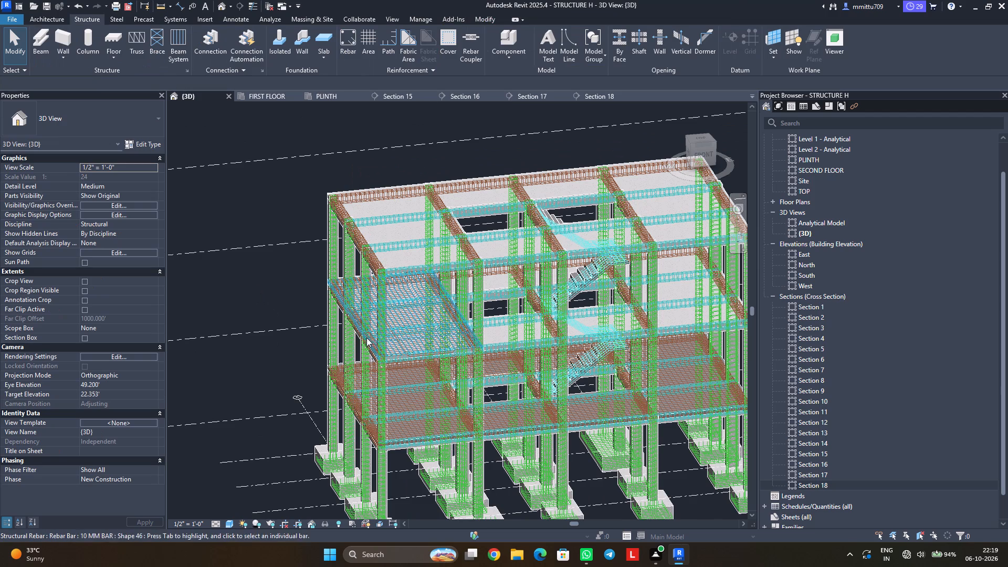
scroll(368, 337, "up", 3)
scroll(405, 354, "down", 1)
scroll(405, 354, "up", 8)
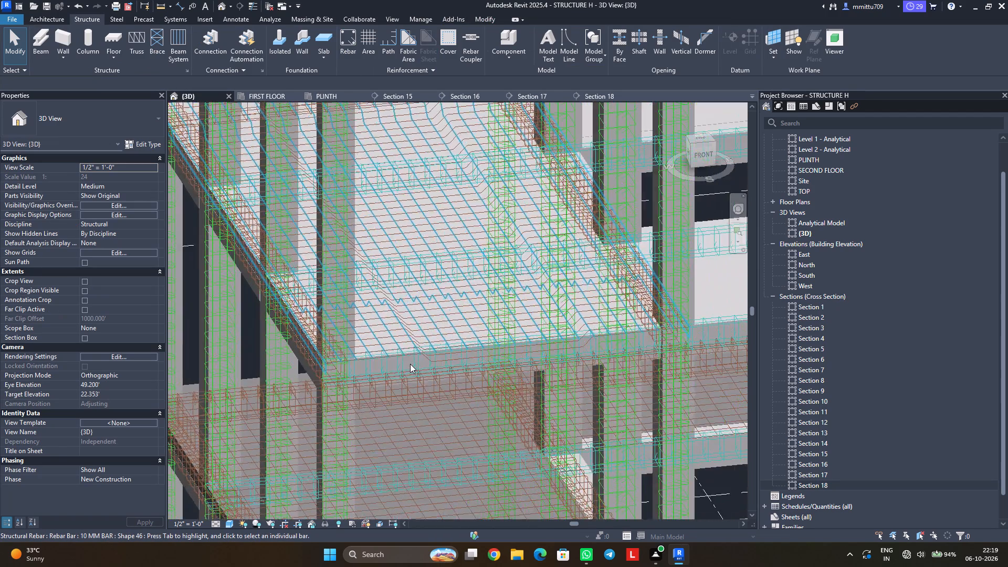
scroll(410, 364, "up", 4)
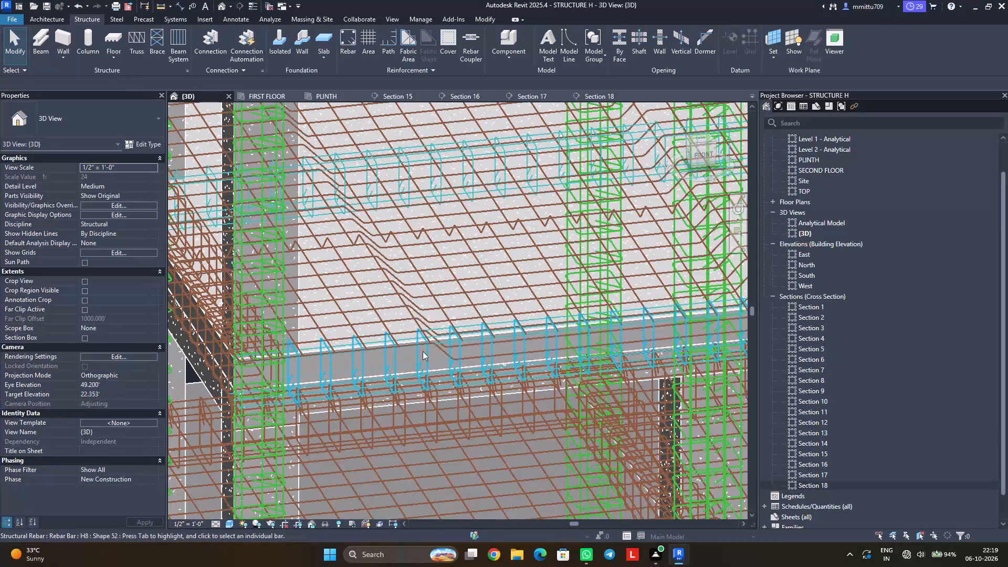
middle_click_drag(386, 360, 386, 321, "shift")
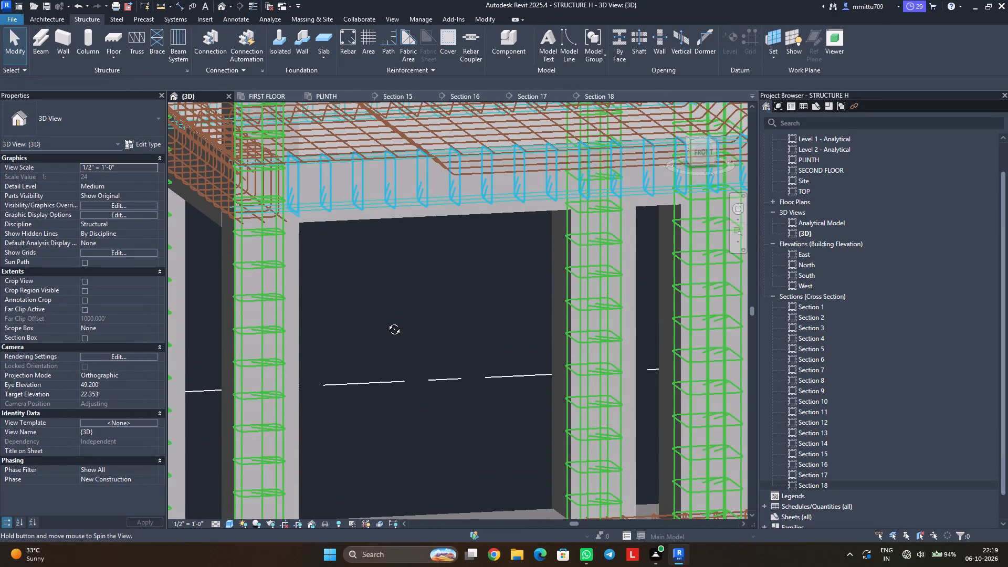
middle_click_drag(386, 321, 386, 334, "shift")
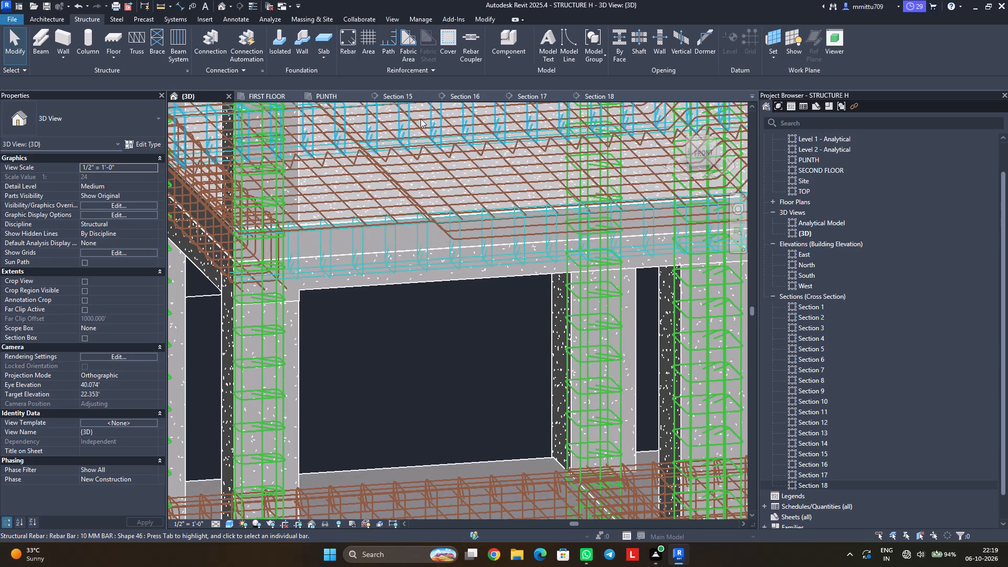
Compare the first-floor slab bars across Sections 15, 16 and 17.
left_click(406, 98)
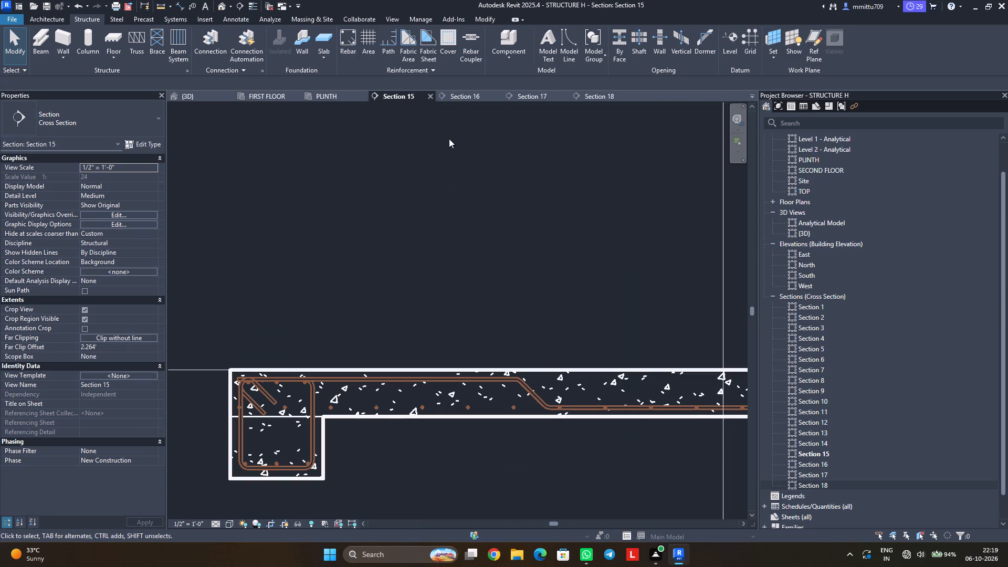
left_click(460, 98)
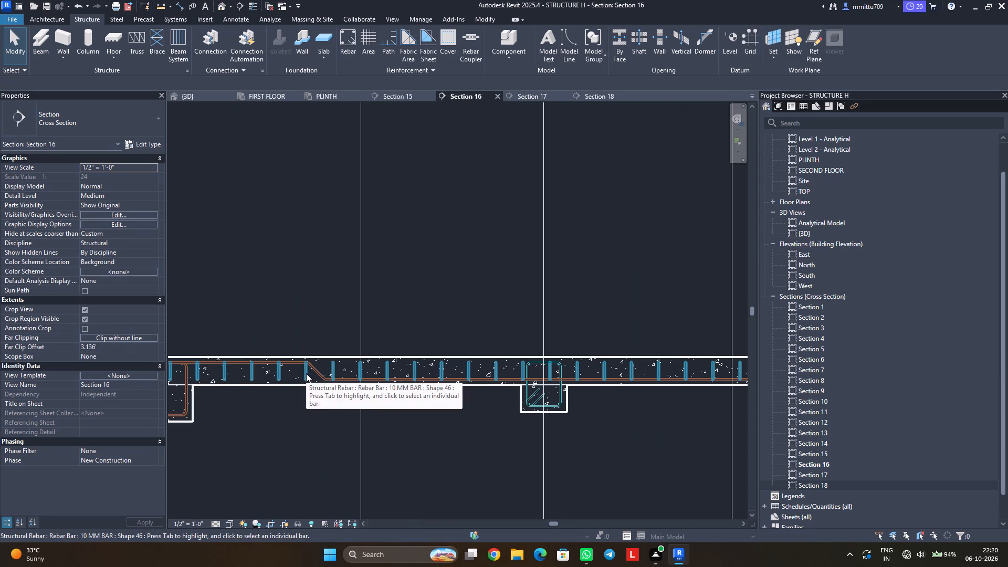
left_click(533, 94)
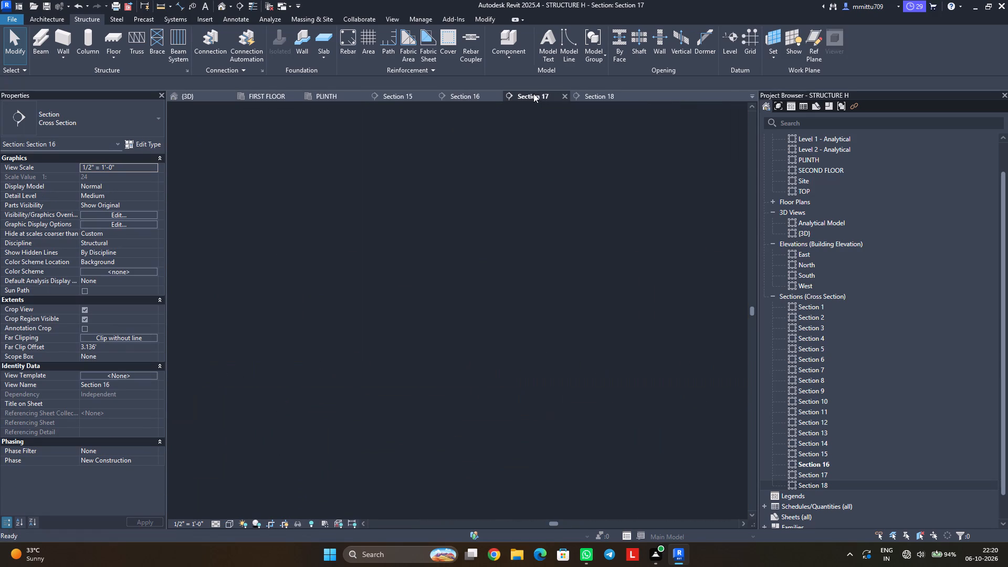
left_click(463, 94)
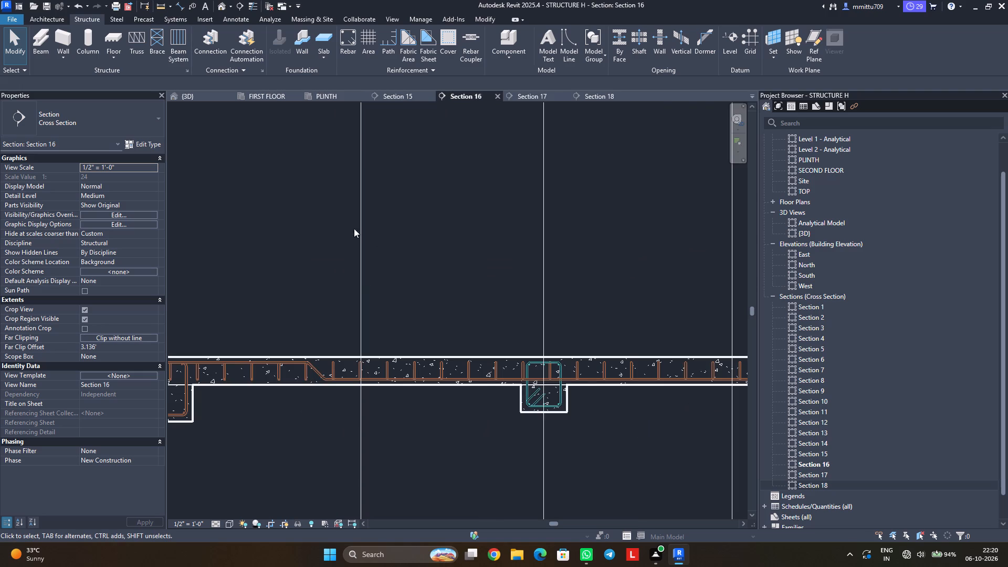
Select the first-floor cranked bar set seen end-on in Section 15 and trace it in 3D and in Sections 16 and 17.
left_click(402, 99)
left_click(418, 407)
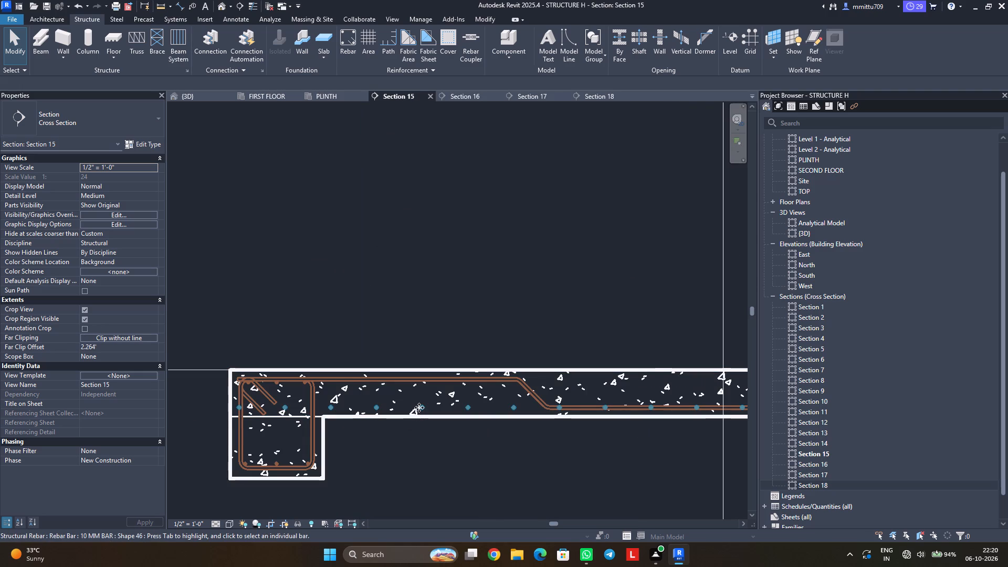
left_click(219, 94)
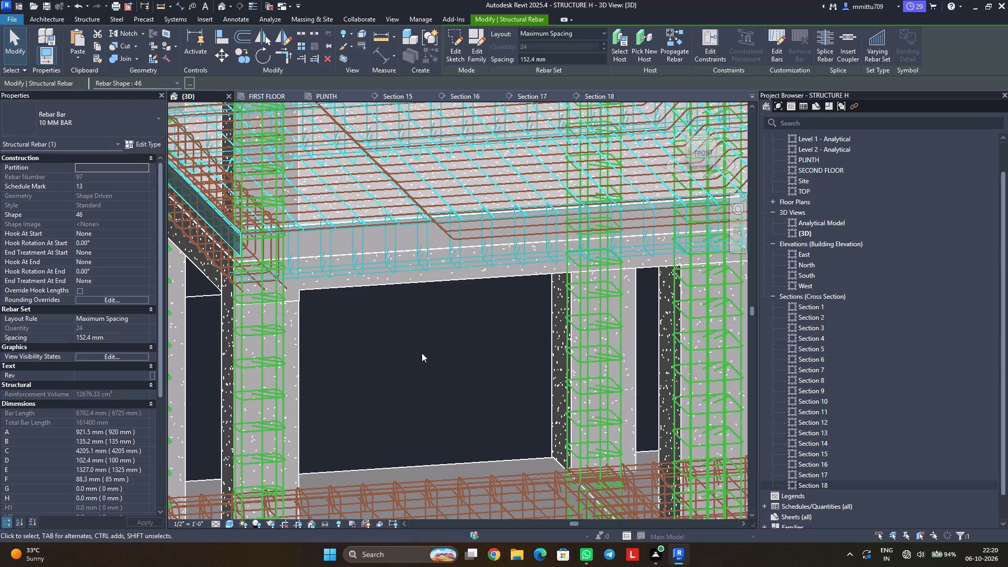
middle_click_drag(421, 378, 410, 354, "shift")
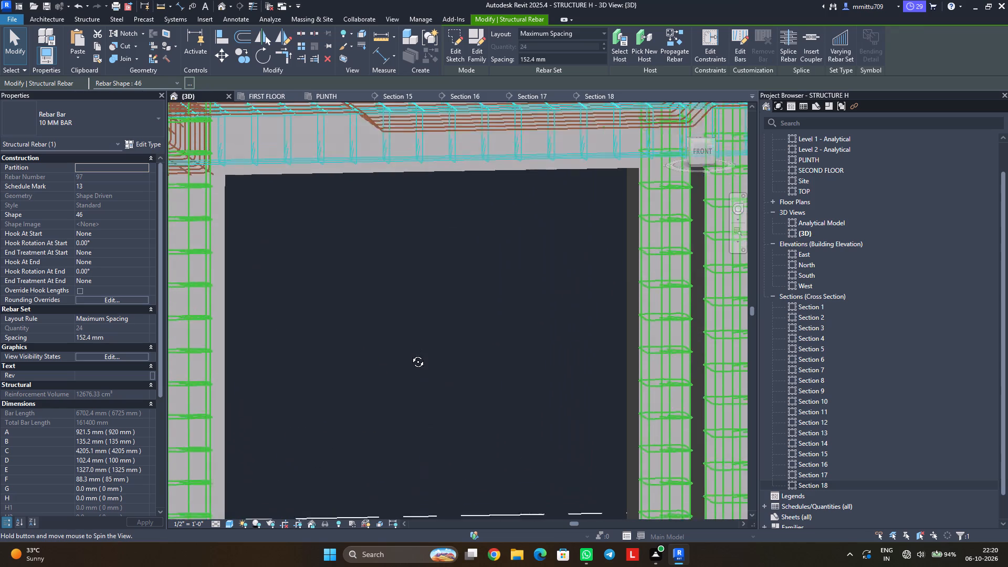
middle_click_drag(410, 354, 416, 396, "shift")
scroll(427, 384, "up", 1, "shift")
middle_click_drag(453, 348, 451, 514)
middle_click_drag(450, 478, 432, 427, "shift")
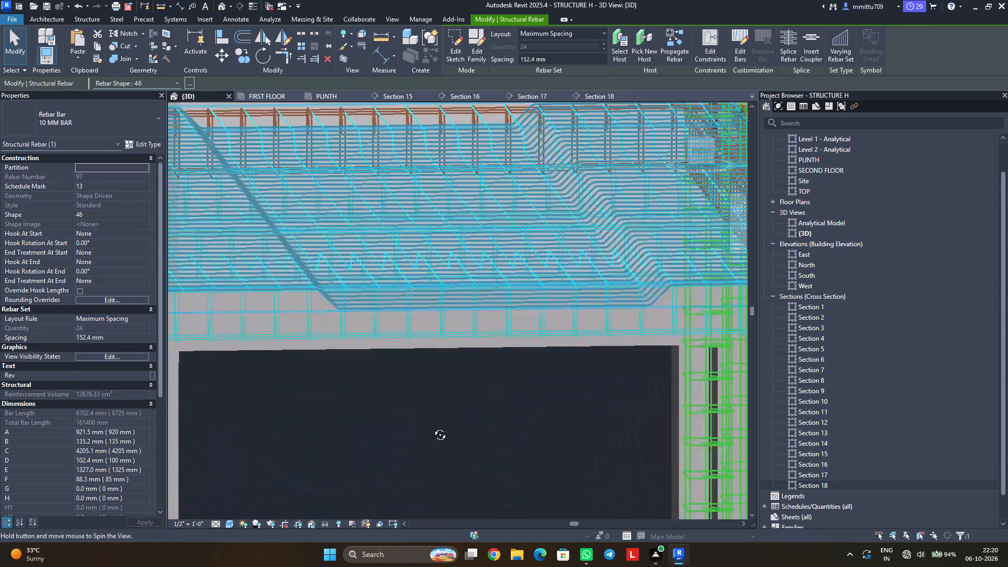
middle_click_drag(432, 427, 423, 417, "shift")
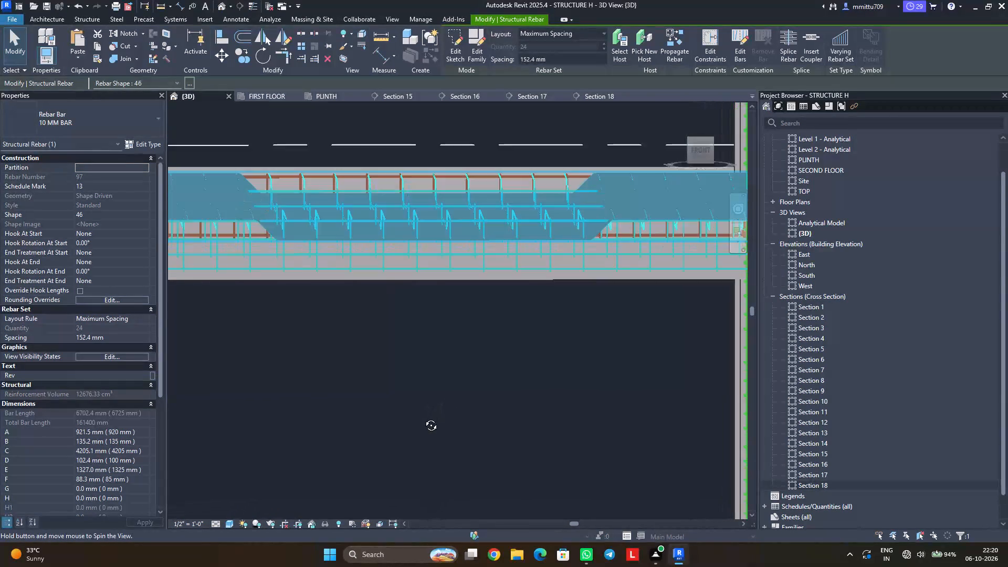
middle_click_drag(423, 417, 428, 434, "shift")
scroll(428, 434, "down", 4)
scroll(429, 430, "up", 1)
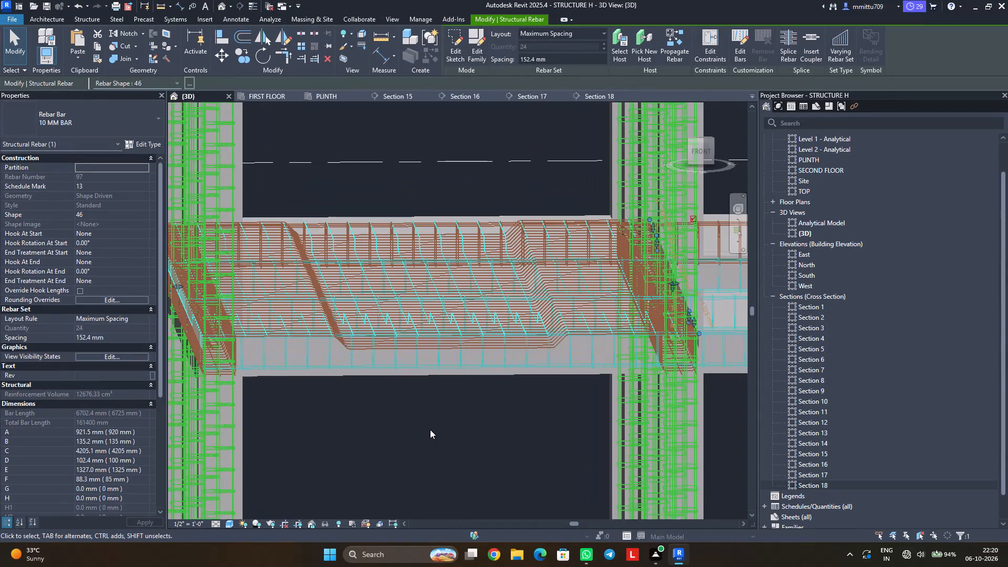
middle_click_drag(430, 429, 403, 425, "shift")
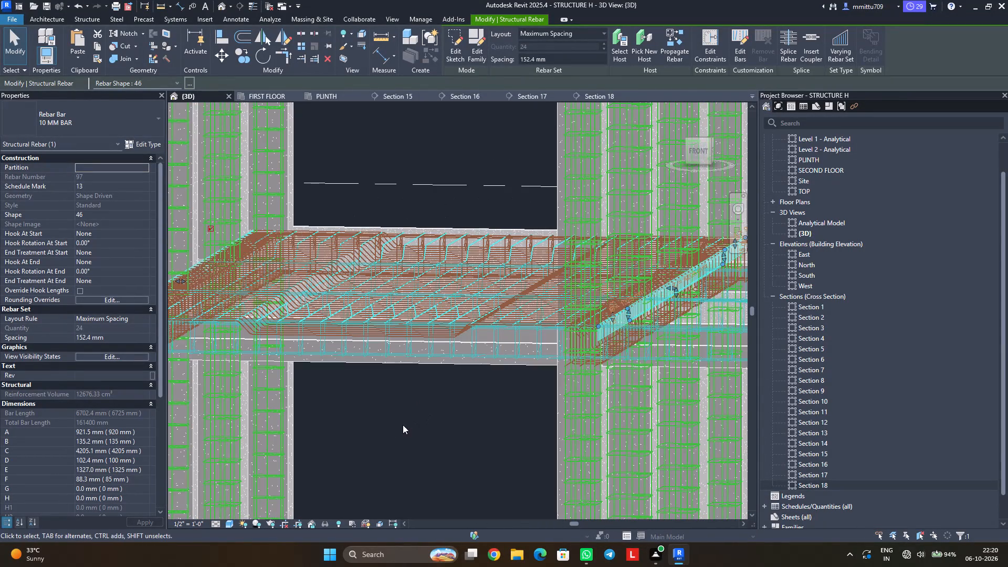
left_click(442, 97)
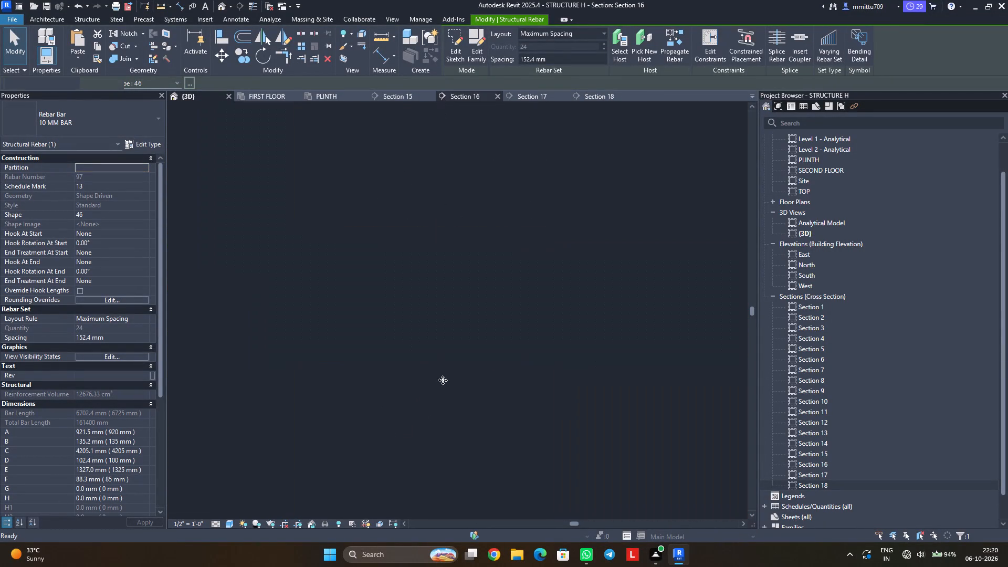
scroll(424, 402, "down", 2)
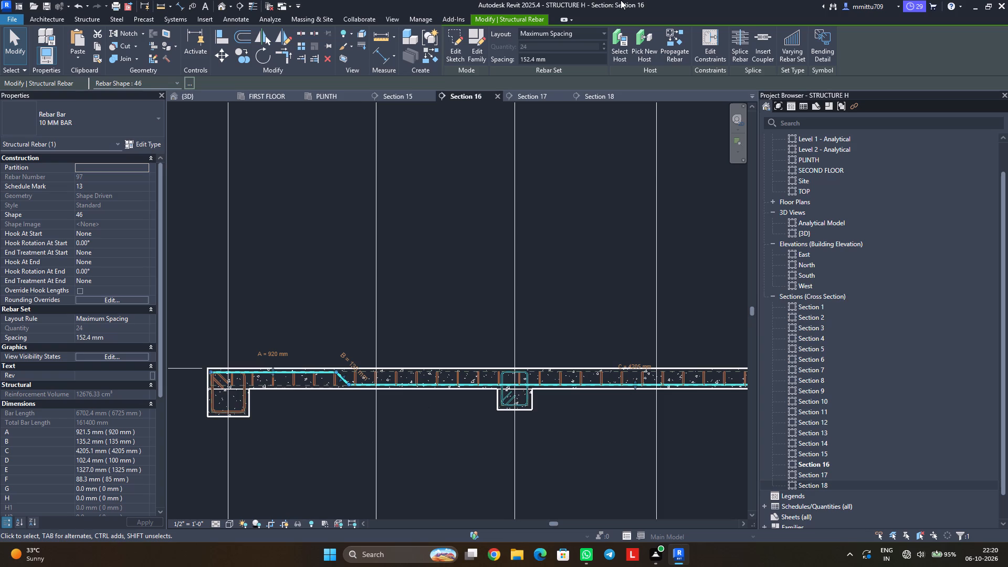
left_click(530, 94)
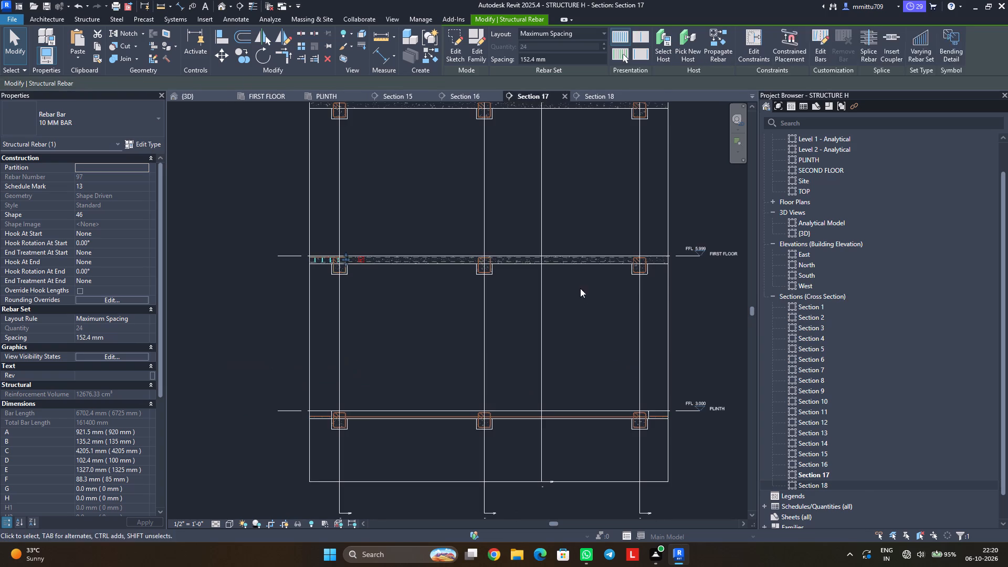
Select the cranked bar set seen lengthwise in Section 15 and inspect its run across the first-floor bay in 3D.
left_click(414, 93)
left_click(469, 443)
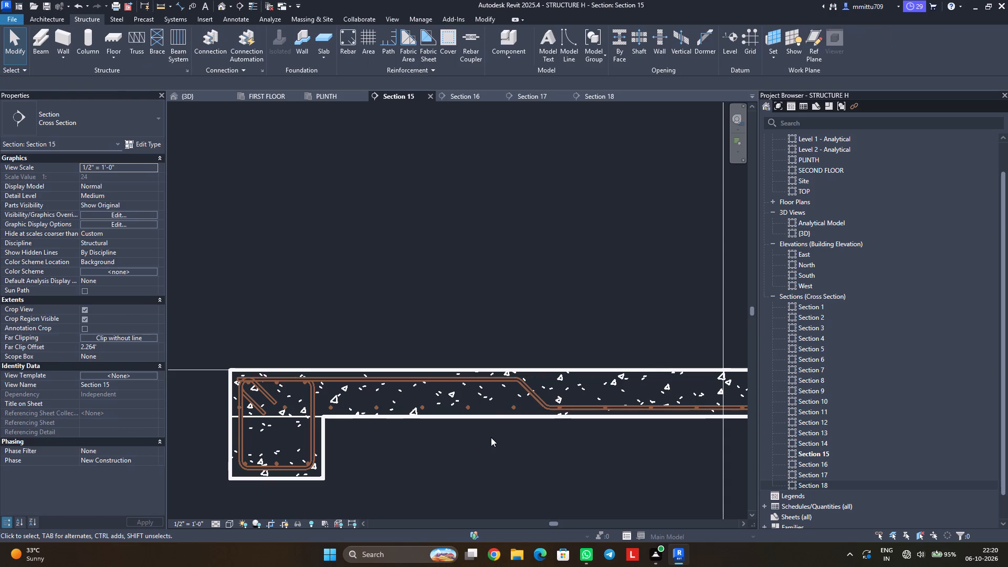
left_click(491, 374)
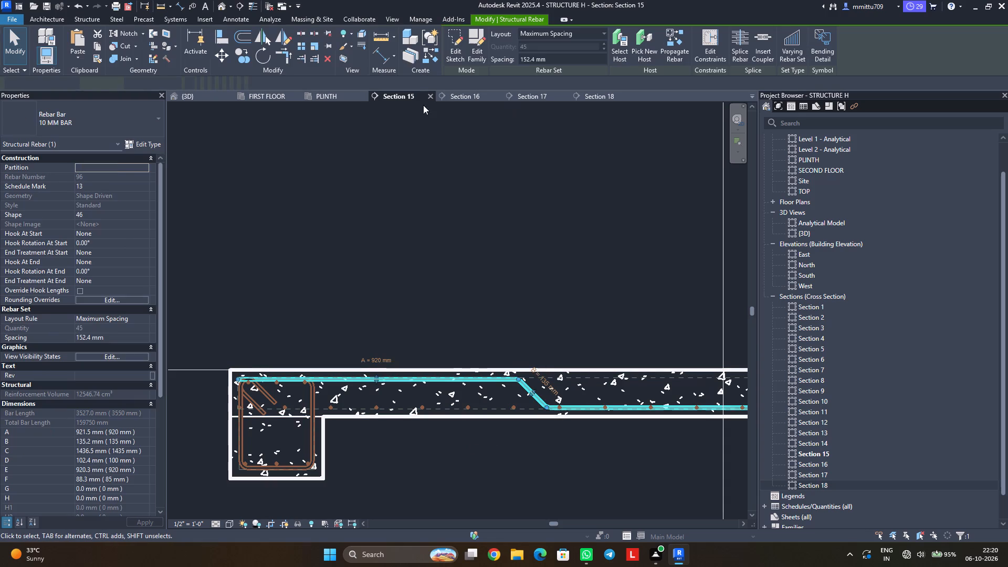
left_click(214, 98)
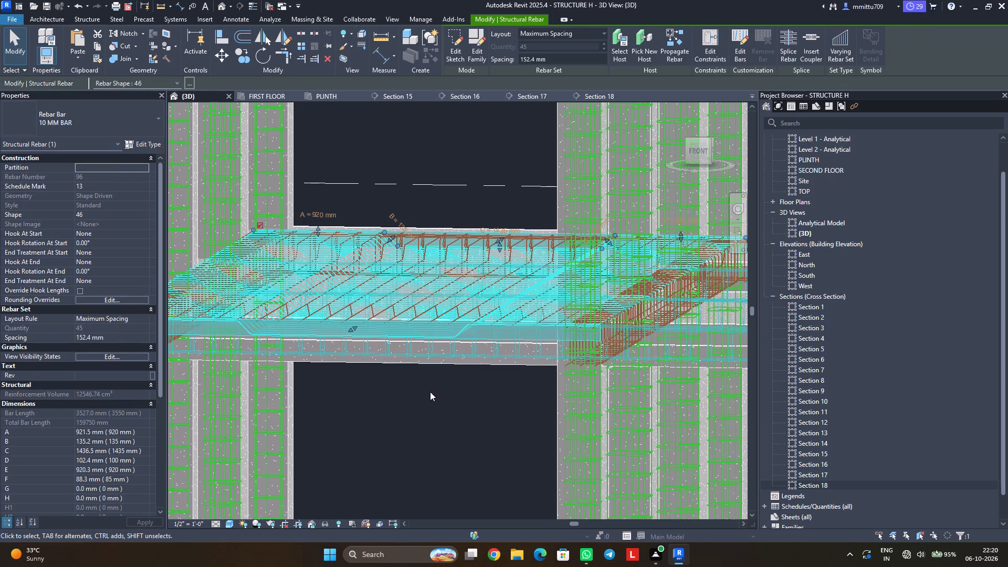
middle_click_drag(449, 412, 488, 431)
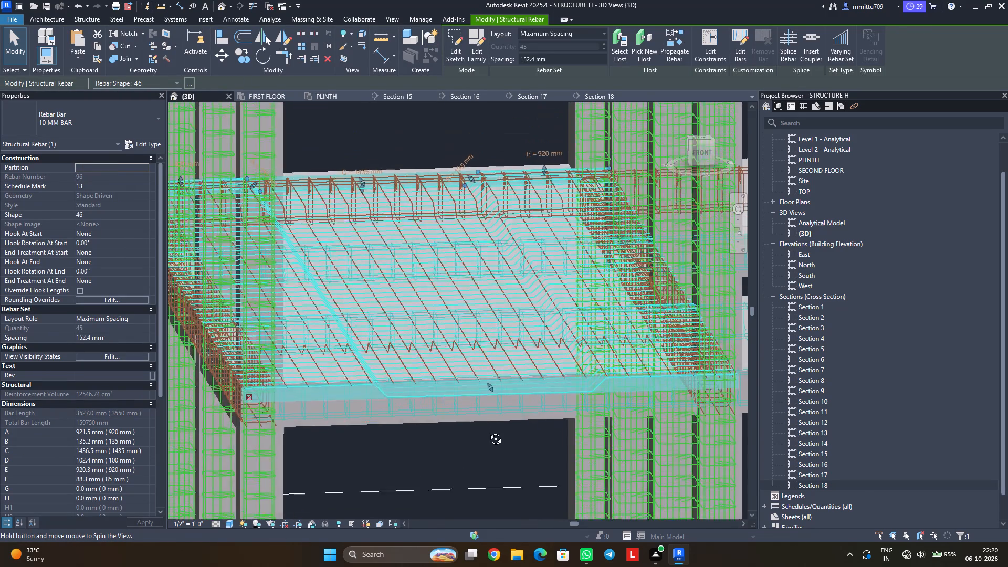
middle_click_drag(488, 431, 498, 444)
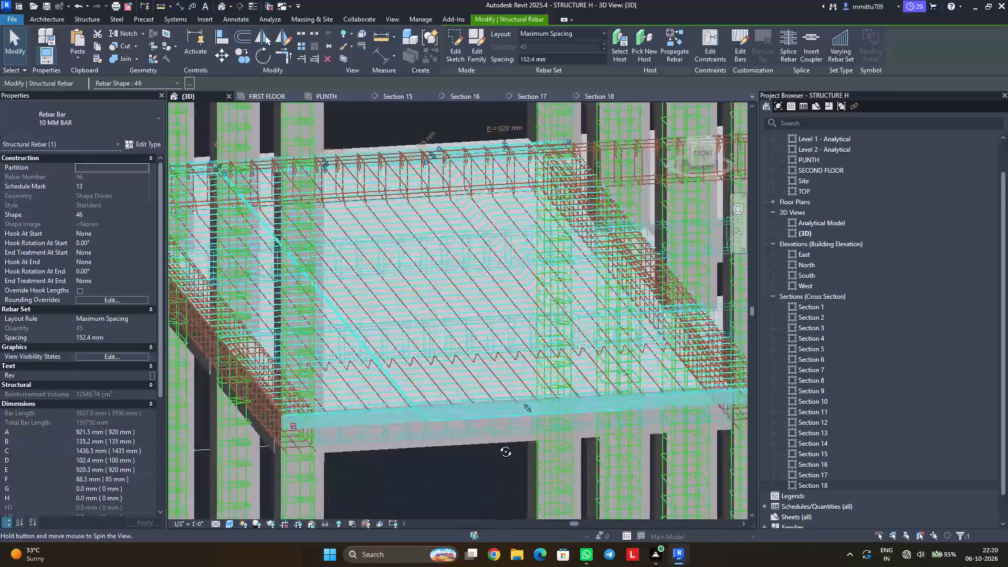
middle_click_drag(498, 444, 447, 421)
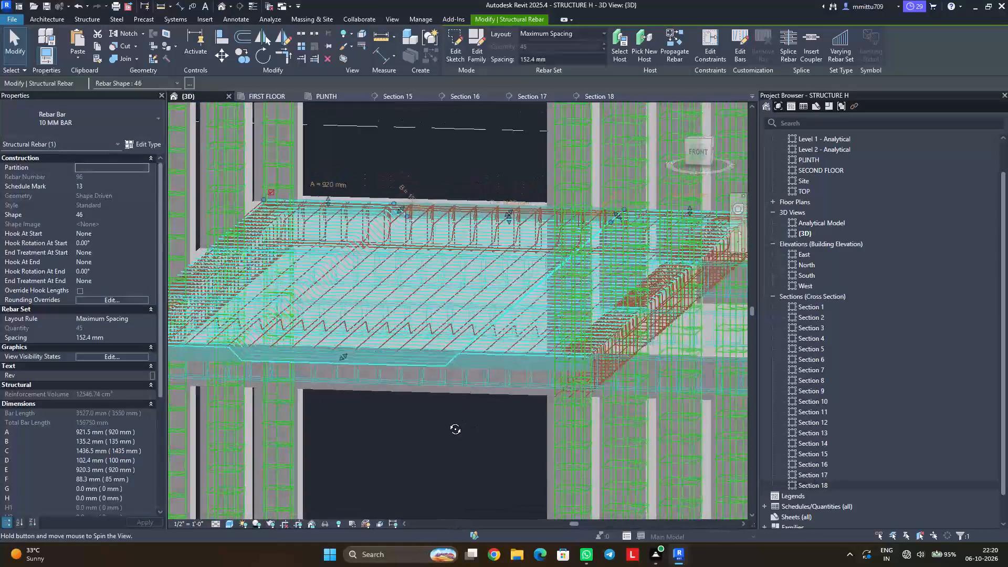
middle_click_drag(447, 421, 466, 402)
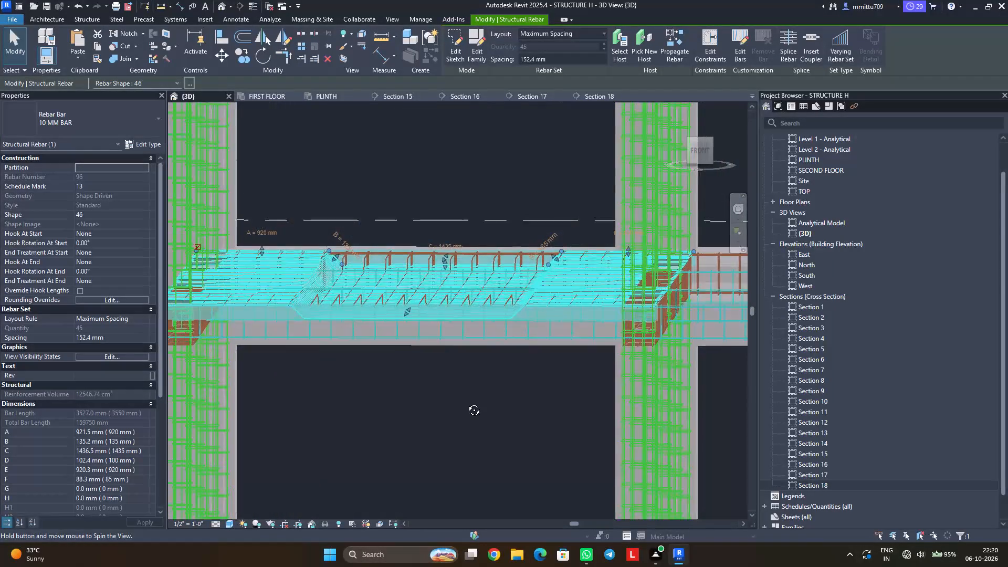
middle_click_drag(466, 402, 472, 389)
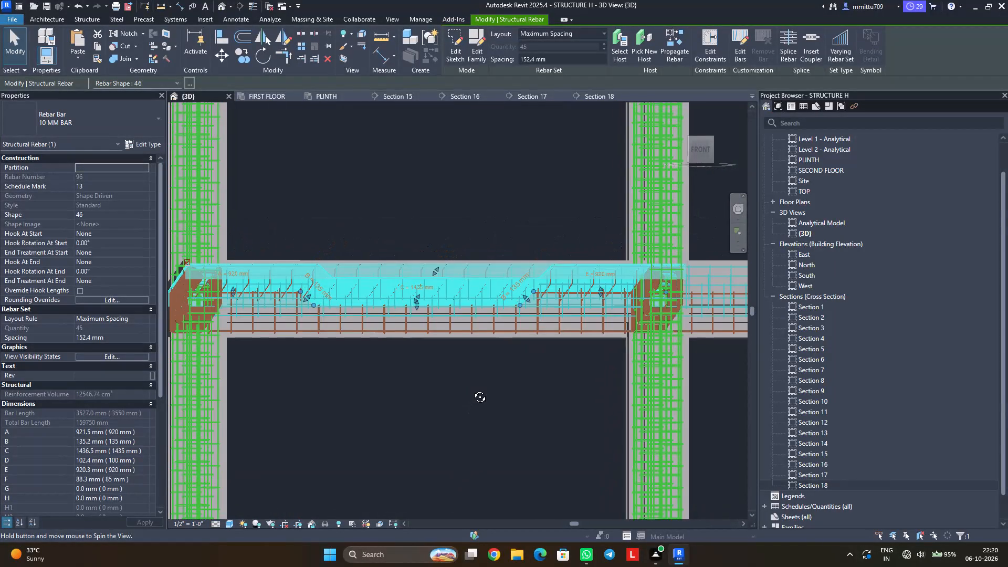
middle_click_drag(472, 389, 475, 394)
key("Escape")
key("Escape")
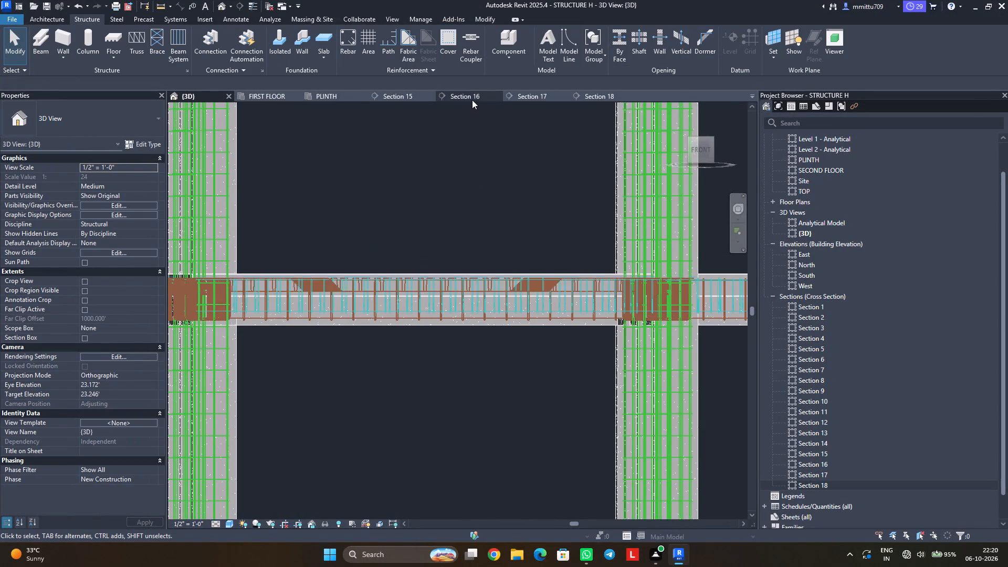
Place a single straight 10 mm bar, shape 01, along the first-floor slab in Section 15, near the bottom of the slab.
left_click(472, 98)
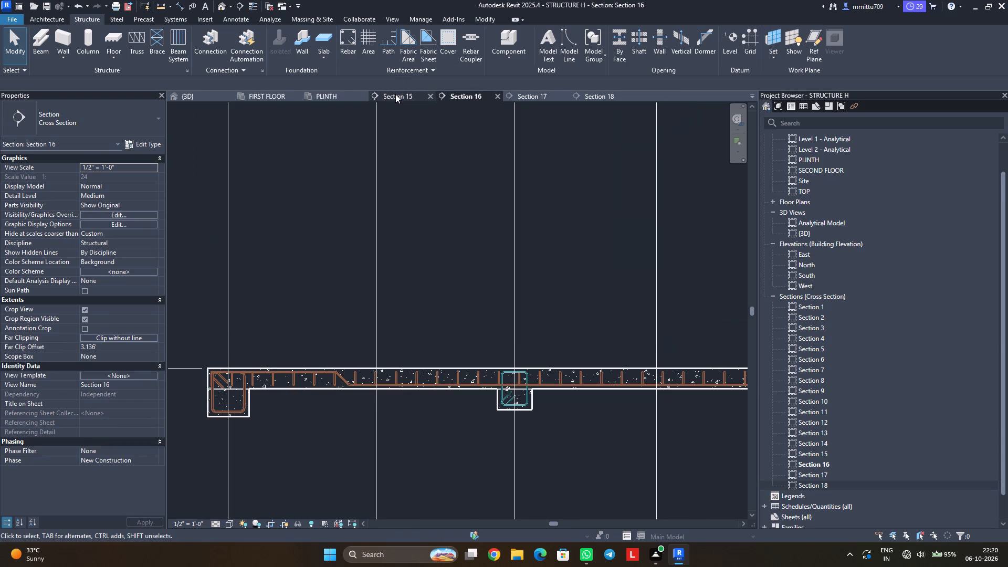
left_click(395, 96)
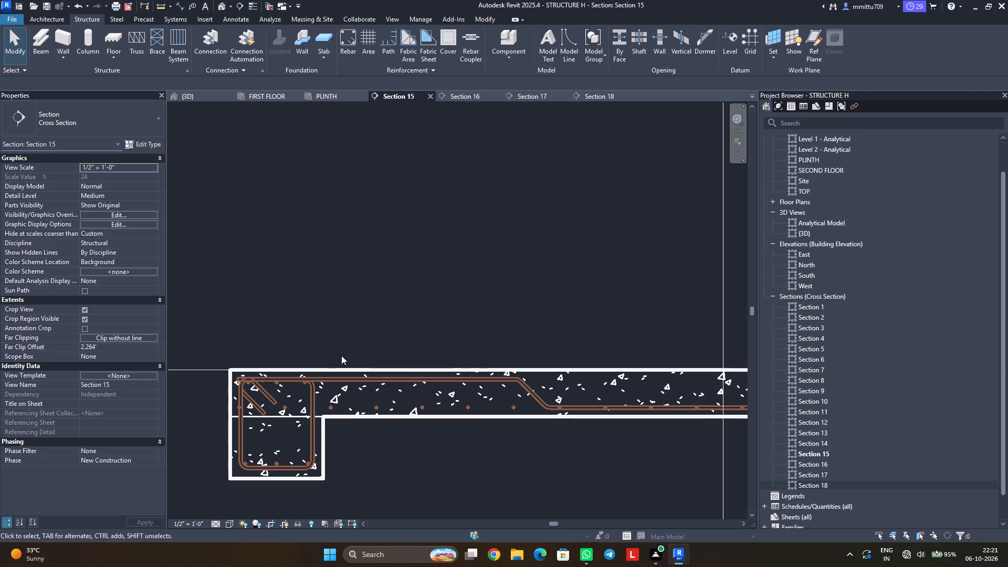
left_click(345, 43)
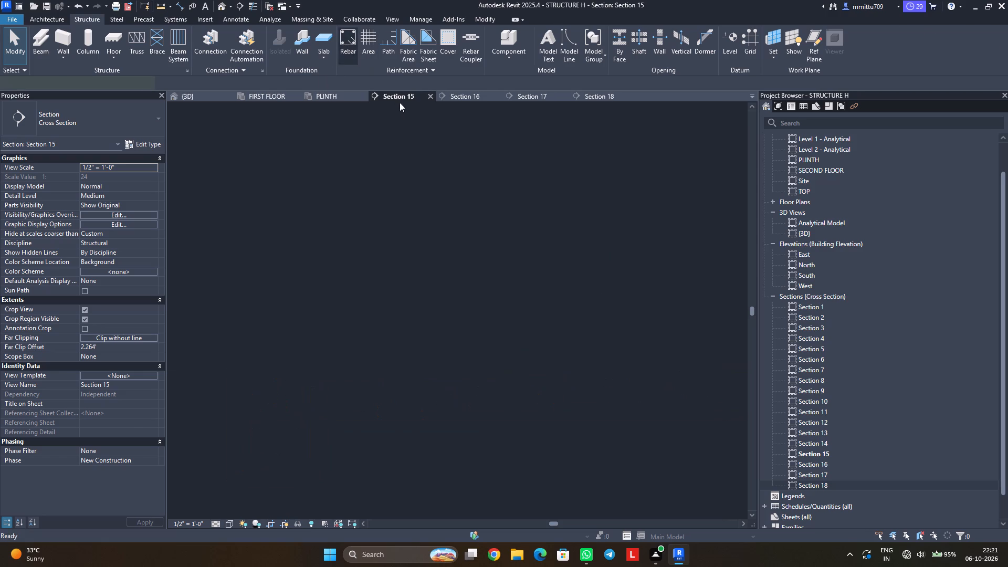
scroll(458, 234, "down", 9)
middle_click_drag(511, 241, 376, 247)
scroll(376, 247, "down", 1)
scroll(376, 247, "up", 1)
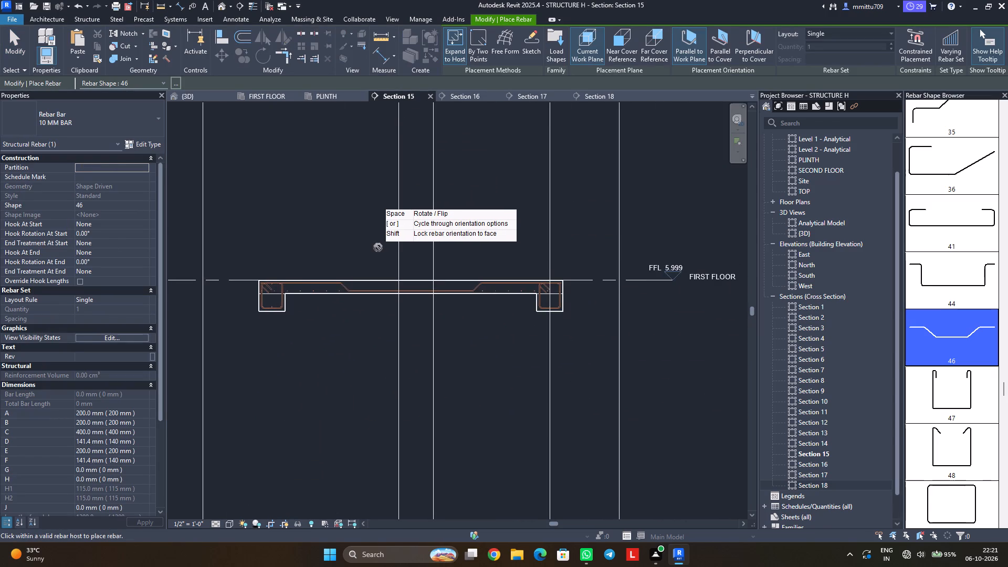
scroll(956, 208, "up", 3)
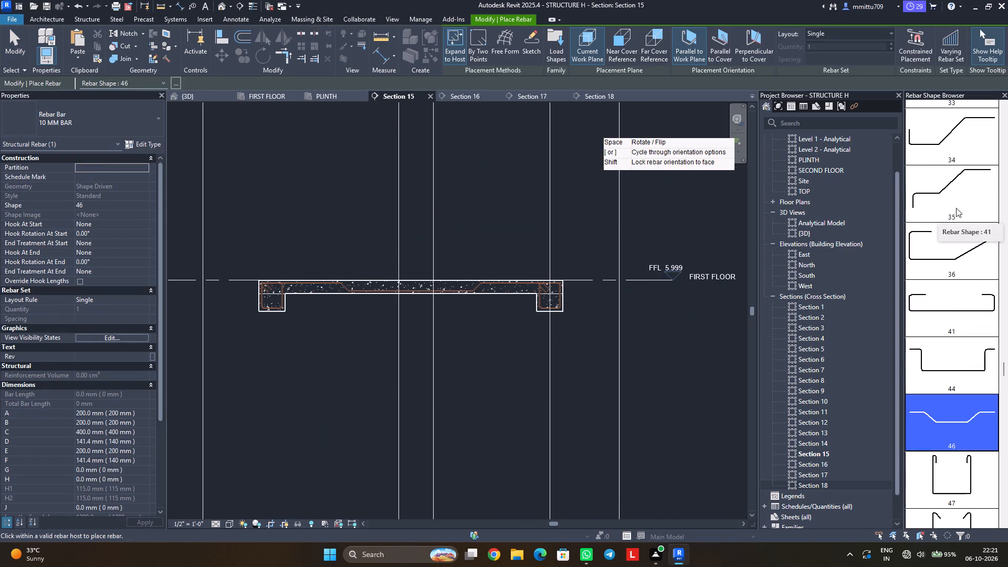
scroll(956, 208, "up", 1)
scroll(956, 208, "down", 1)
scroll(956, 208, "up", 9)
scroll(956, 208, "down", 1)
scroll(956, 208, "up", 4)
scroll(956, 208, "down", 1)
scroll(956, 208, "up", 6)
scroll(956, 208, "down", 1)
scroll(956, 208, "up", 11)
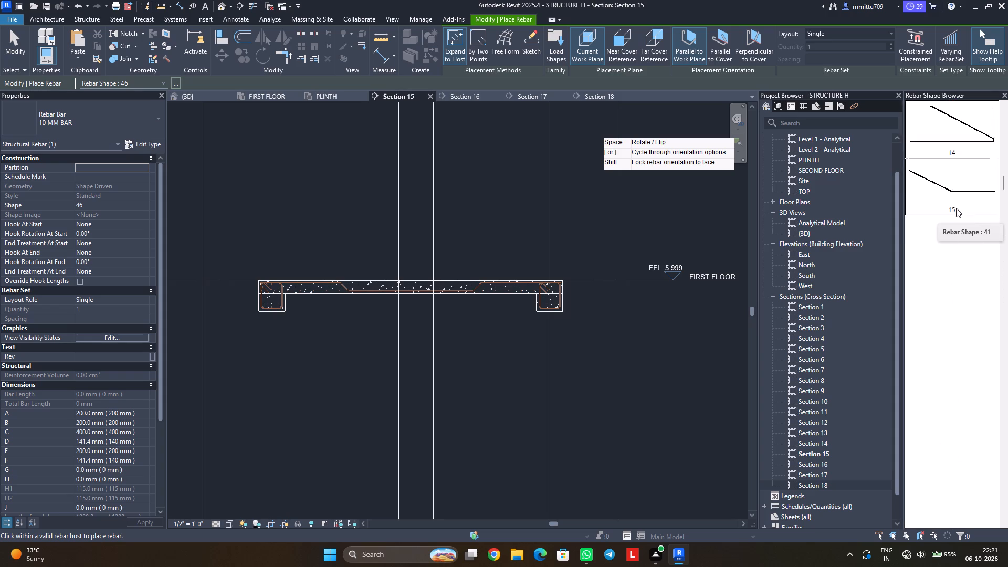
scroll(956, 208, "up", 17)
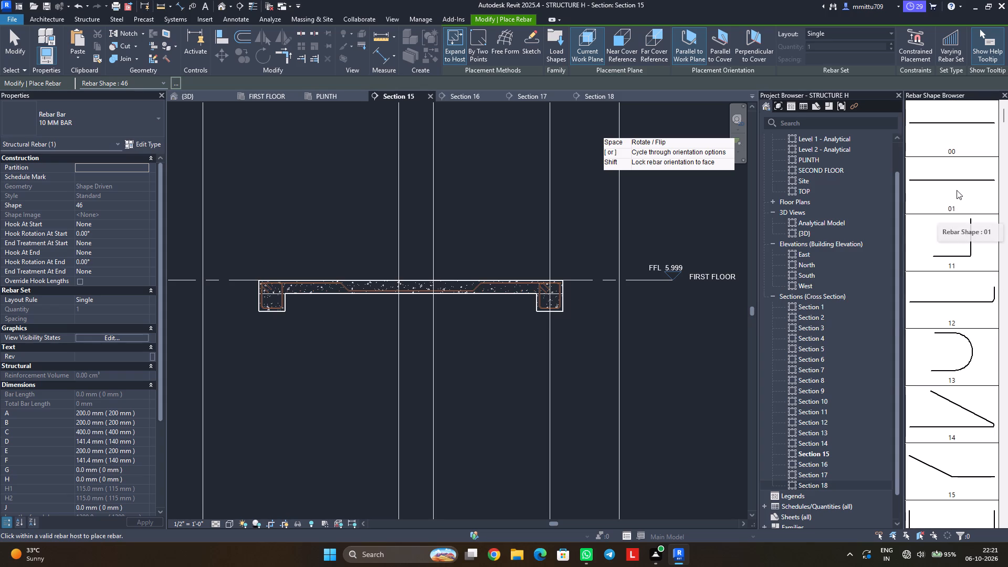
left_click(954, 182)
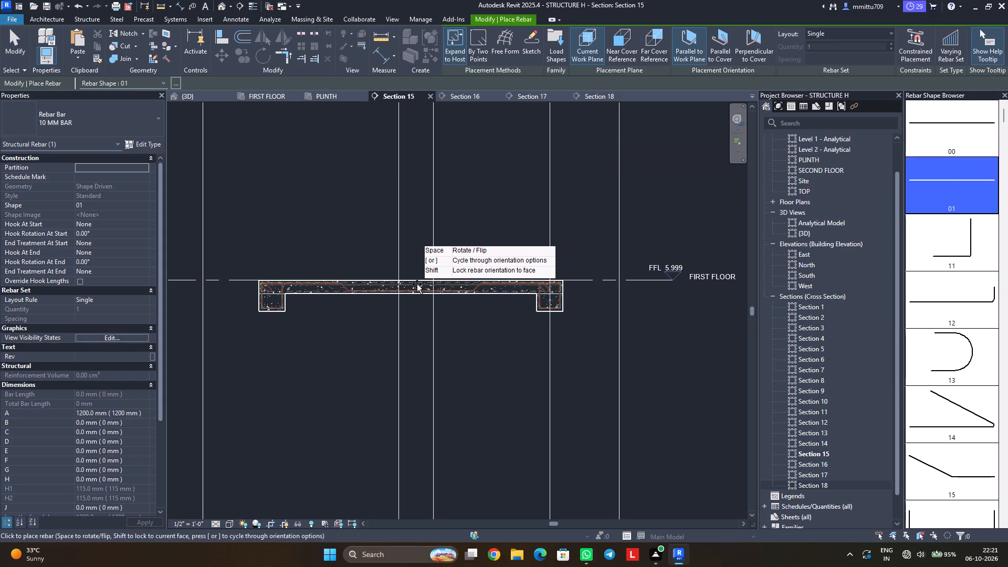
scroll(416, 289, "up", 3)
scroll(416, 289, "down", 1)
scroll(416, 289, "up", 2)
scroll(416, 289, "down", 1)
scroll(416, 289, "up", 2)
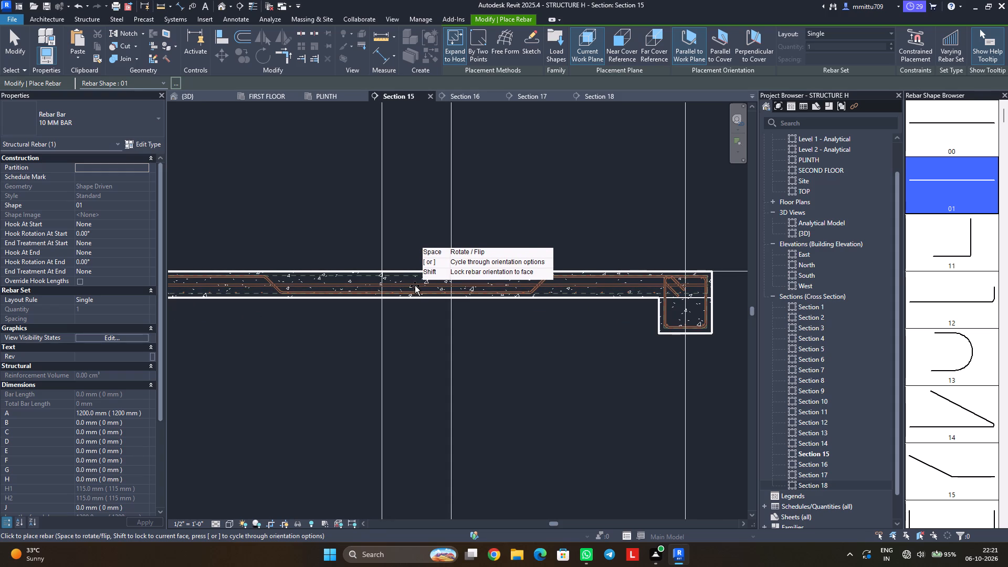
scroll(416, 287, "up", 5)
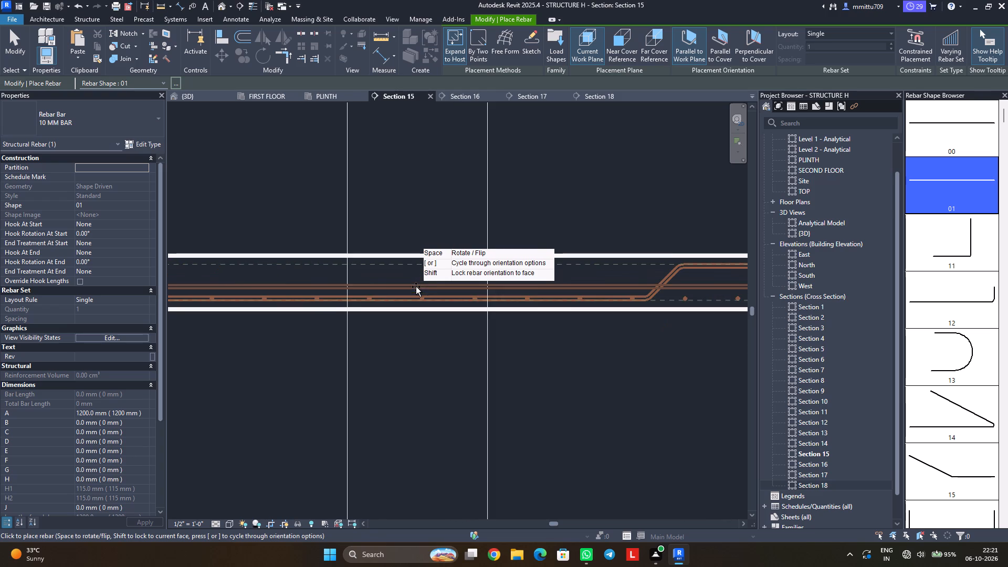
middle_click_drag(417, 287, 398, 290)
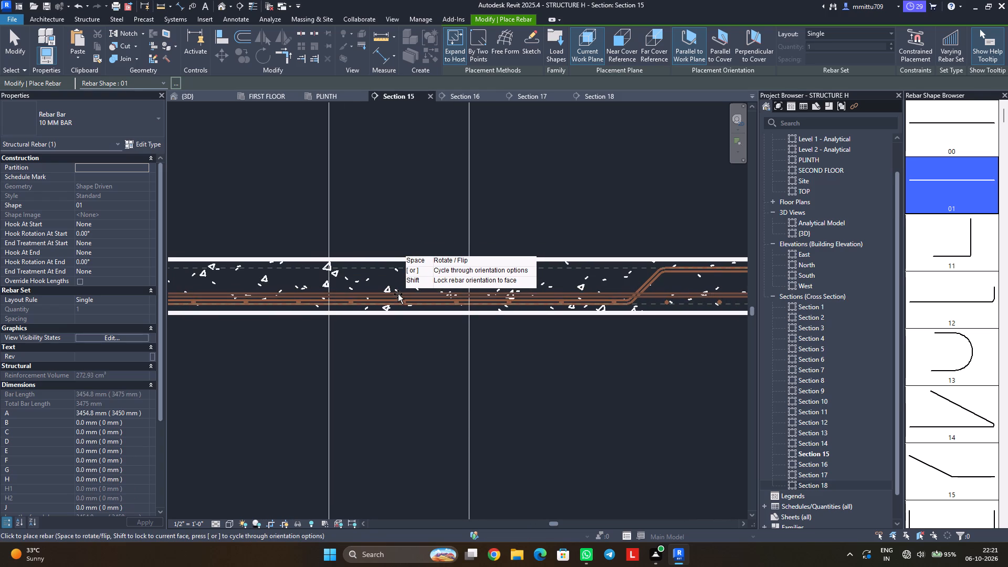
scroll(393, 288, "down", 5)
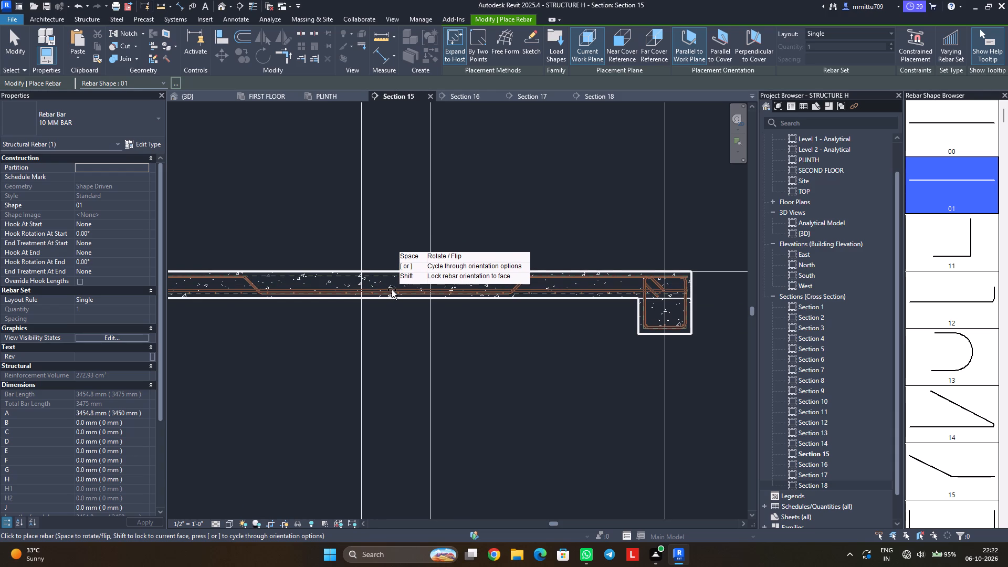
left_click(392, 290)
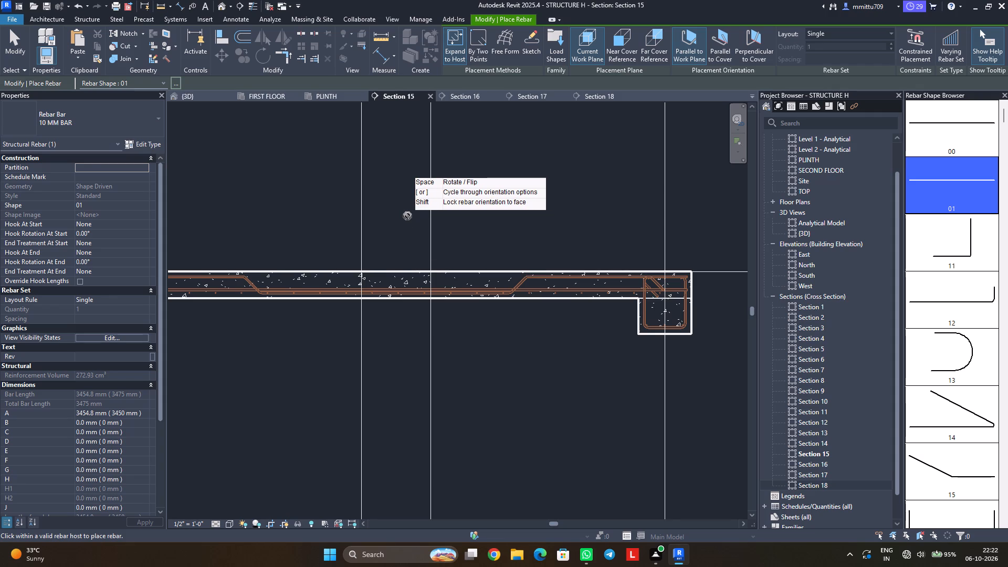
key("Escape")
key("Escape")
Set the new straight slab bar's layout to Maximum Spacing at 8".
left_click(237, 287)
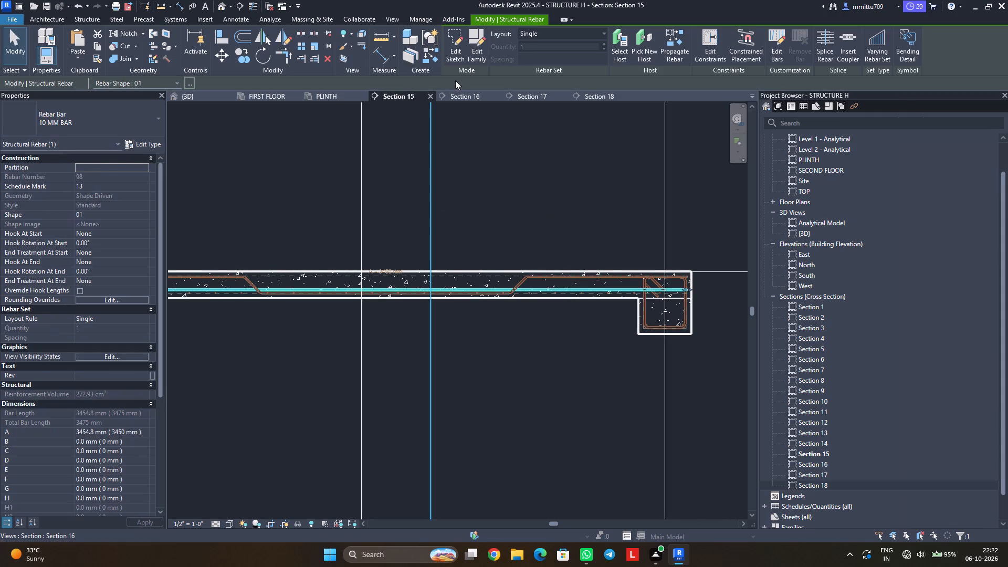
left_click(539, 36)
left_click(546, 70)
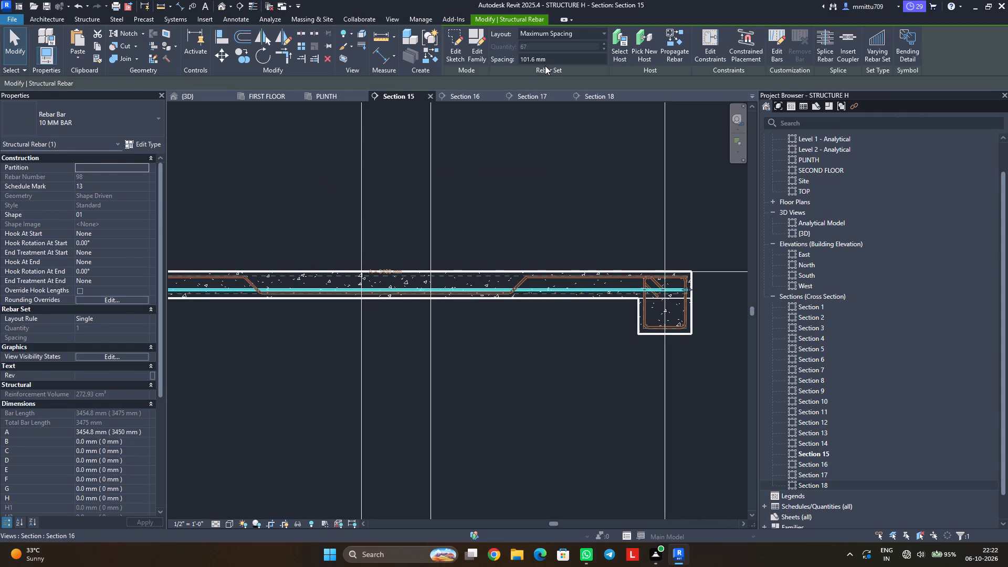
left_click(551, 59)
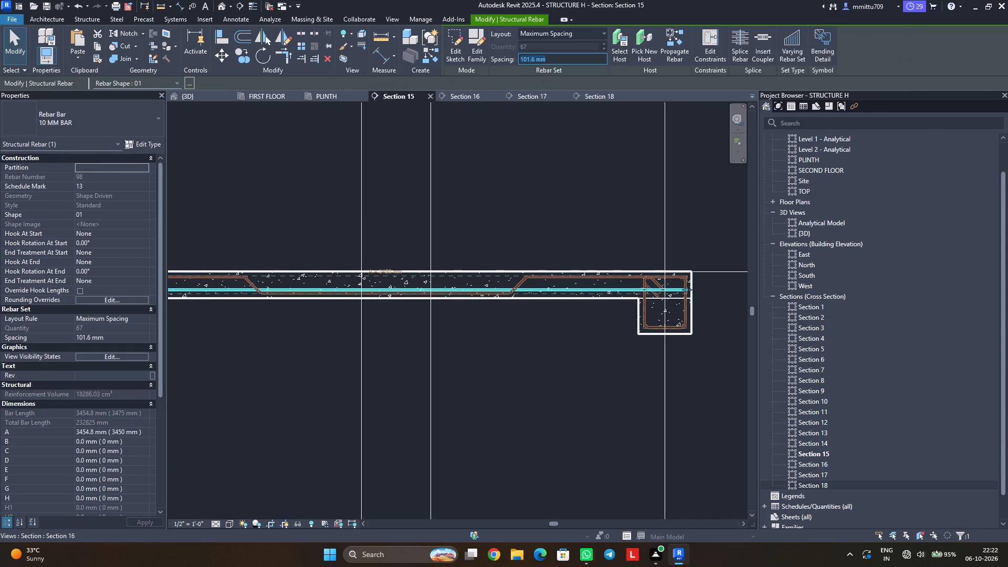
type("8\"")
key("Return")
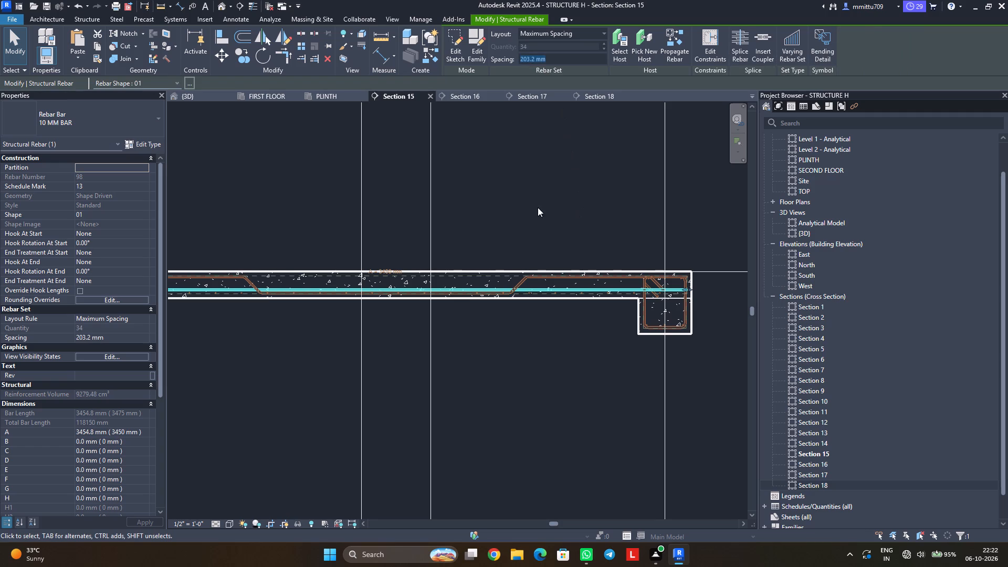
Make the straight bar set show unobscured in the {3D} view.
left_click(127, 354)
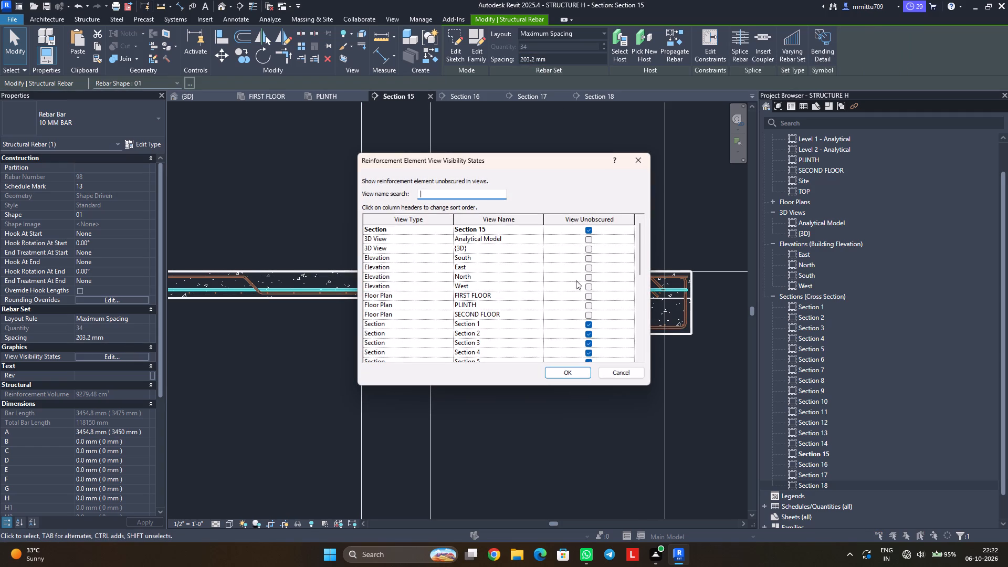
left_click(587, 250)
left_click(572, 368)
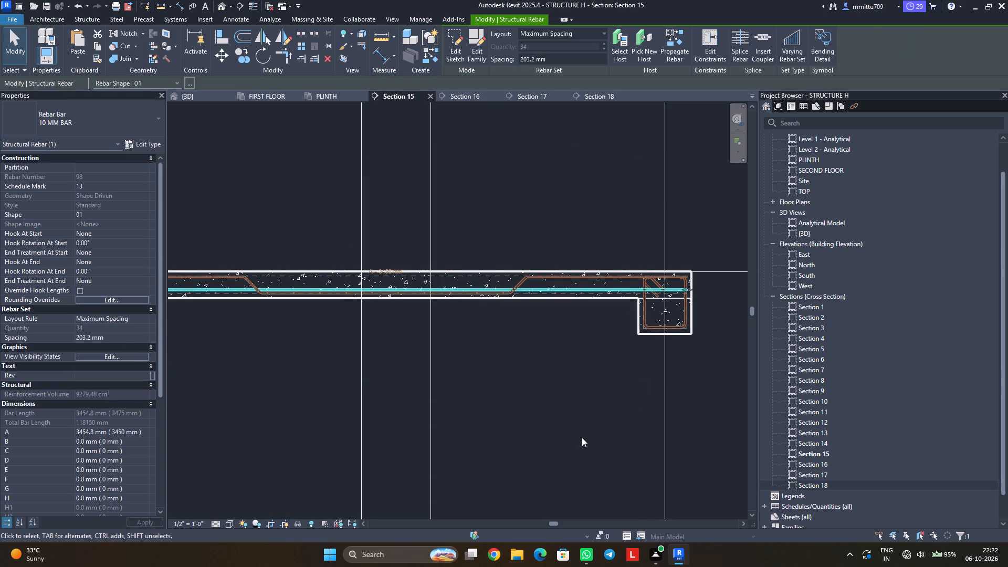
left_click(578, 442)
Inspect the straight and cranked slab bars across the first-floor corner bay in the 3D view.
left_click(201, 92)
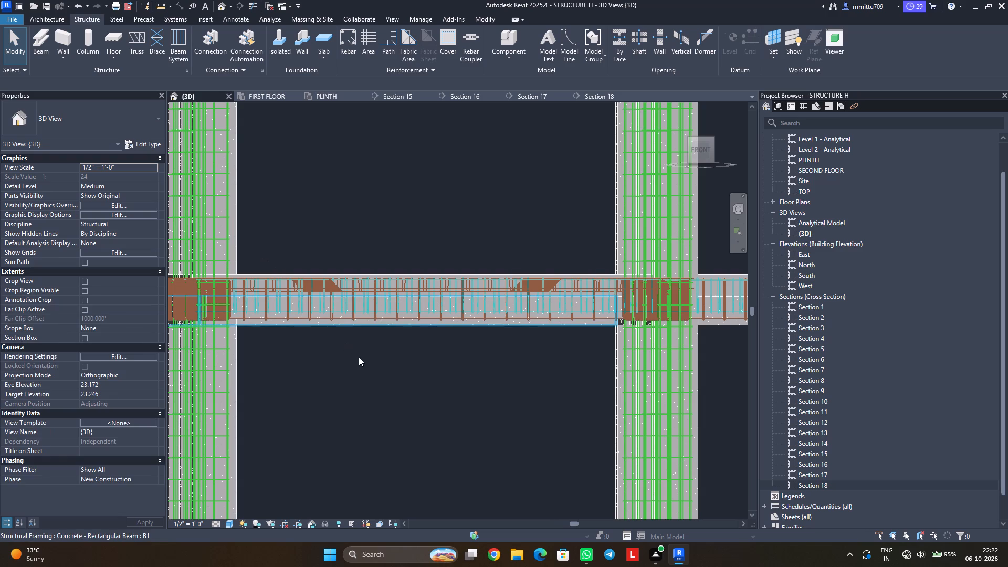
scroll(359, 357, "down", 1)
scroll(359, 357, "up", 1)
scroll(363, 361, "down", 3)
scroll(371, 364, "up", 1)
middle_click_drag(379, 358, 370, 424)
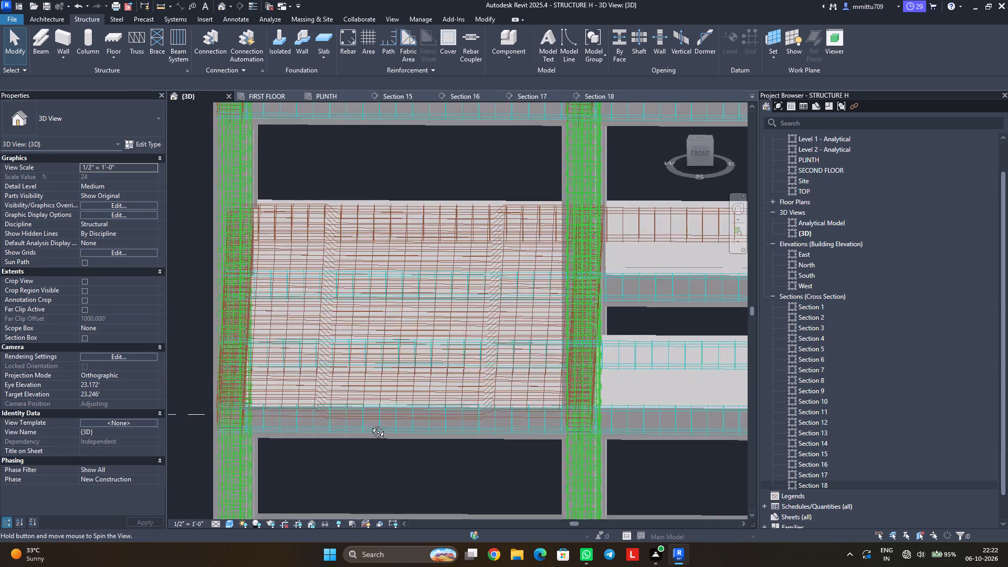
middle_click_drag(370, 424, 450, 429)
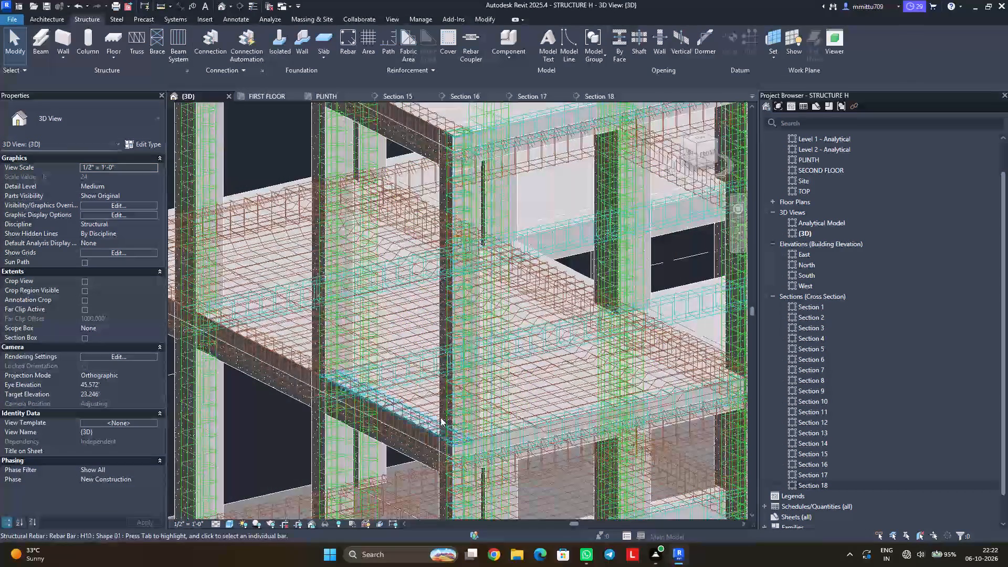
scroll(381, 392, "up", 6)
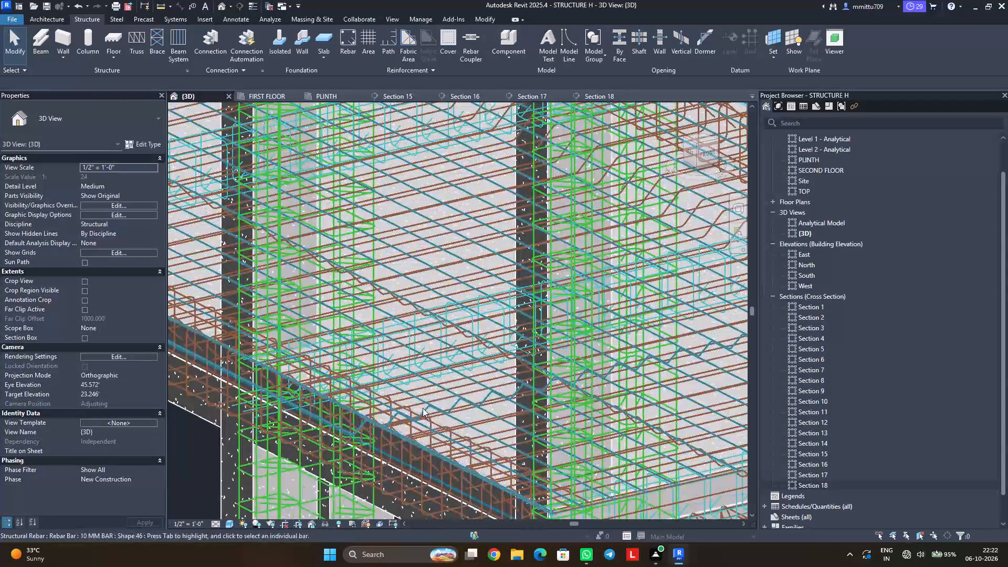
middle_click_drag(417, 398, 328, 399, "shift")
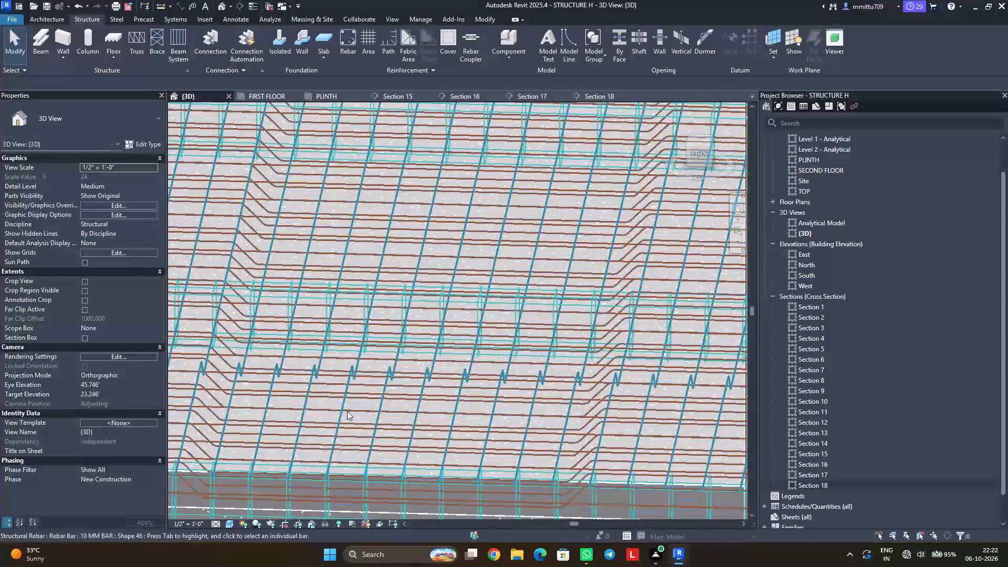
scroll(352, 420, "down", 10)
middle_click_drag(341, 427, 341, 424)
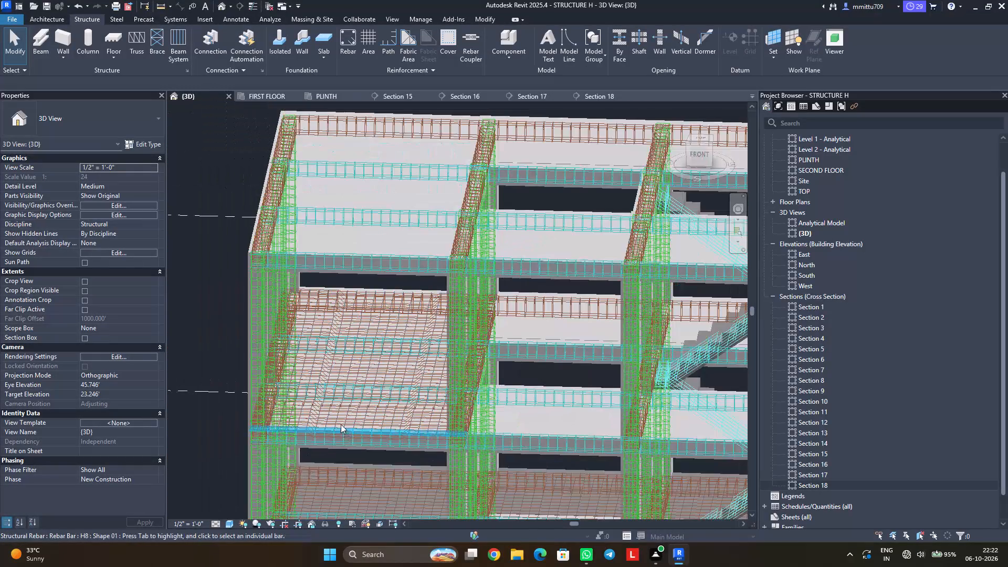
middle_click_drag(341, 424, 417, 411)
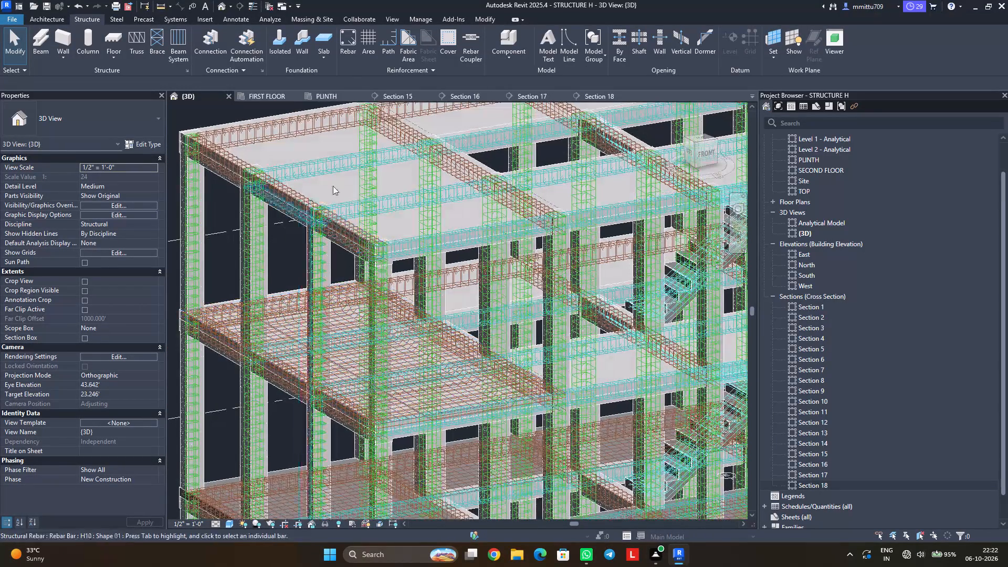
In Section 18, begin a sketched 10 mm bar hosted by the first-floor slab with a 3' segment along the top cover from the slab edge.
left_click(527, 87)
left_click(528, 93)
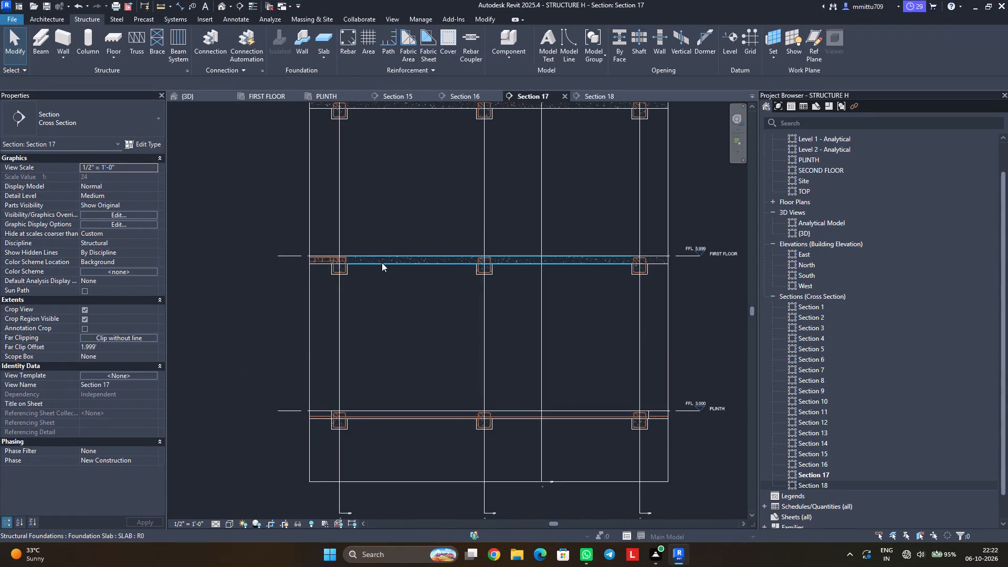
left_click(584, 93)
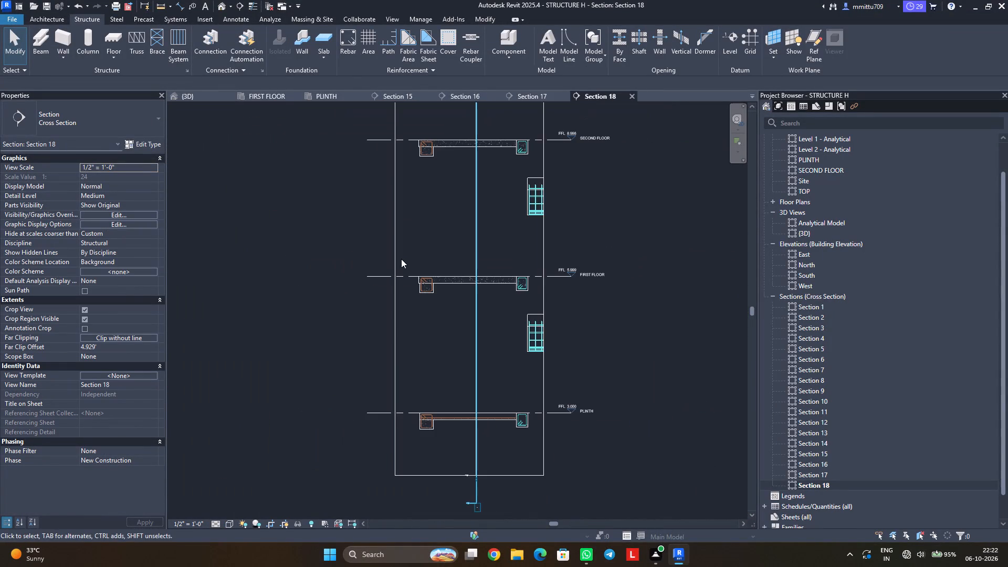
scroll(457, 279, "up", 4)
middle_click_drag(453, 281, 419, 303)
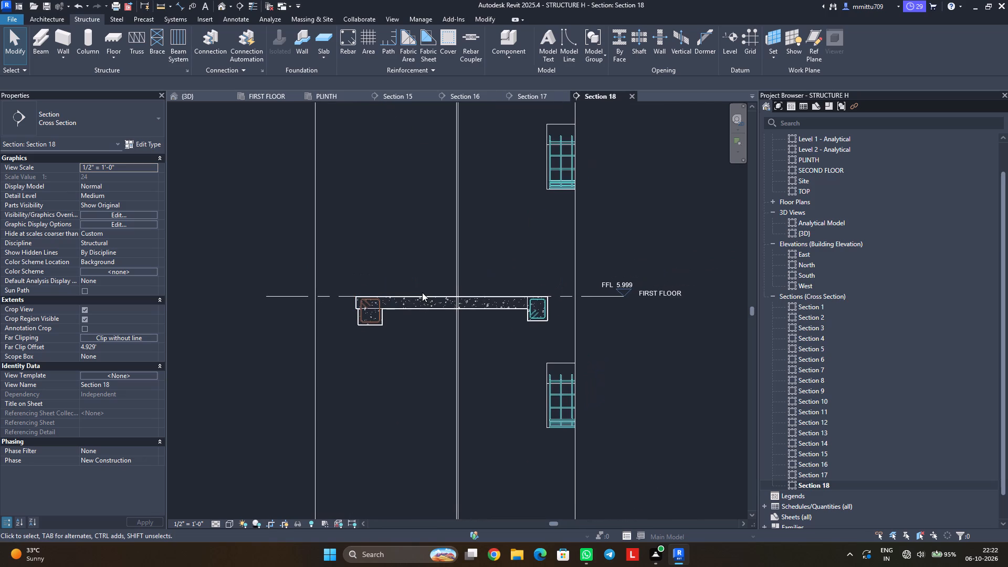
scroll(422, 292, "down", 3)
middle_click_drag(419, 286, 398, 320)
scroll(398, 320, "up", 5)
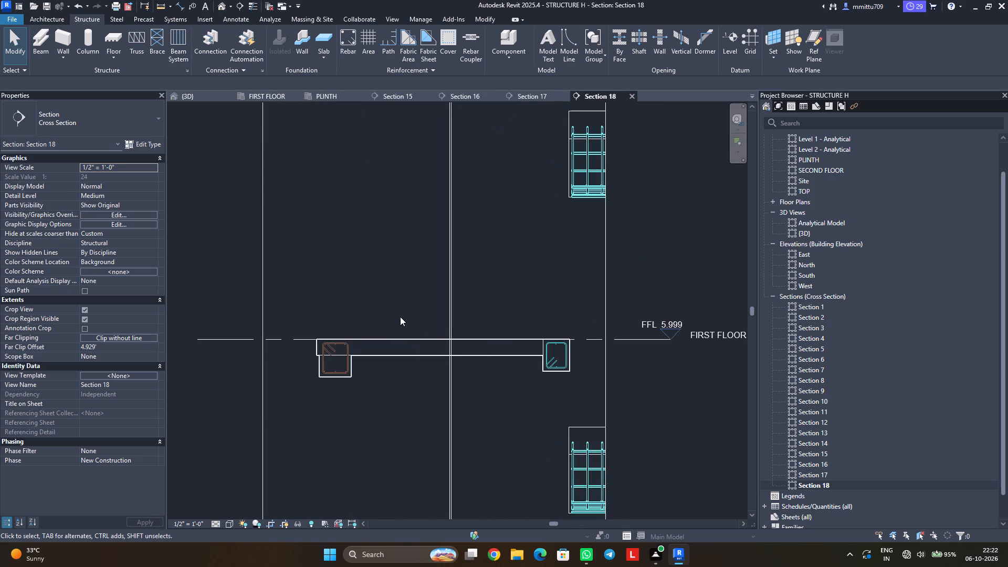
middle_click_drag(400, 303, 393, 331)
scroll(393, 331, "up", 1)
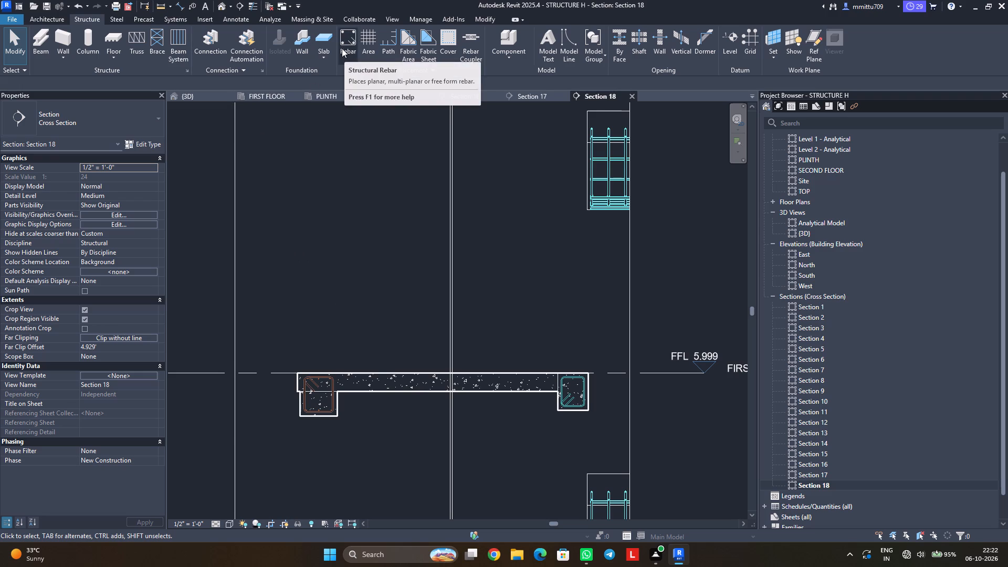
left_click(457, 39)
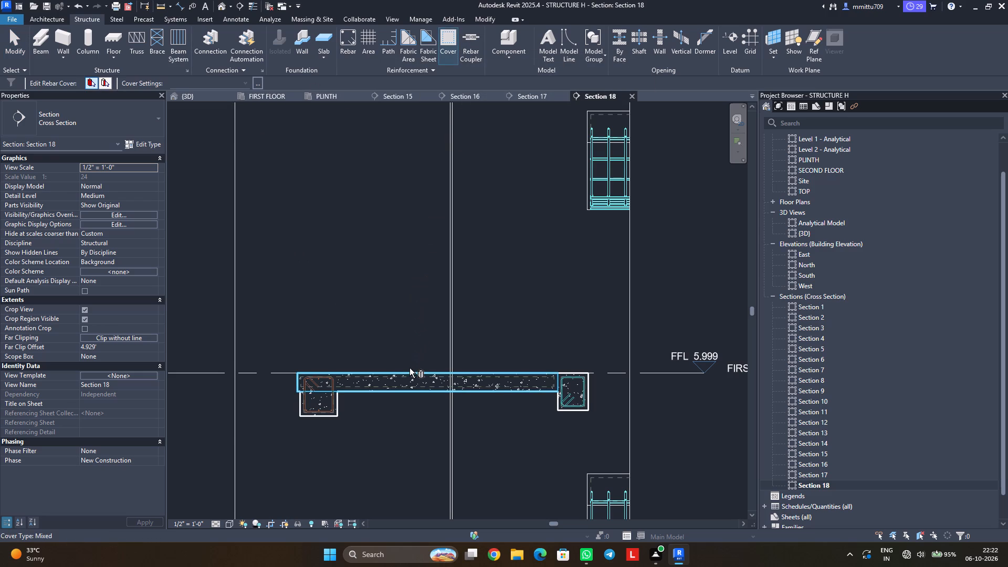
left_click(350, 52)
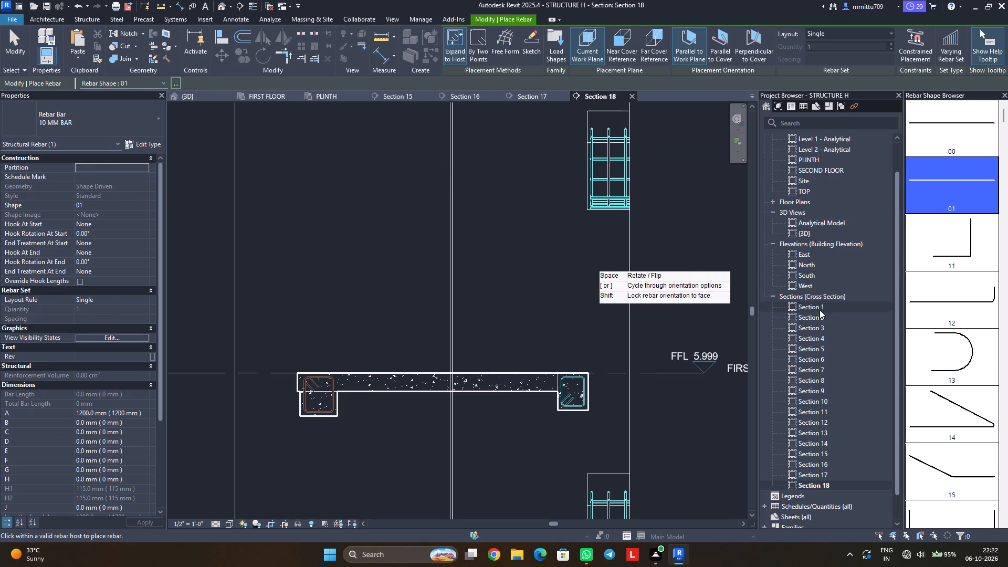
left_click(536, 44)
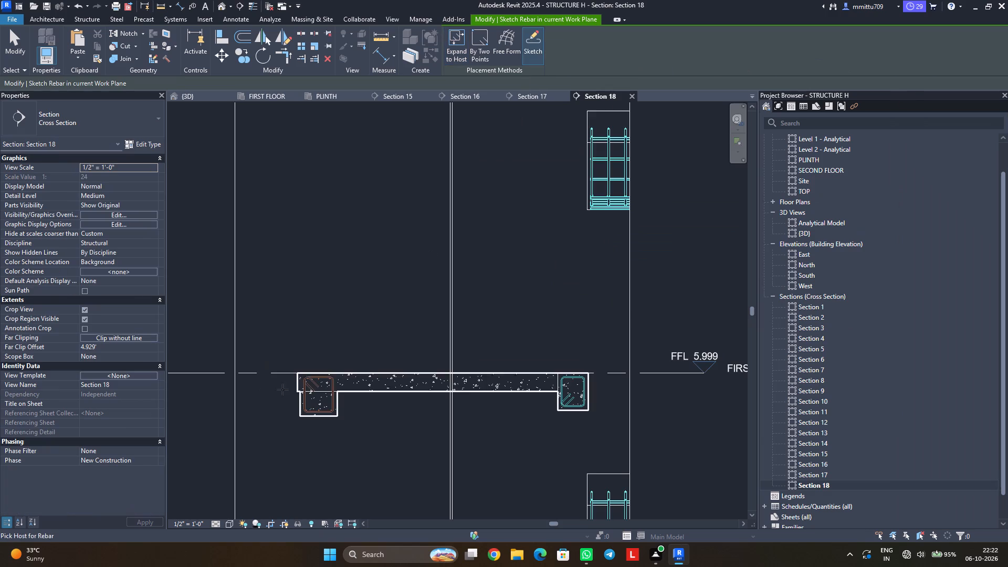
left_click(300, 376)
scroll(301, 382, "up", 3)
scroll(301, 382, "down", 1)
scroll(301, 382, "up", 4)
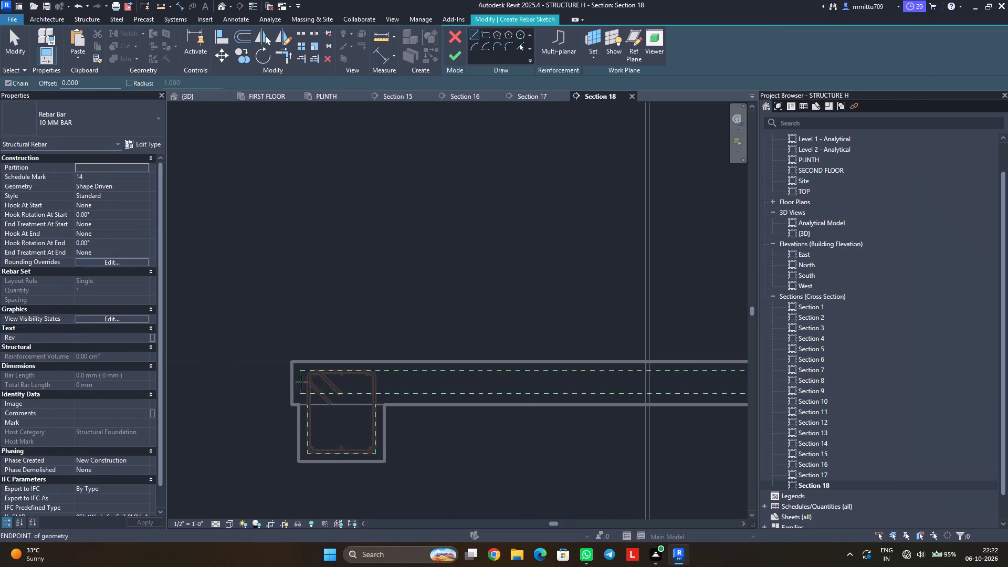
scroll(301, 382, "up", 3)
scroll(301, 382, "down", 1)
scroll(301, 382, "up", 1)
left_click(298, 363)
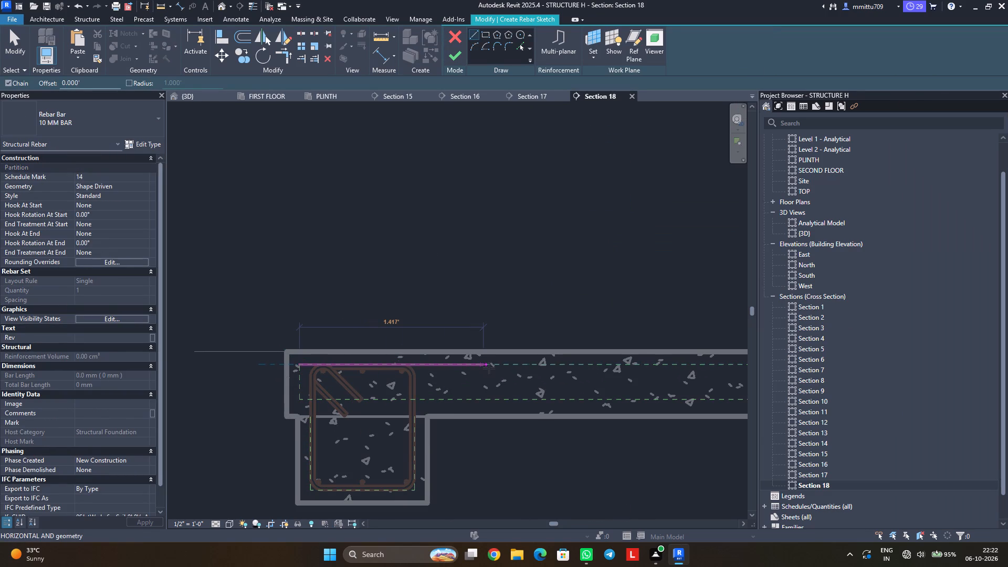
type("3'")
key("Return")
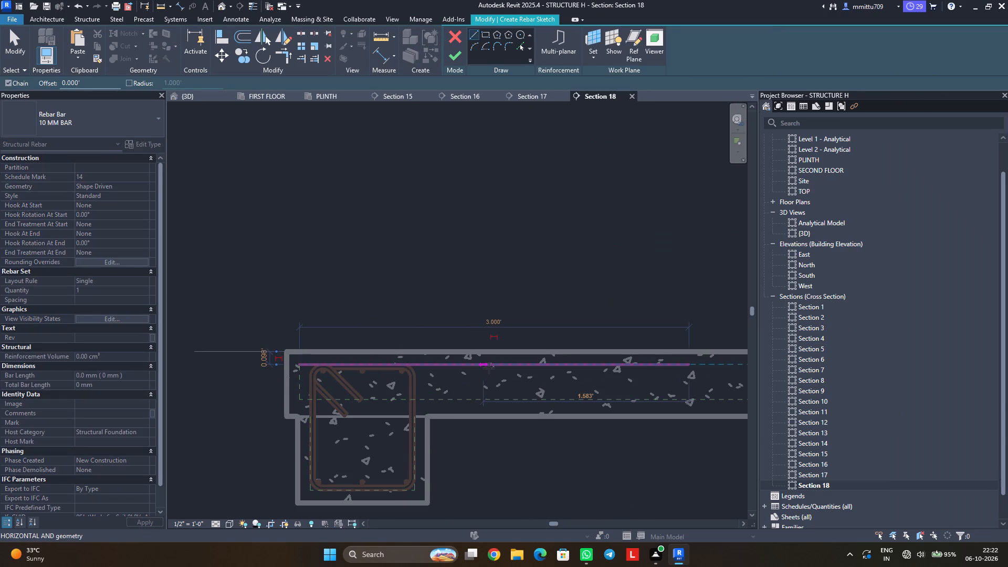
Complete the cranked bar: slope down 45° to the bottom cover, run about 0.9', rise 45°, and follow the top cover to the slab's far end.
middle_click_drag(631, 408, 309, 344)
scroll(467, 361, "down", 4)
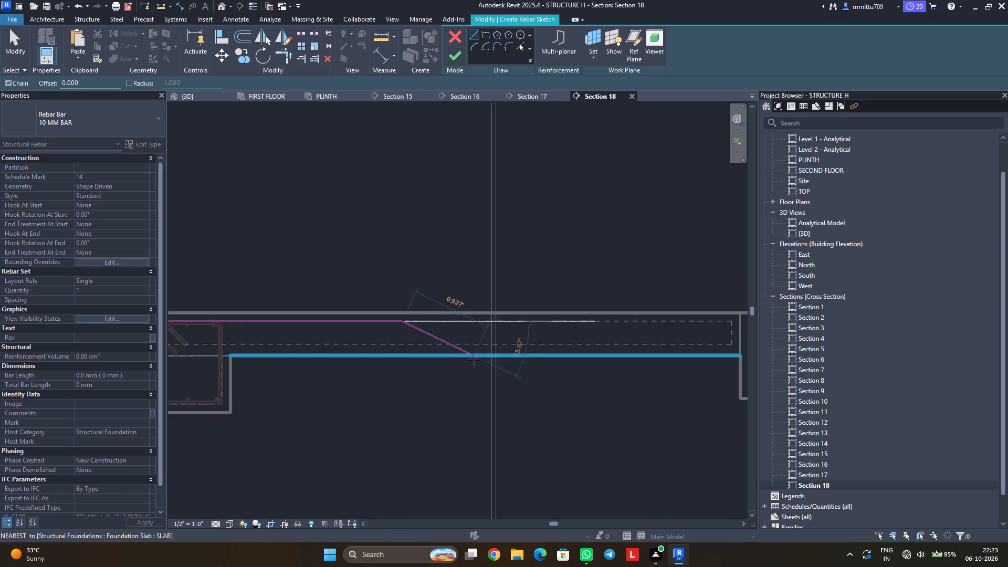
scroll(474, 360, "down", 3)
scroll(474, 360, "up", 1)
scroll(474, 360, "down", 2)
scroll(445, 352, "up", 3)
scroll(445, 352, "down", 1)
scroll(445, 352, "up", 2)
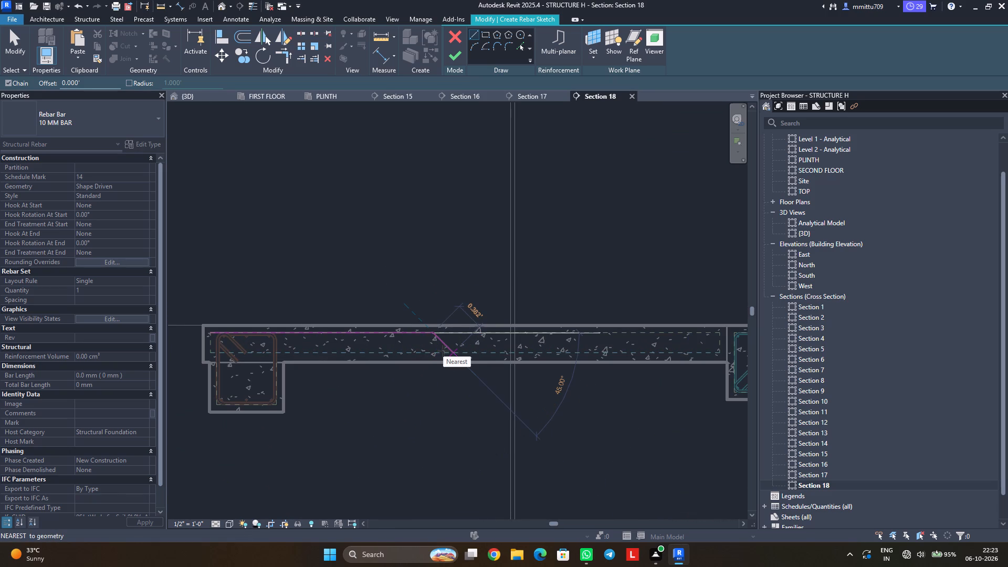
left_click(443, 351)
middle_click_drag(540, 352, 435, 352)
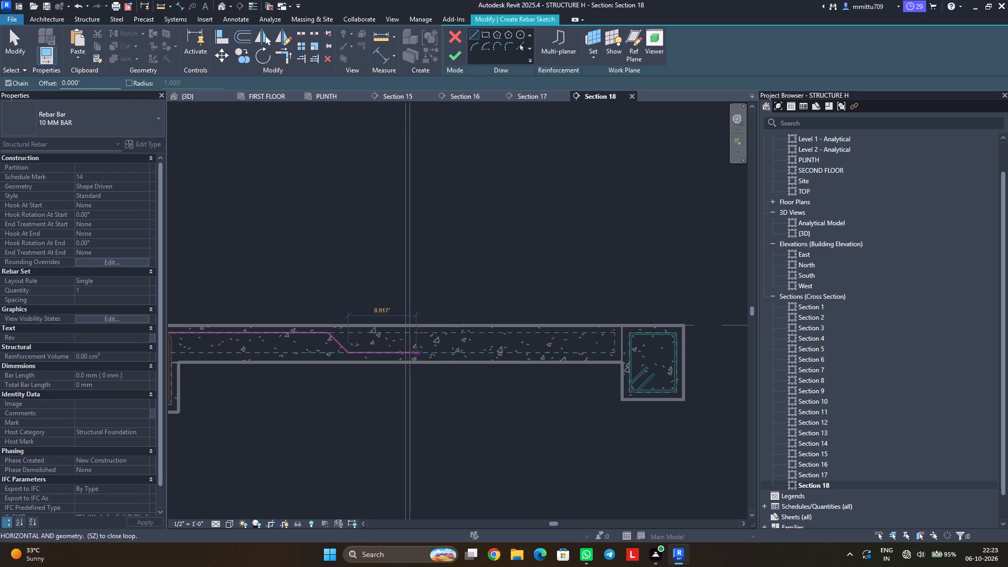
left_click(418, 352)
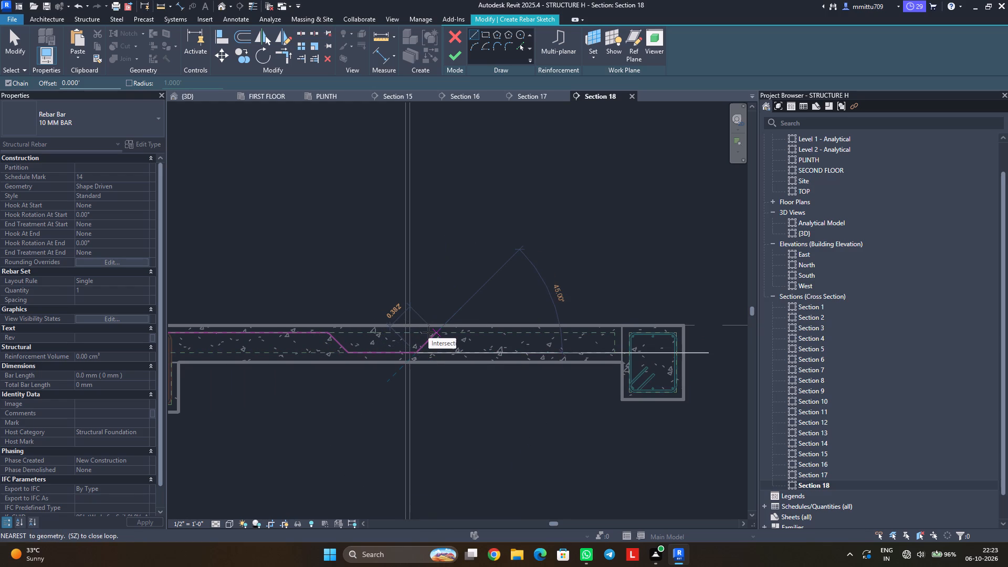
left_click(428, 332)
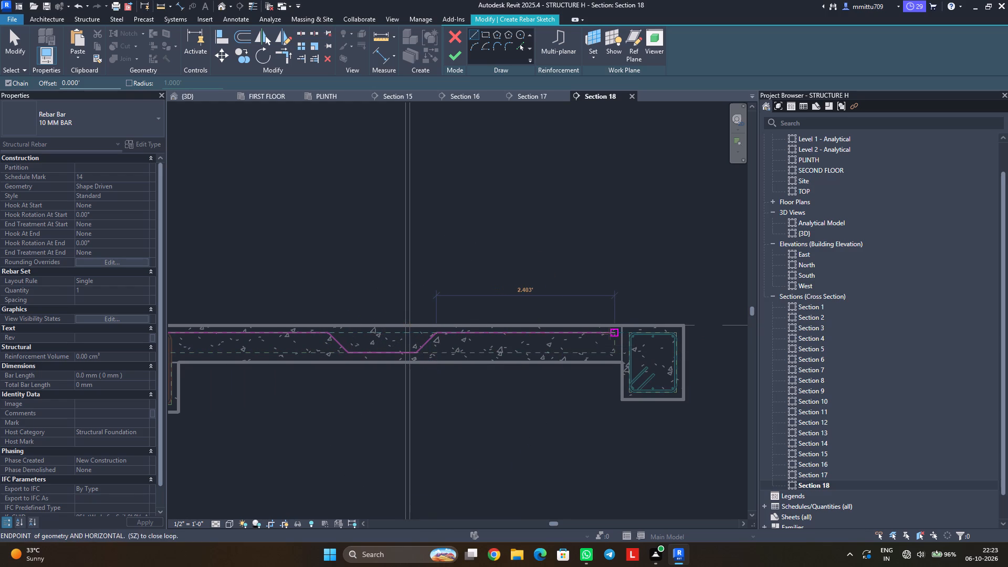
left_click(610, 333)
key("Escape")
key("Escape")
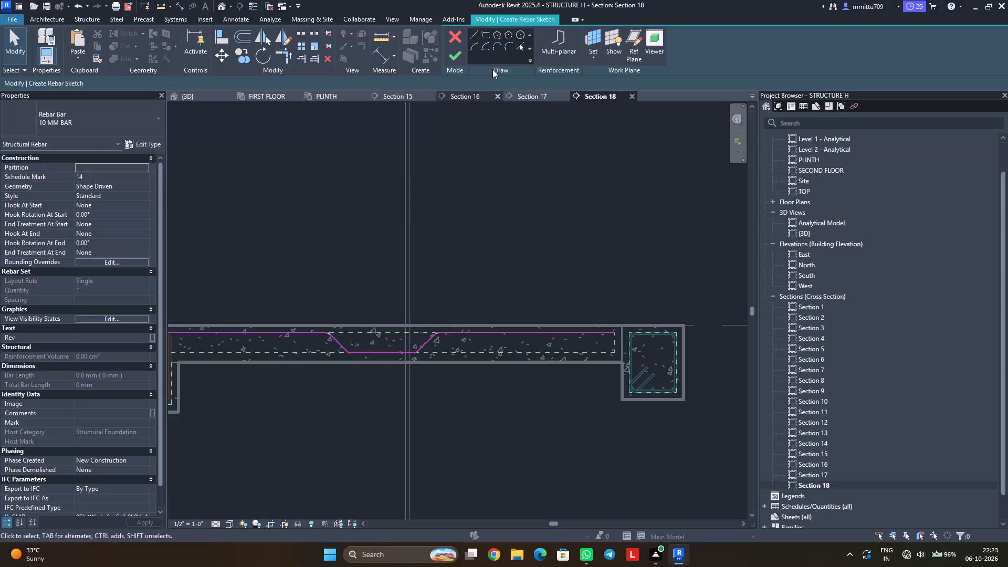
left_click(459, 57)
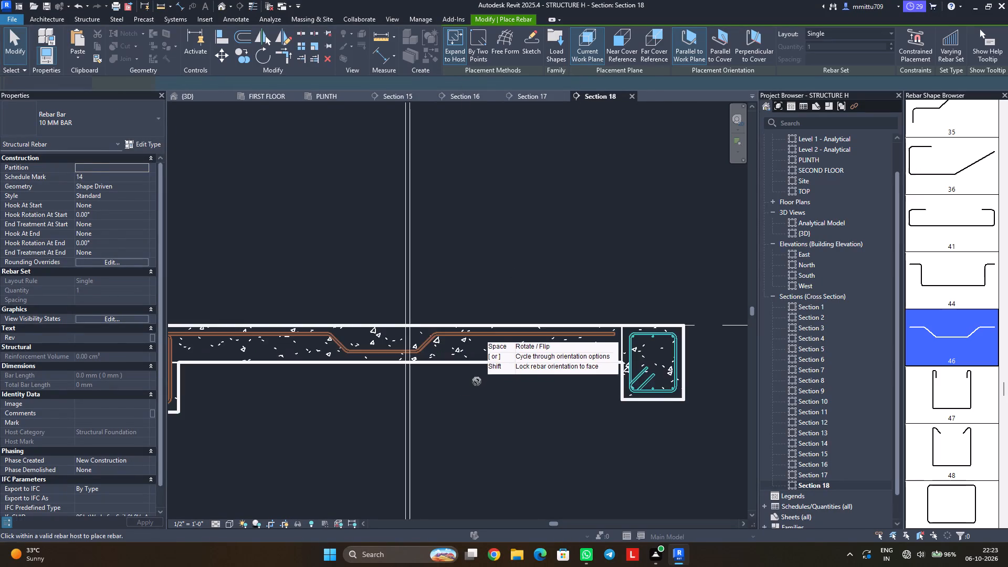
middle_click_drag(456, 392, 574, 360)
key("Escape")
key("Escape")
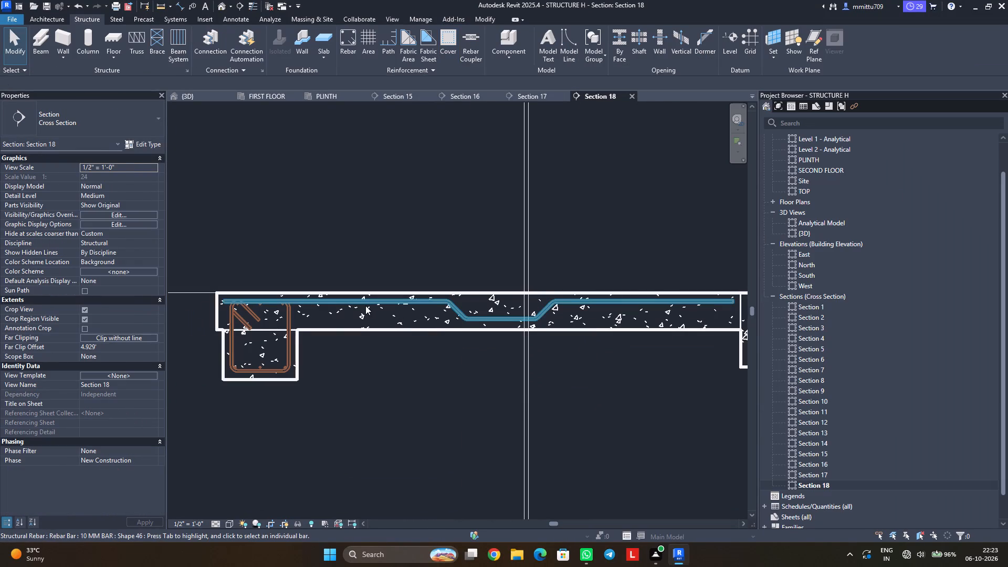
Set the new cranked slab bar's layout to Maximum Spacing at 6".
left_click(364, 301)
left_click(543, 36)
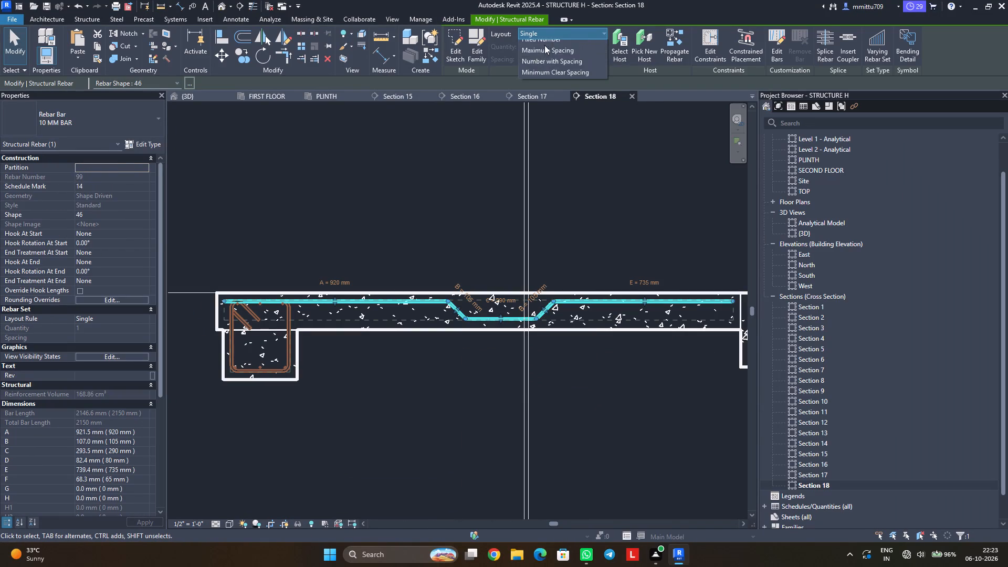
left_click(555, 65)
left_click(554, 59)
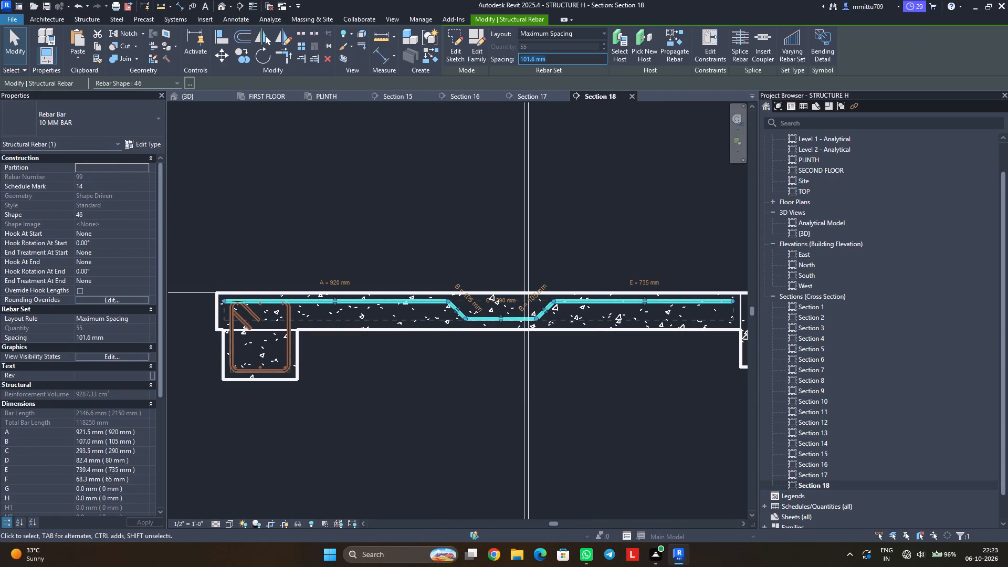
key("6")
key("shift+quotedbl")
key("Return")
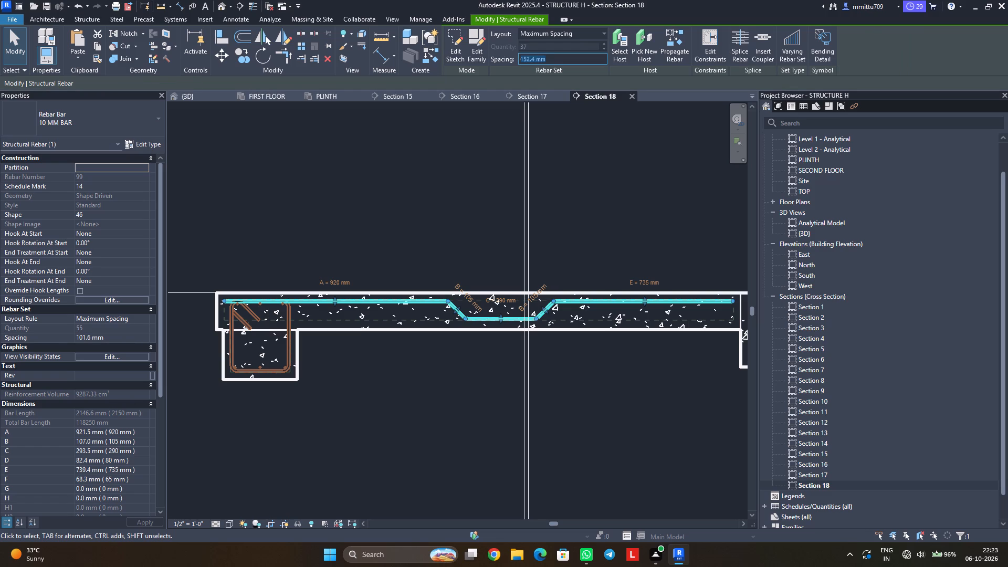
left_click(430, 202)
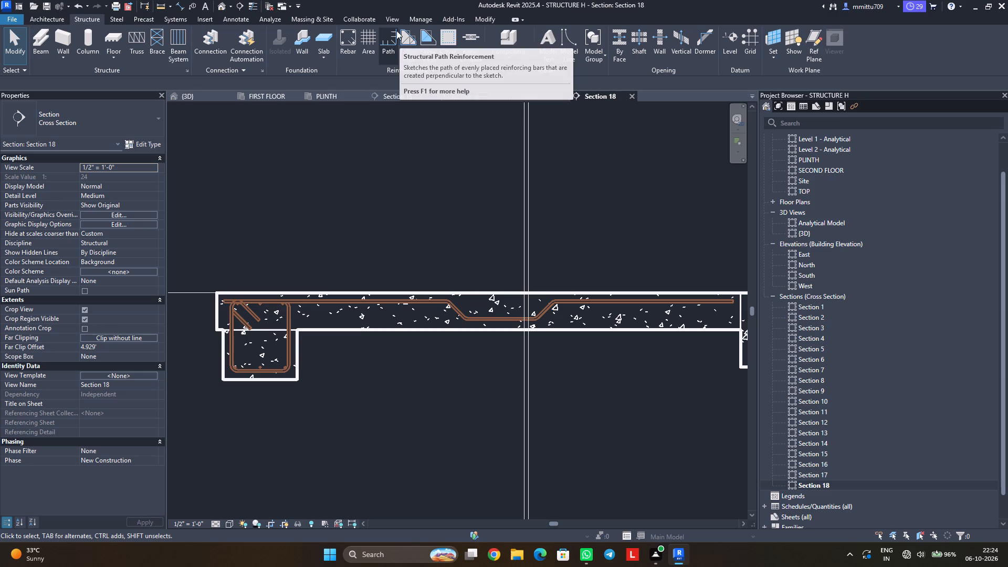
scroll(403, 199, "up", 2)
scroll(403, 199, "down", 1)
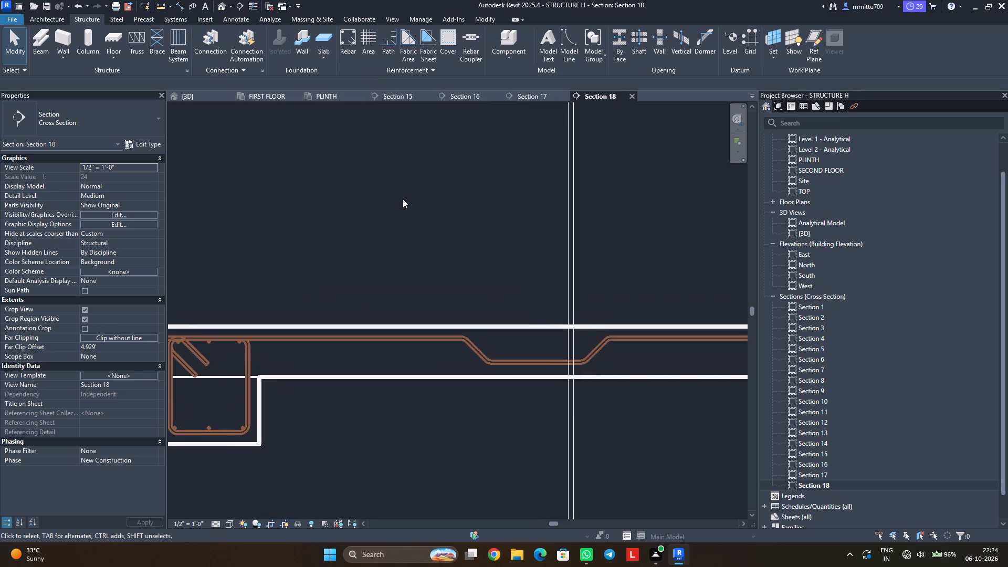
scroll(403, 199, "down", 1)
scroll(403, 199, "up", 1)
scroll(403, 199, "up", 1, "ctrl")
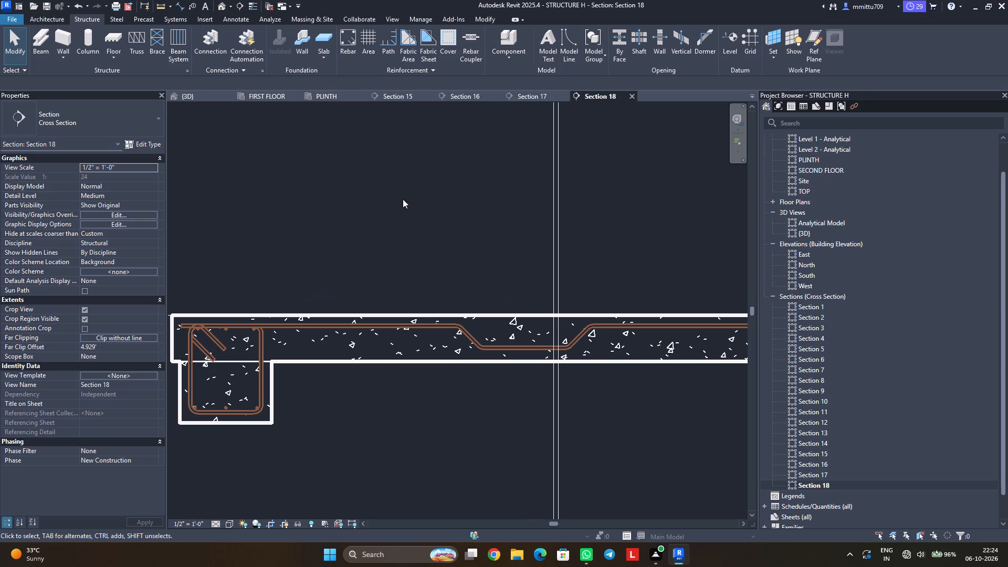
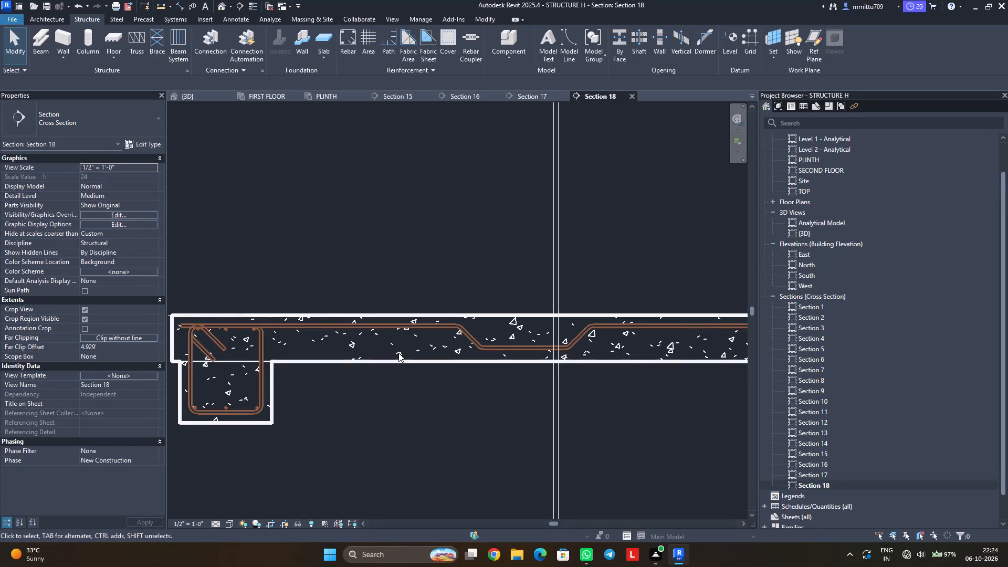
Examine the first-floor slab reinforcement in Section 18 and compare it with the slabs at the other floor levels.
scroll(398, 353, "down", 6, "ctrl")
scroll(398, 353, "down", 2)
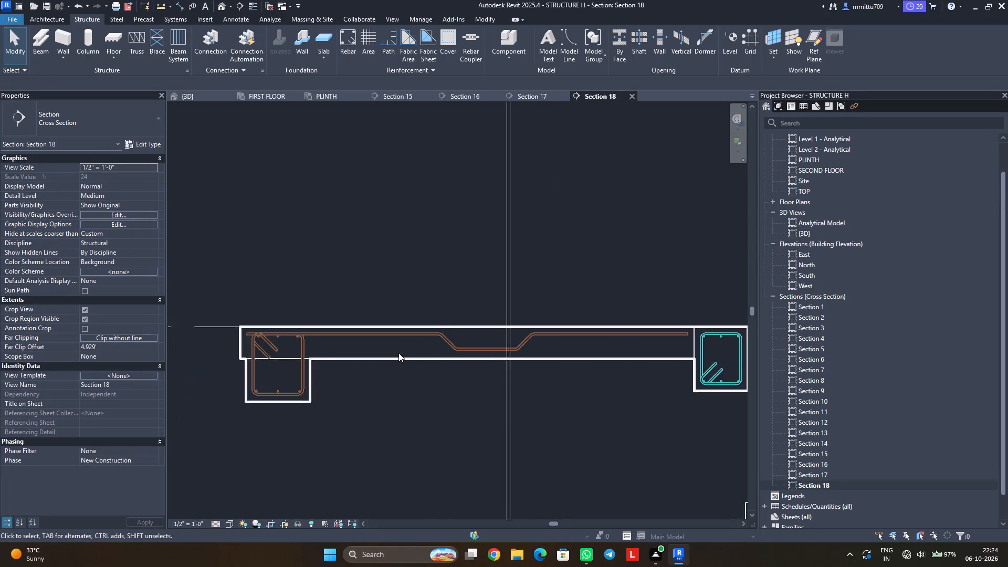
scroll(398, 353, "down", 2)
scroll(398, 353, "up", 1)
scroll(398, 353, "down", 1)
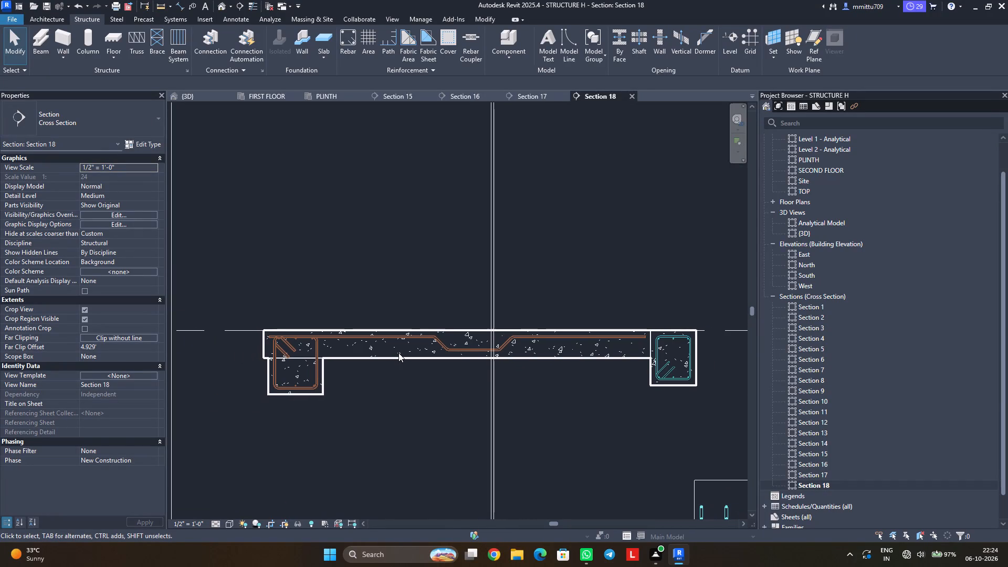
scroll(391, 348, "down", 8)
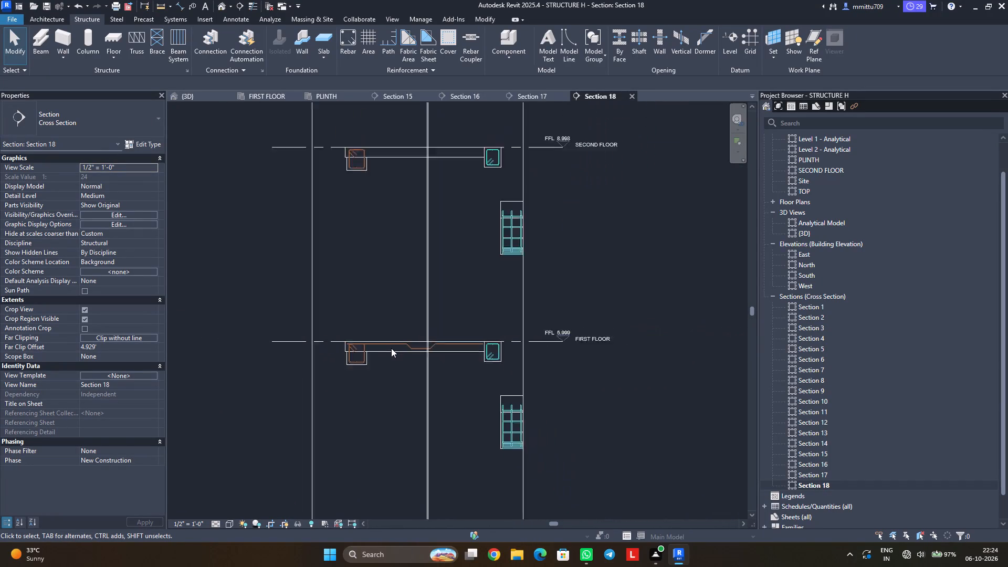
scroll(391, 348, "down", 6)
scroll(391, 348, "up", 16)
scroll(391, 348, "down", 3)
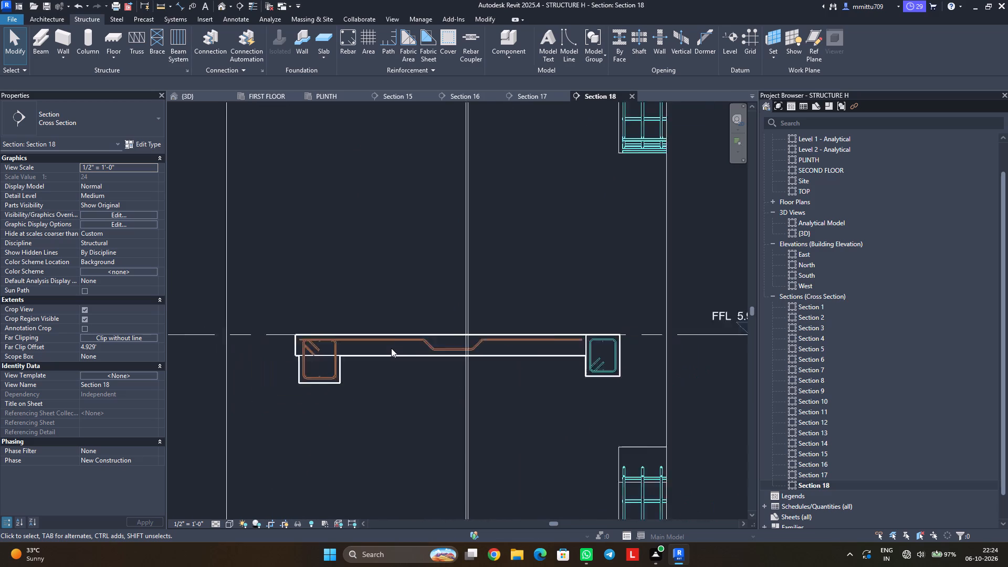
scroll(391, 348, "down", 9)
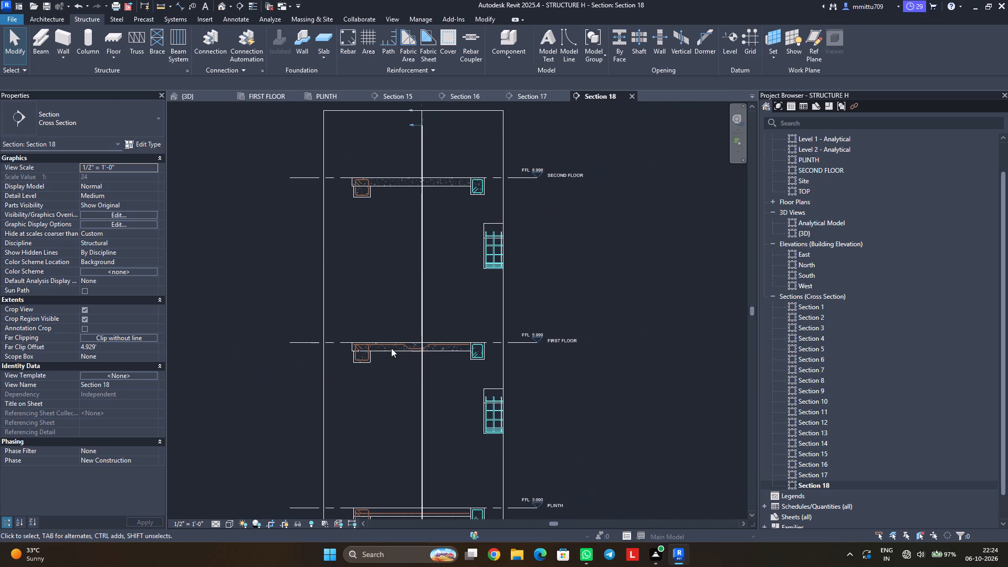
scroll(391, 348, "up", 1)
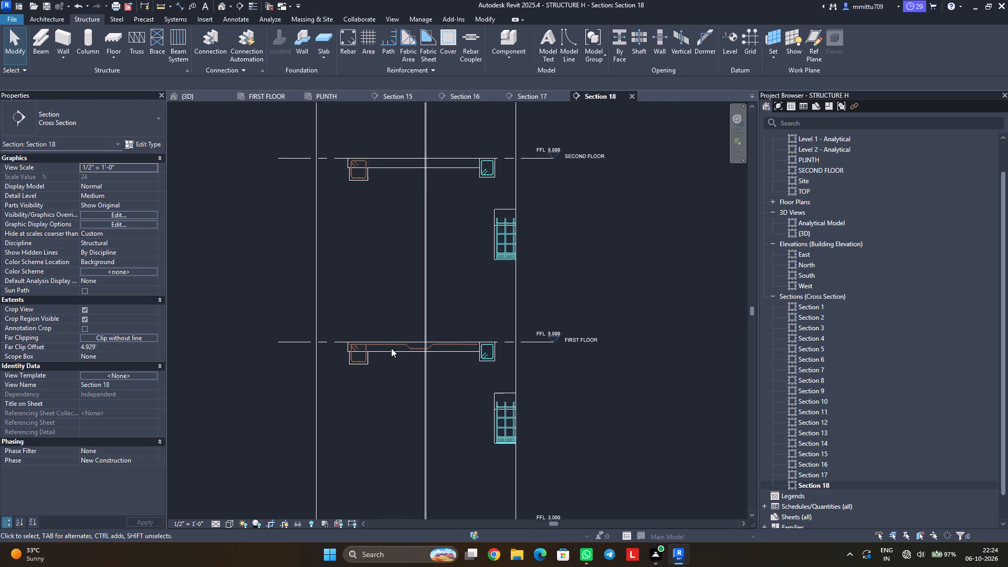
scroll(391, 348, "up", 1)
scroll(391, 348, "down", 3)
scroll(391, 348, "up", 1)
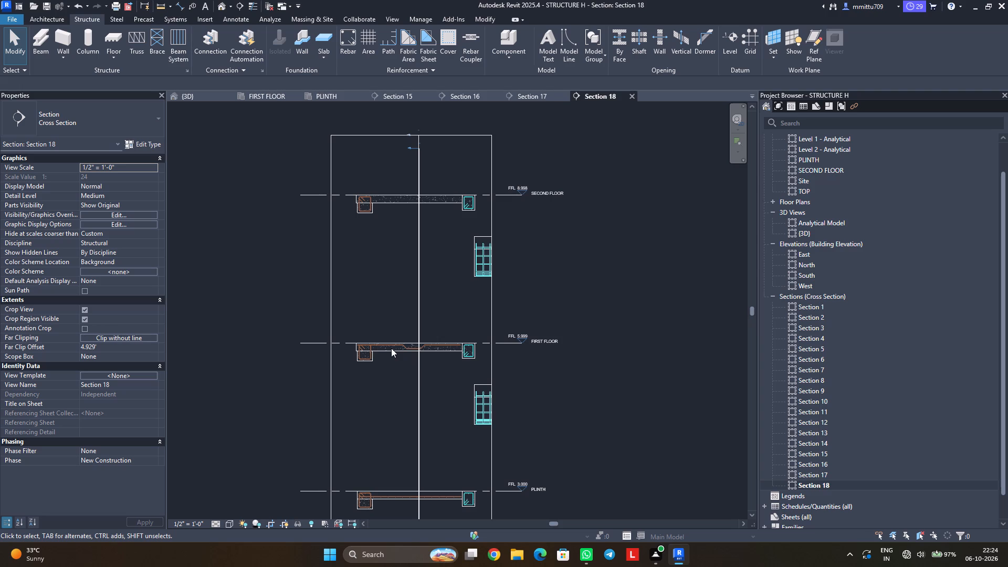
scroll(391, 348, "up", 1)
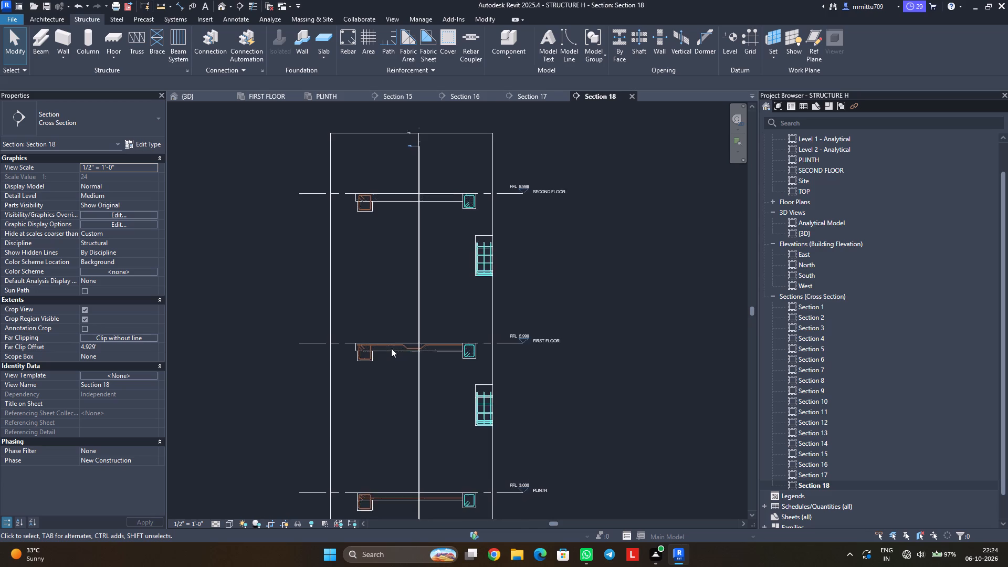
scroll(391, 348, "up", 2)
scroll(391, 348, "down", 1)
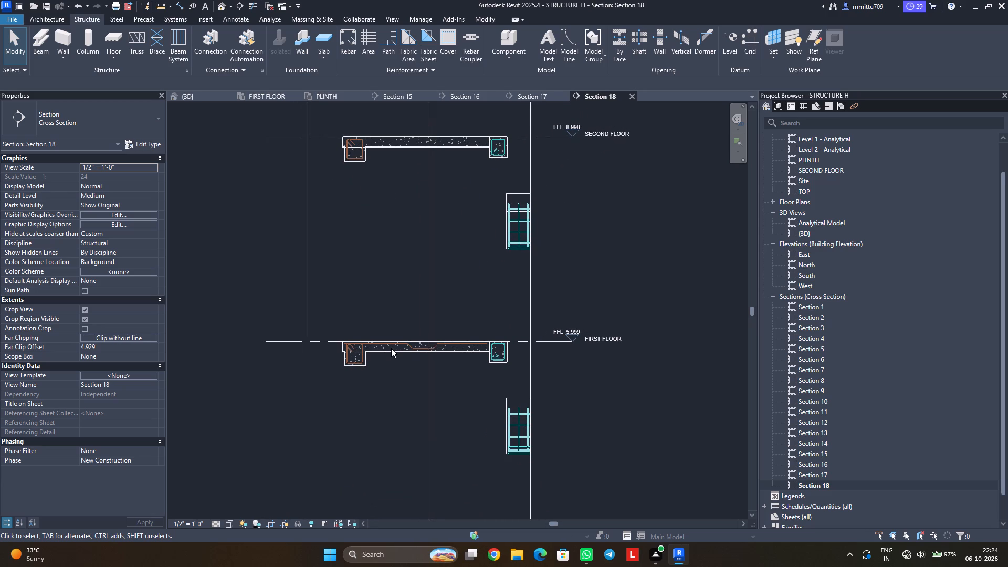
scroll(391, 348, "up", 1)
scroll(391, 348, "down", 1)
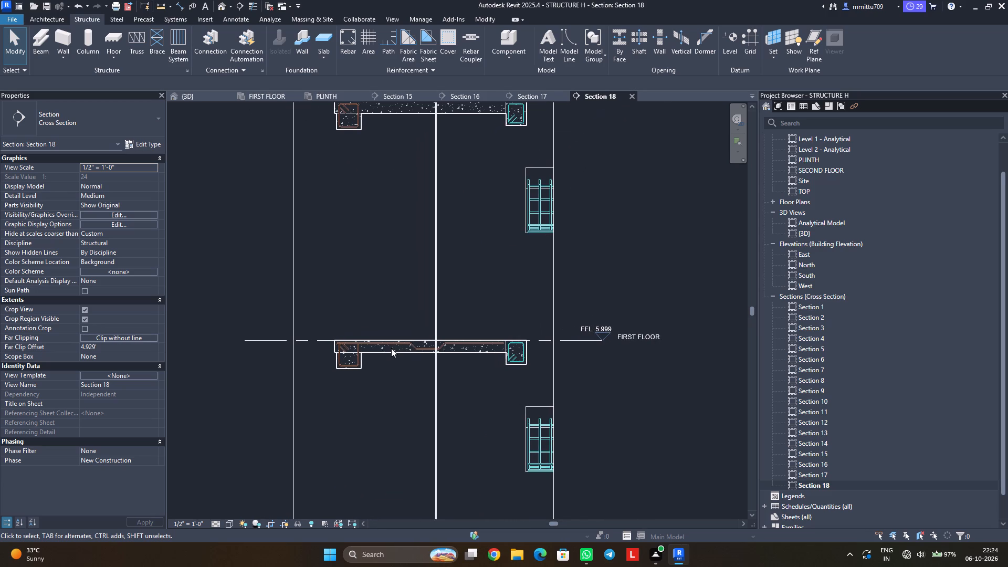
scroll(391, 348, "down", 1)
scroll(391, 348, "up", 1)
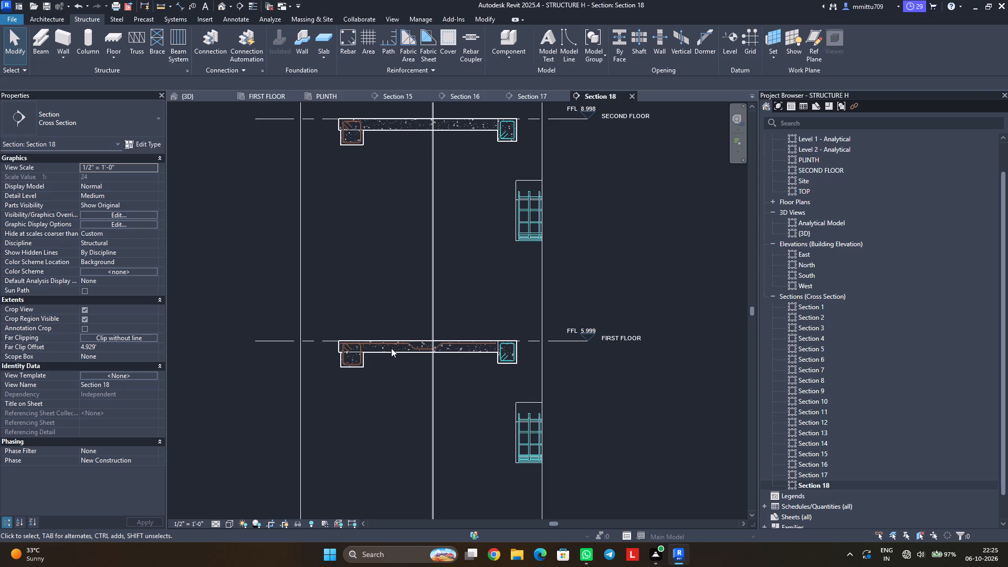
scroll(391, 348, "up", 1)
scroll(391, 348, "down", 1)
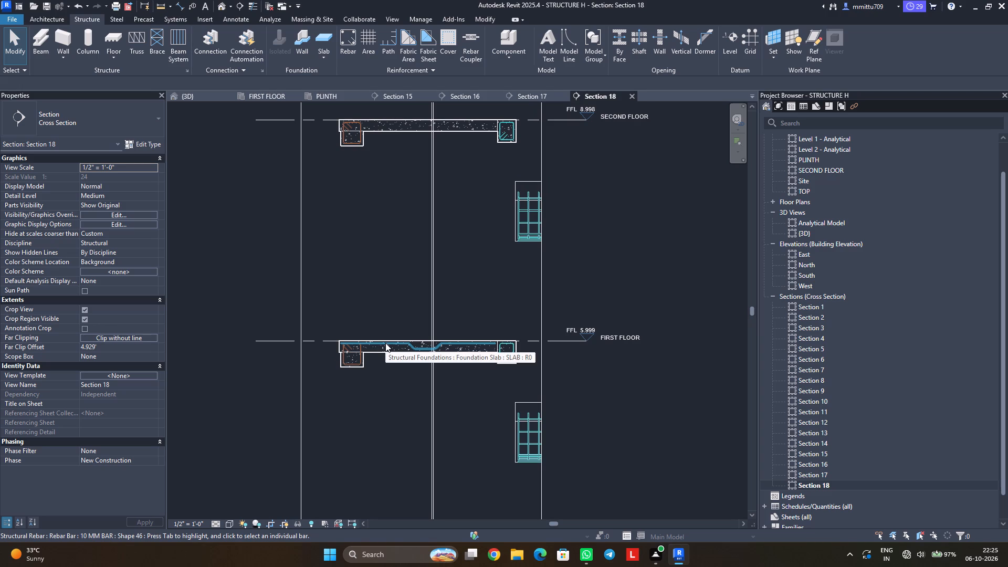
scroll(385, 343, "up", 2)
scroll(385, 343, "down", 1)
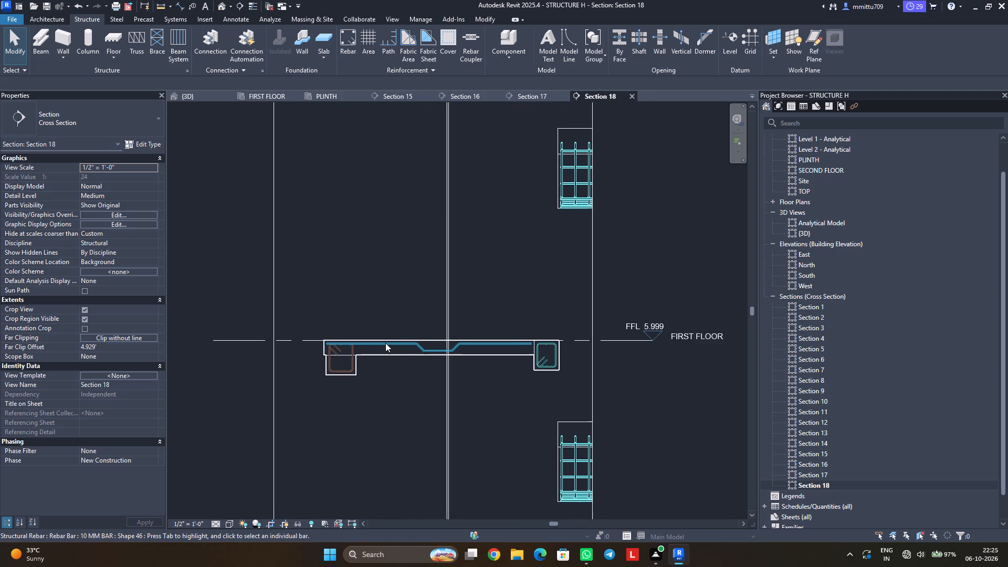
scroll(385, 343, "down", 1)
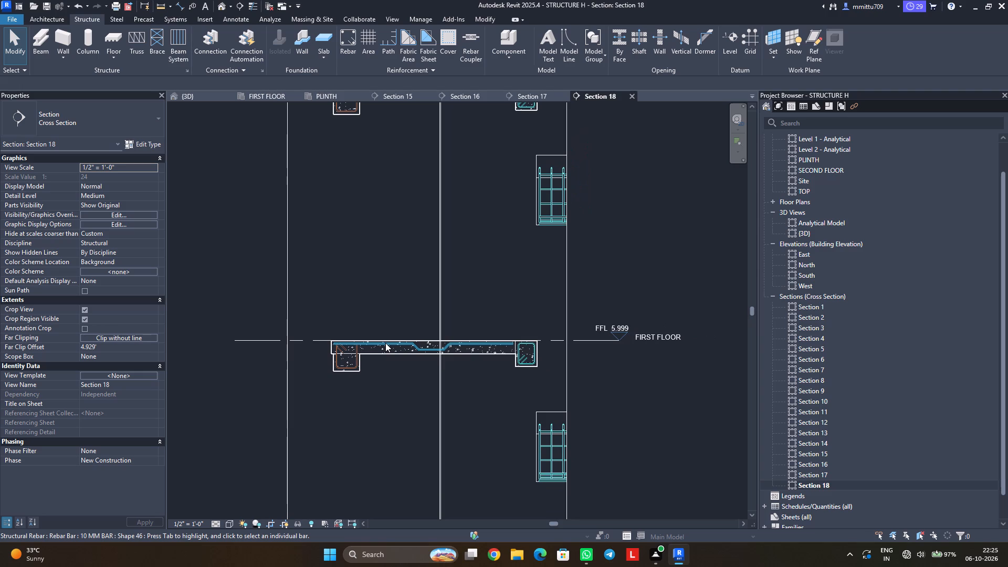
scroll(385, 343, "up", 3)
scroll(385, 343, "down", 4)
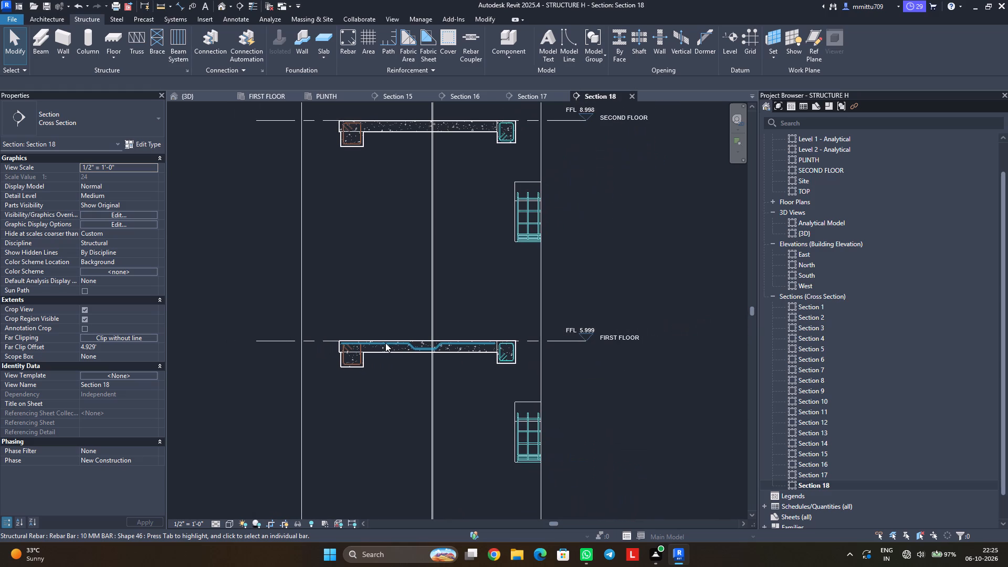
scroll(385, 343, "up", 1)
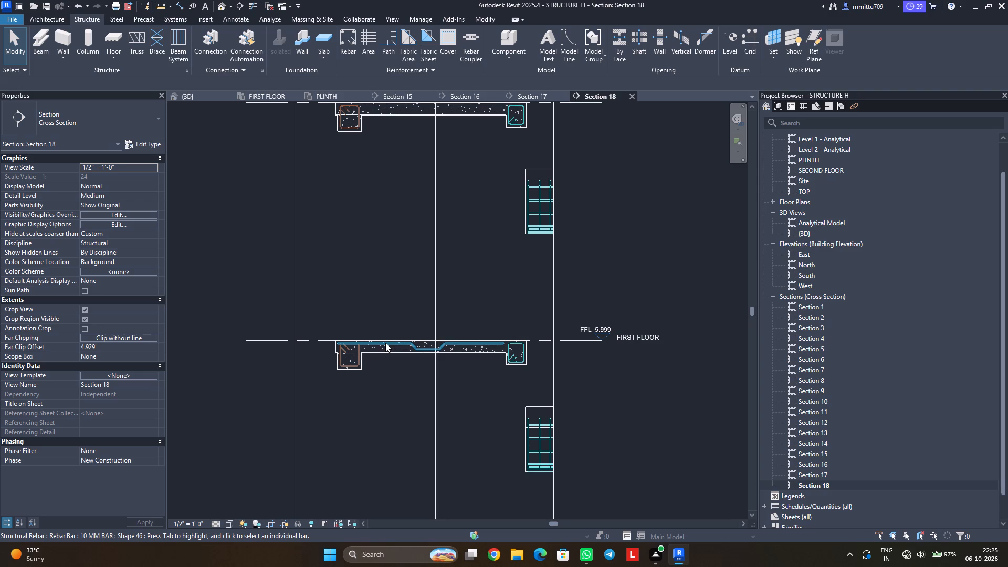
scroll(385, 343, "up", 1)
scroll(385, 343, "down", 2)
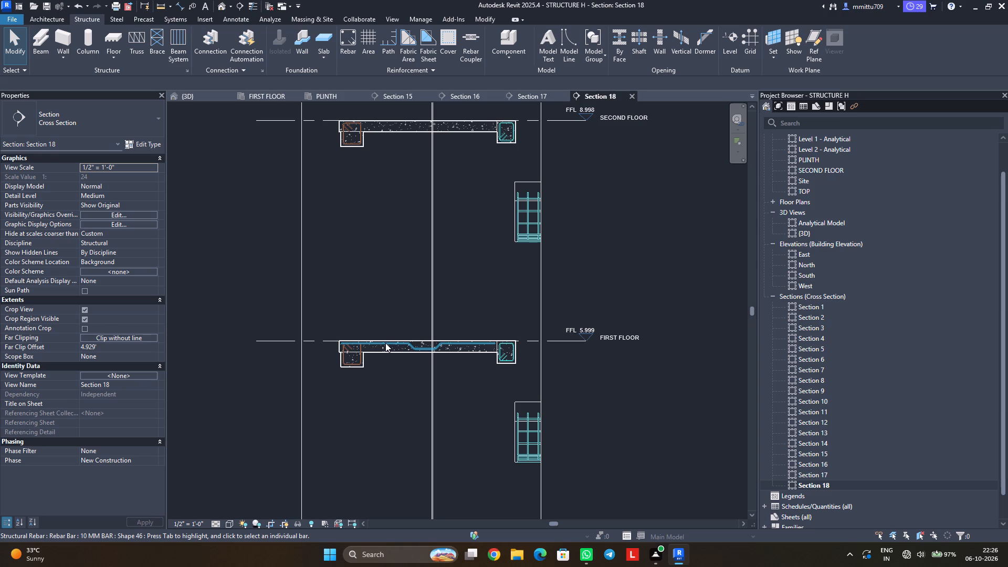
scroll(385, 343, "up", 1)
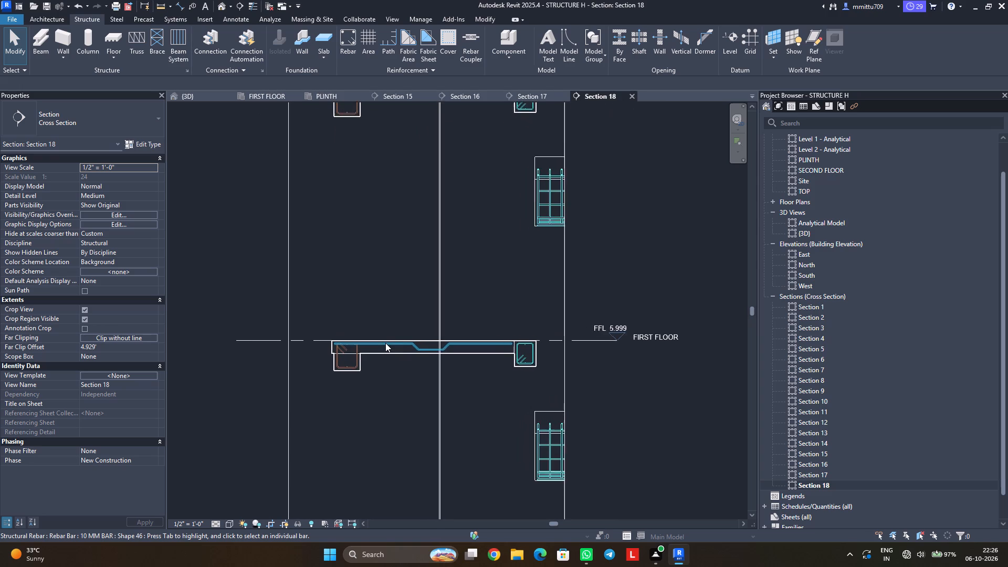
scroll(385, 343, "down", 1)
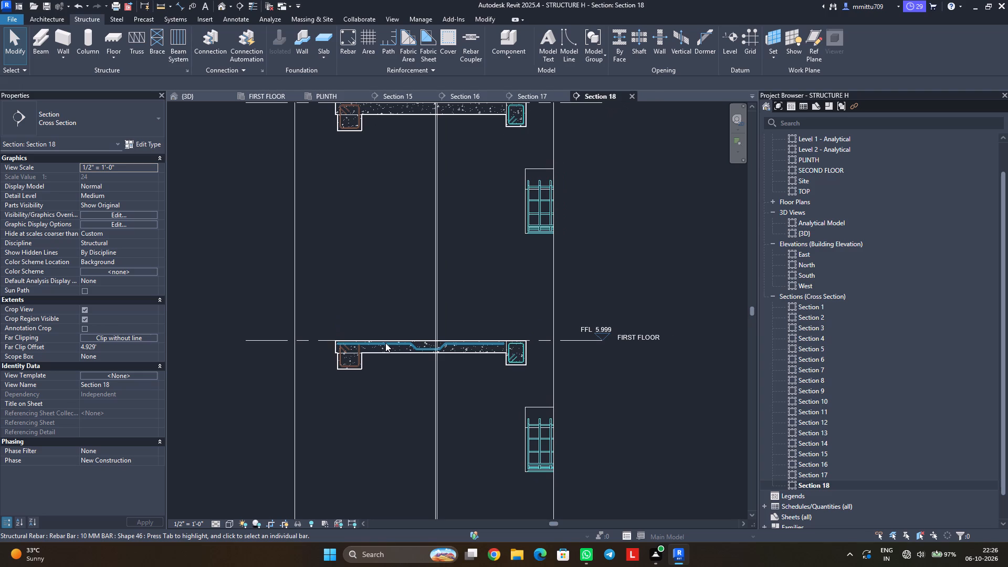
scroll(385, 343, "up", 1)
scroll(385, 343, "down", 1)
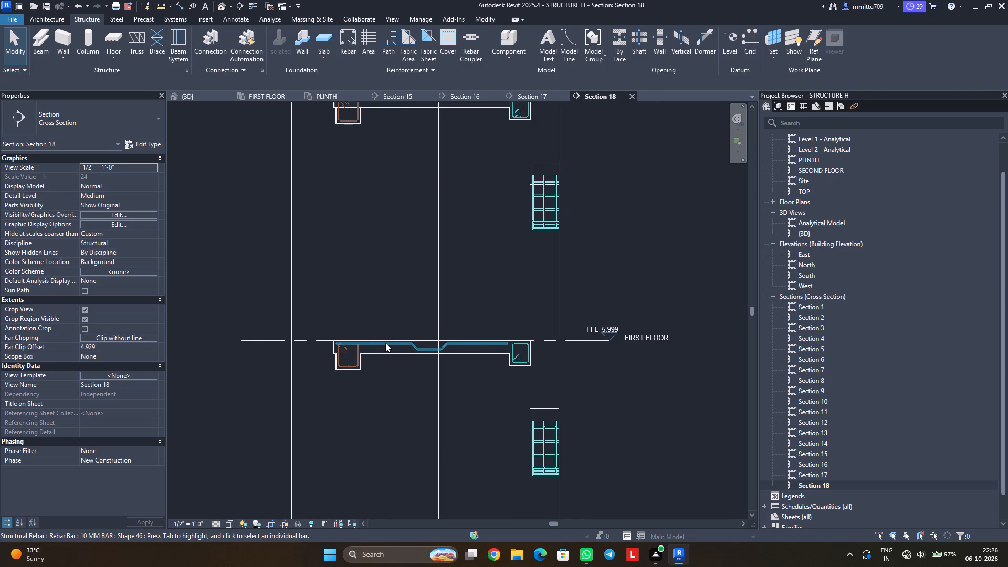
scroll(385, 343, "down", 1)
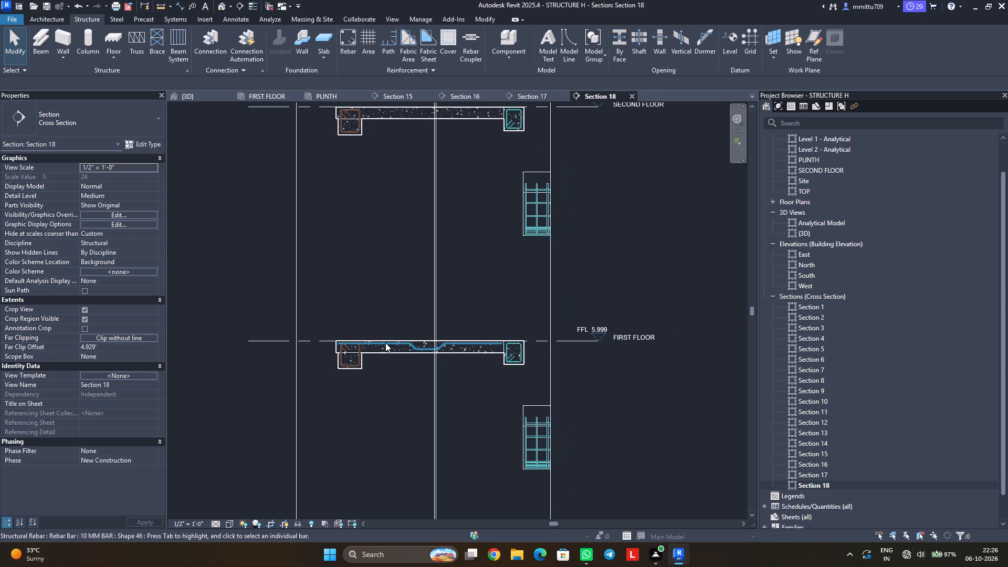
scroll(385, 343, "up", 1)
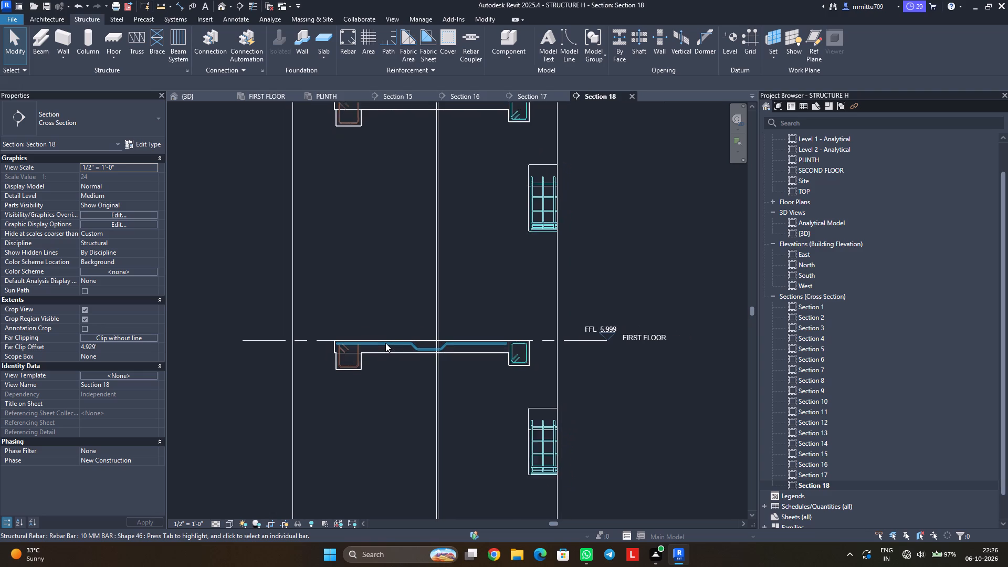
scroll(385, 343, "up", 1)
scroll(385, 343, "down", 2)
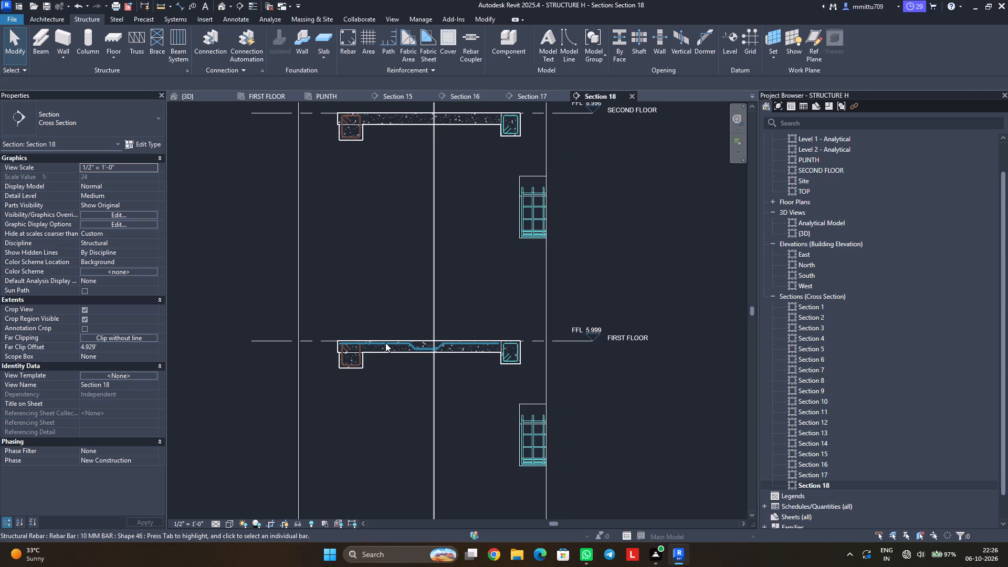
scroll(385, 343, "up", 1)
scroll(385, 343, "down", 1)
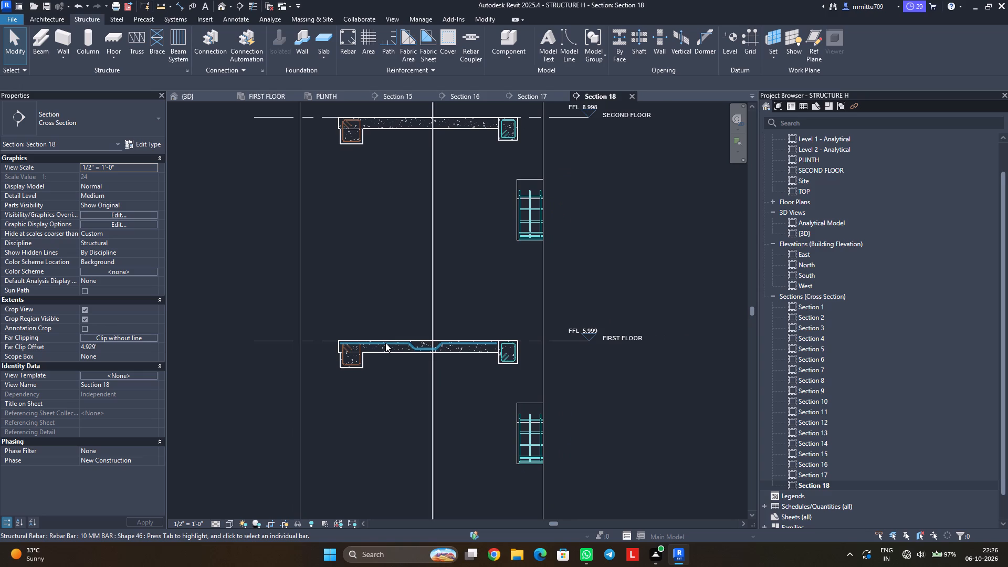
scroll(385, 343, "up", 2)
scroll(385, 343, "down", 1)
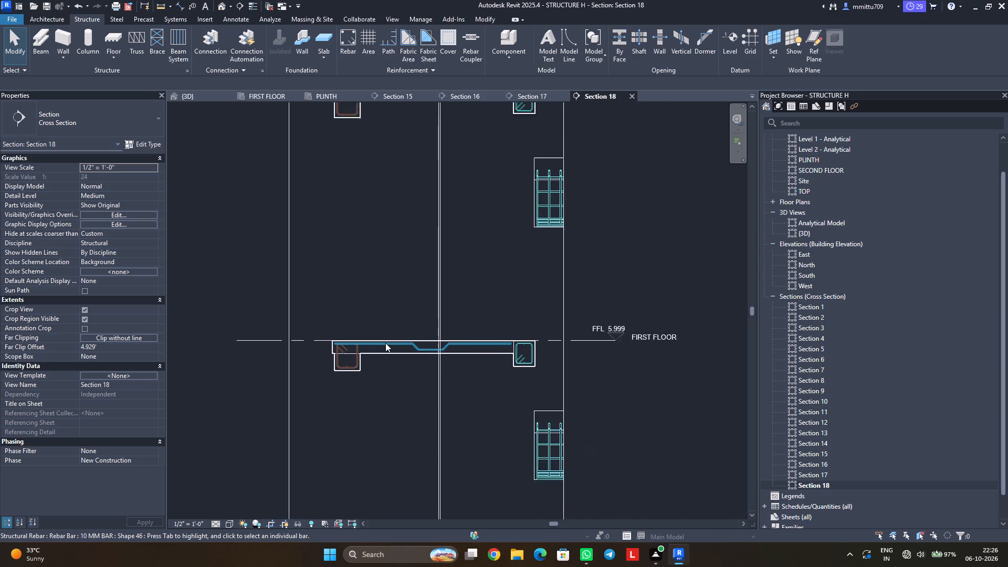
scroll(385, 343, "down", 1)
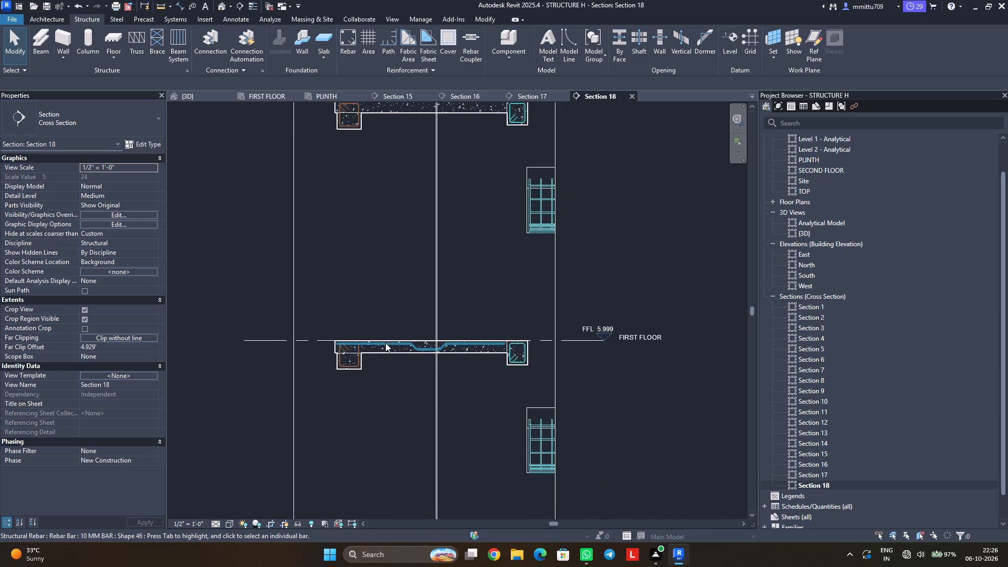
Inspect the properties of the cranked 10 MM BAR rebar set in the first-floor slab, leaving it deselected.
left_click(385, 343)
scroll(385, 343, "up", 1)
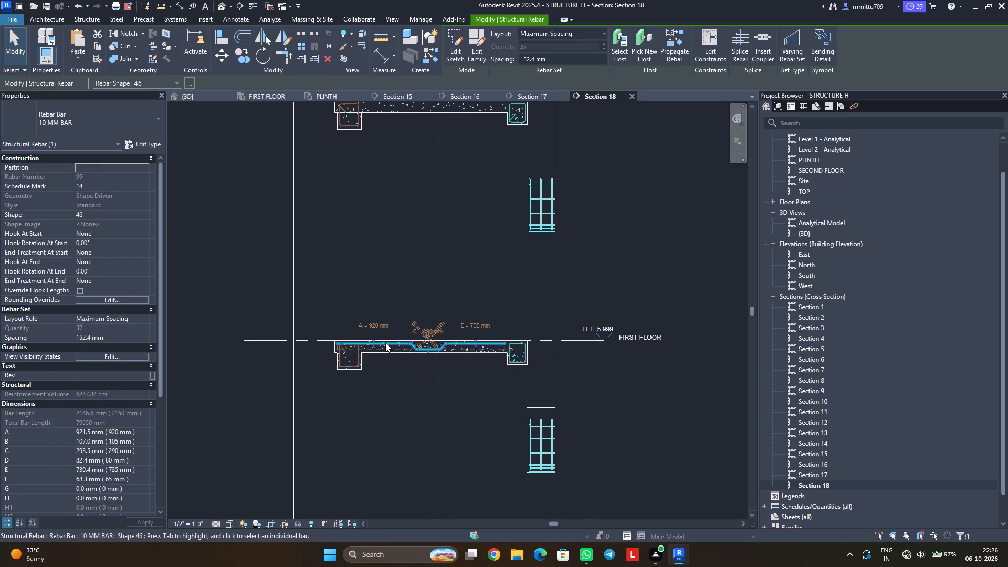
scroll(385, 343, "up", 1)
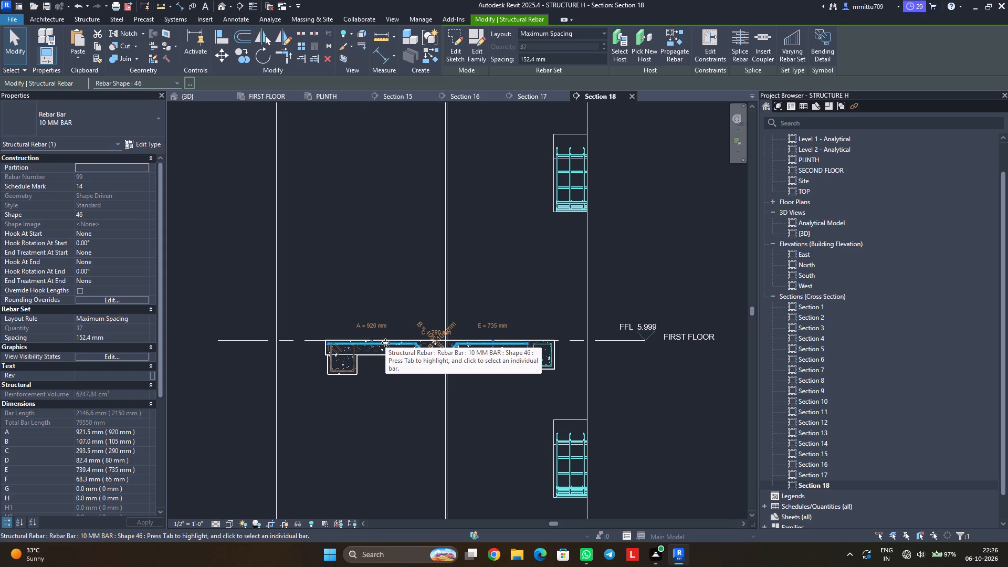
scroll(385, 343, "down", 1)
scroll(385, 343, "up", 1)
left_click(384, 265)
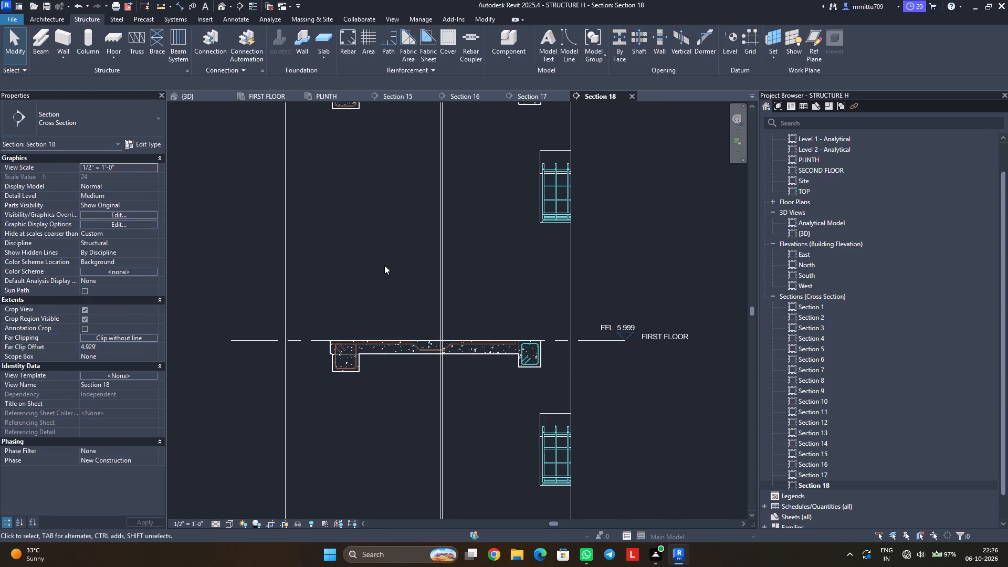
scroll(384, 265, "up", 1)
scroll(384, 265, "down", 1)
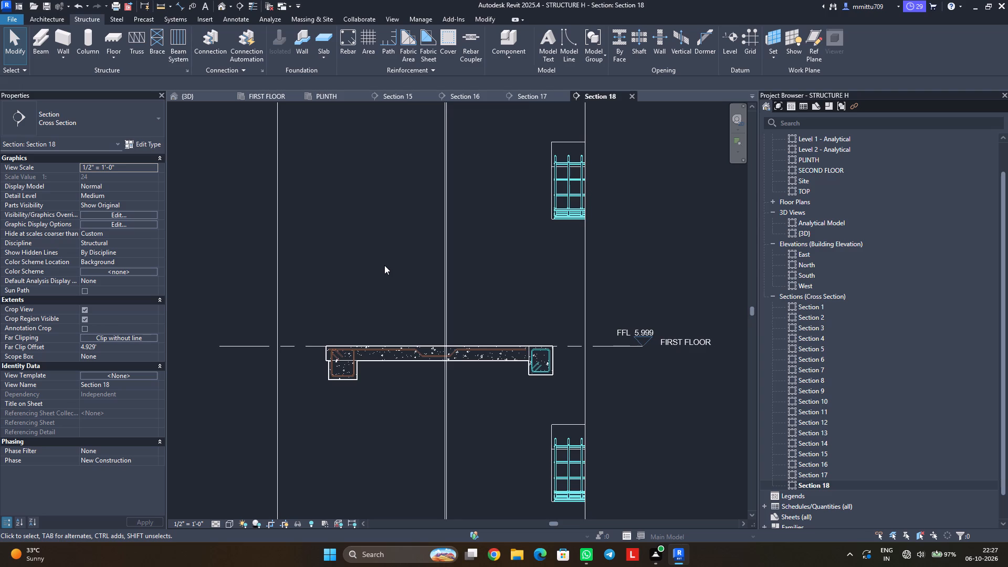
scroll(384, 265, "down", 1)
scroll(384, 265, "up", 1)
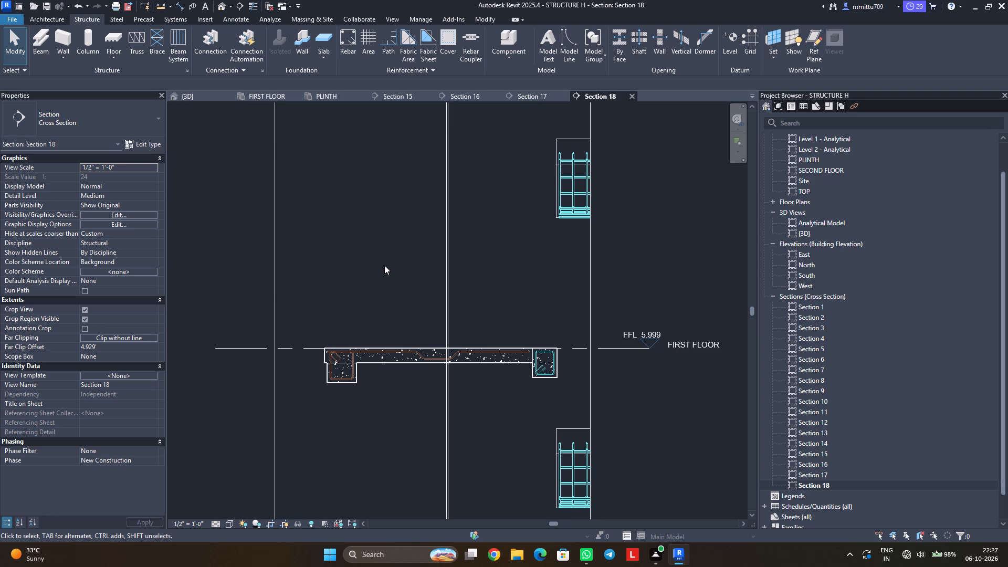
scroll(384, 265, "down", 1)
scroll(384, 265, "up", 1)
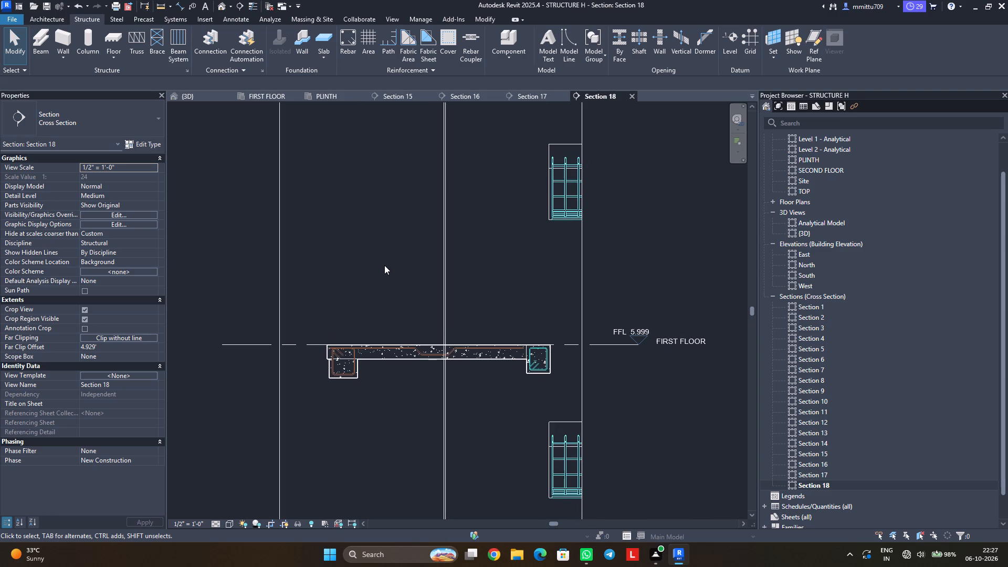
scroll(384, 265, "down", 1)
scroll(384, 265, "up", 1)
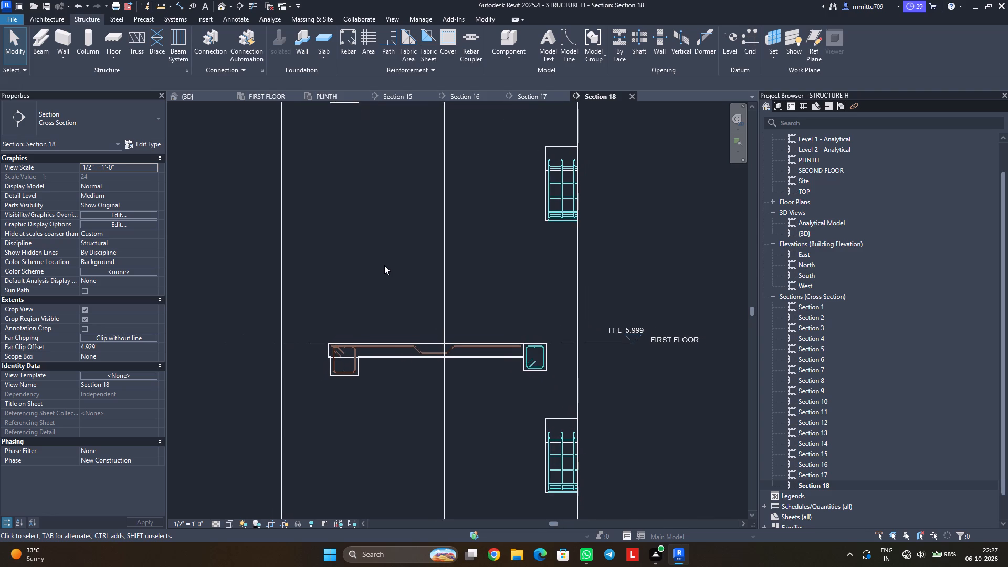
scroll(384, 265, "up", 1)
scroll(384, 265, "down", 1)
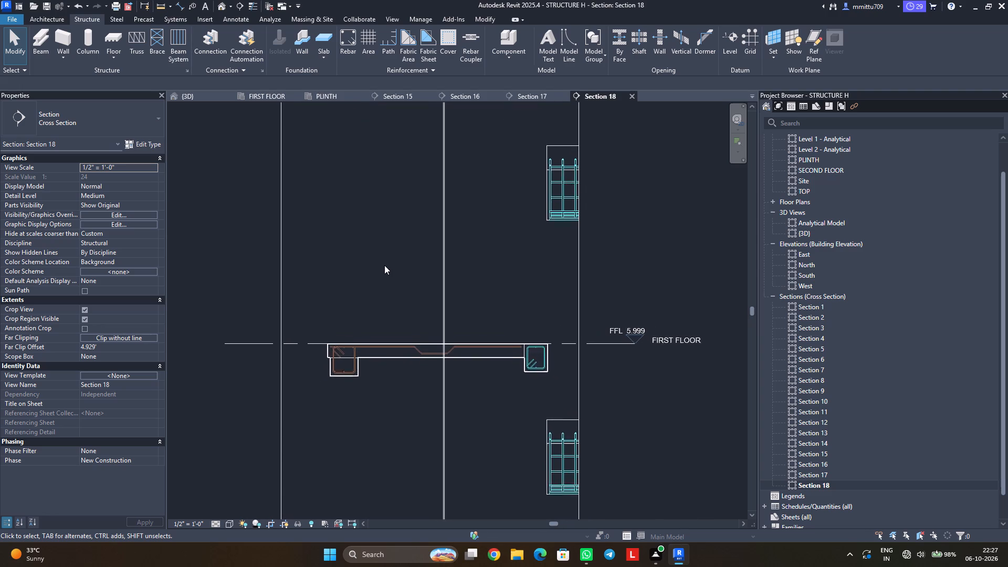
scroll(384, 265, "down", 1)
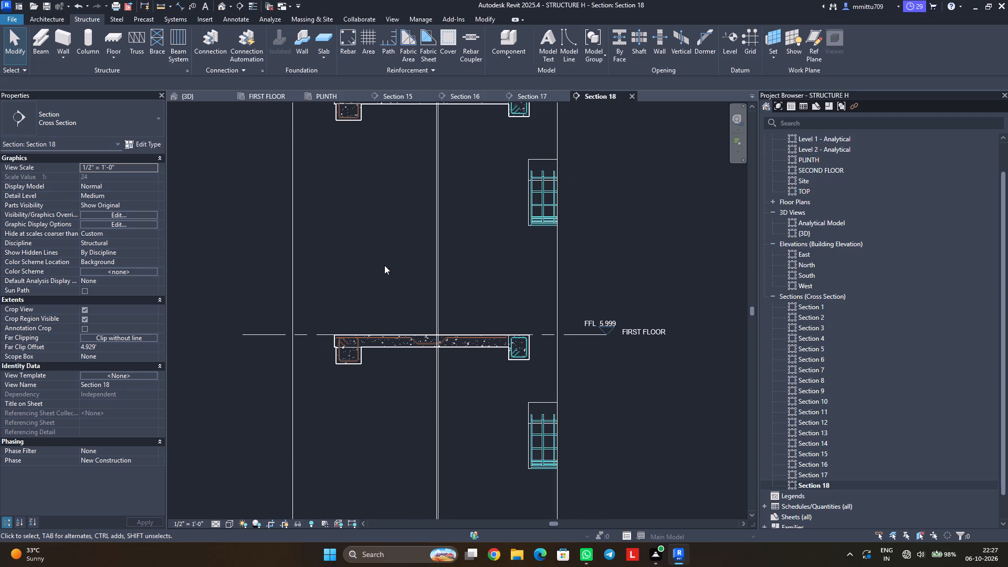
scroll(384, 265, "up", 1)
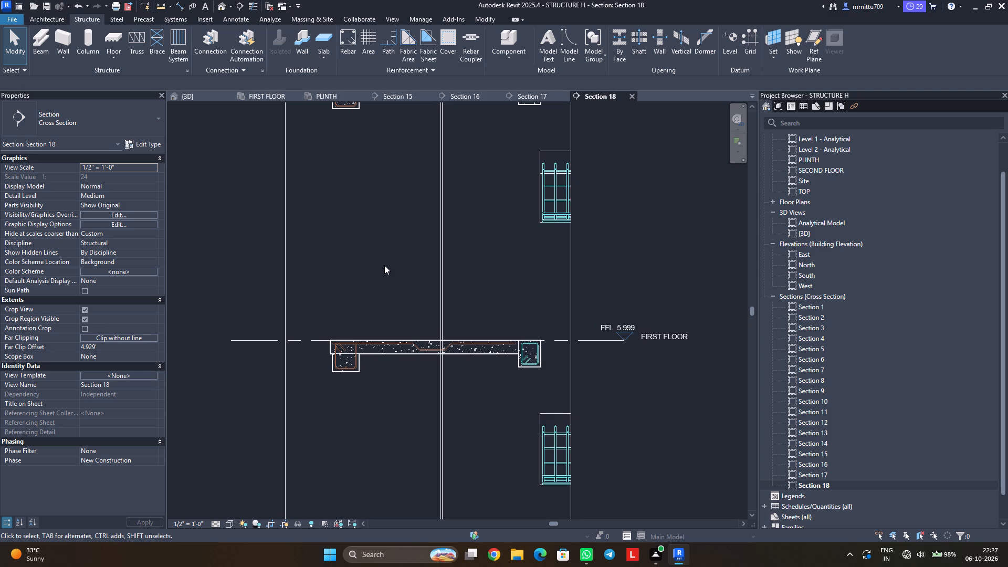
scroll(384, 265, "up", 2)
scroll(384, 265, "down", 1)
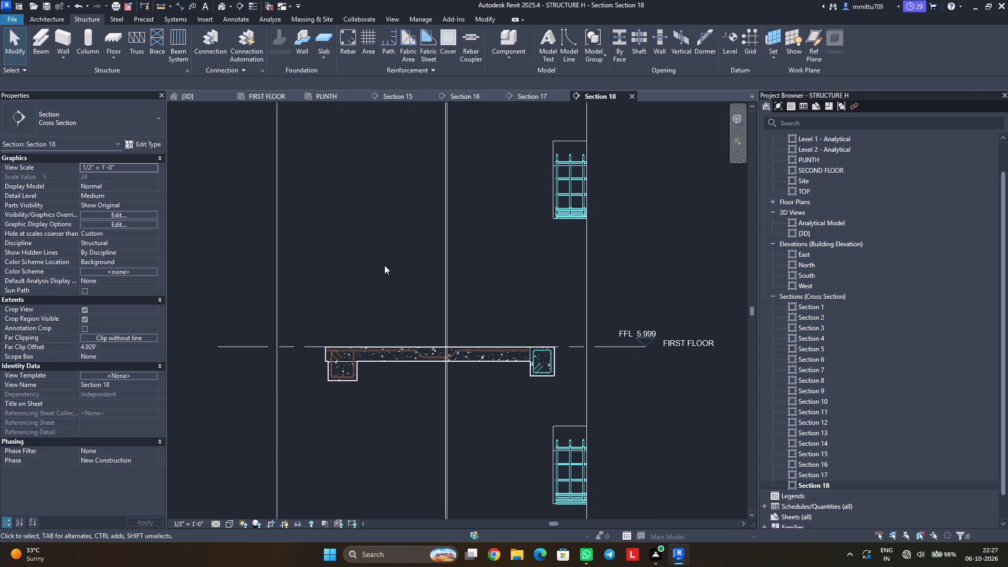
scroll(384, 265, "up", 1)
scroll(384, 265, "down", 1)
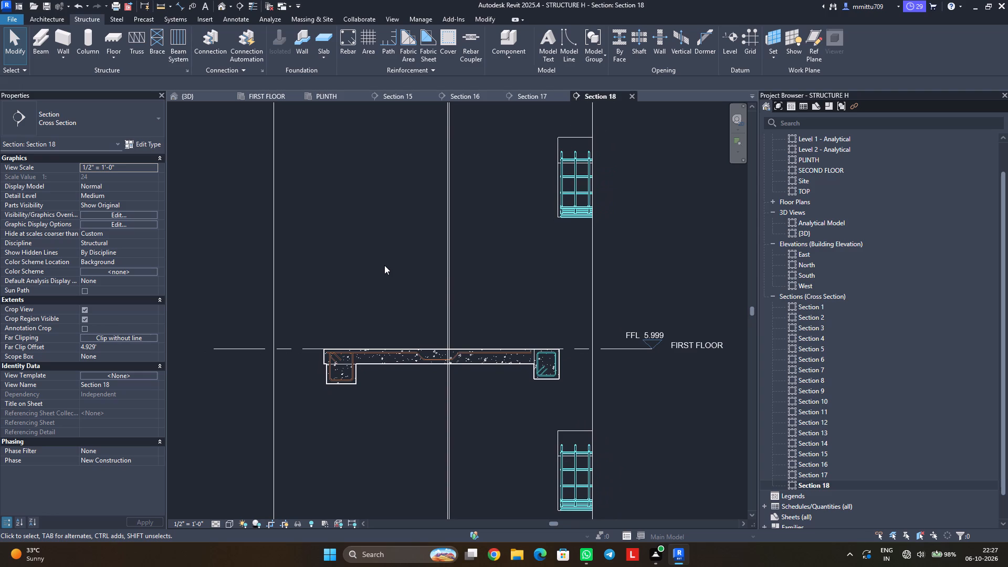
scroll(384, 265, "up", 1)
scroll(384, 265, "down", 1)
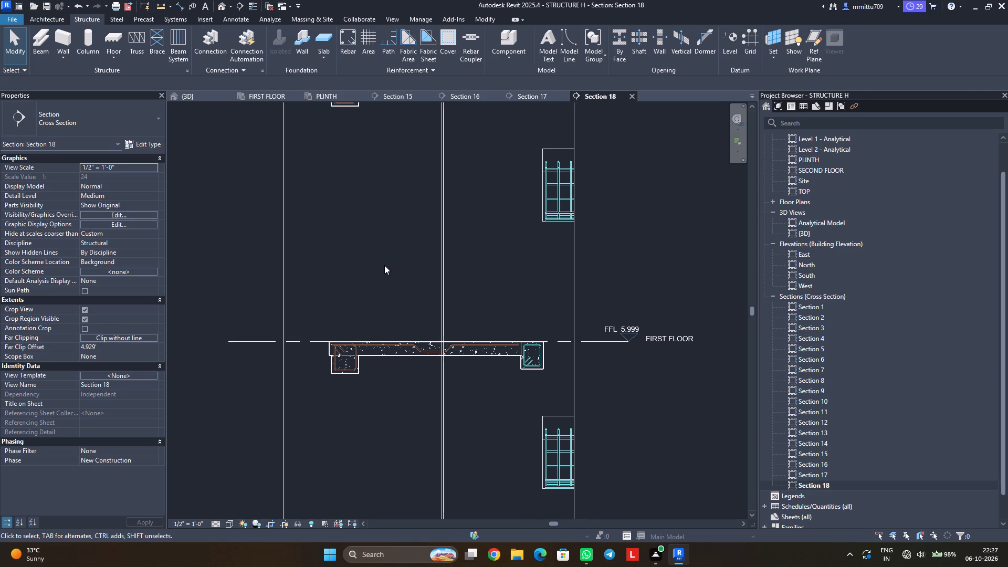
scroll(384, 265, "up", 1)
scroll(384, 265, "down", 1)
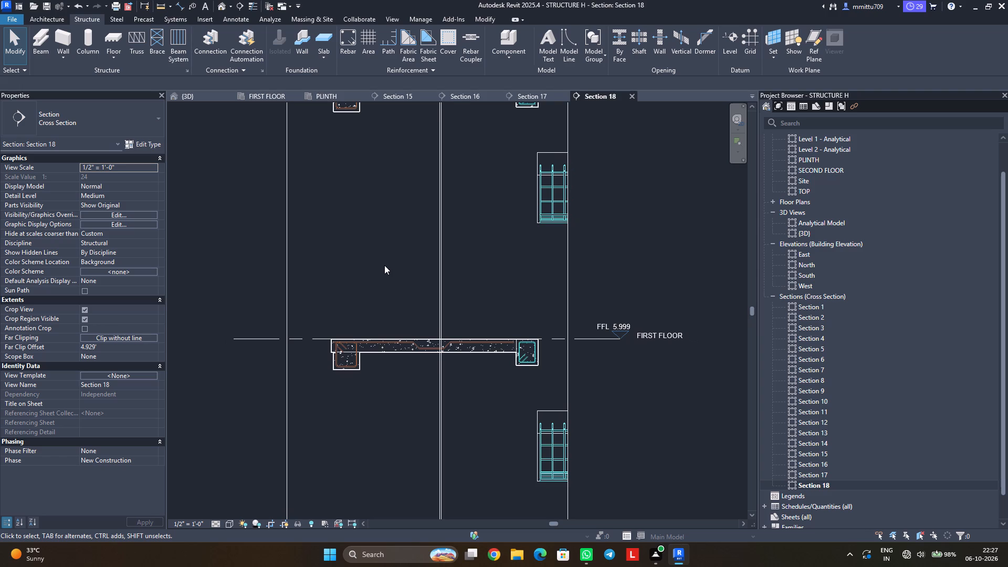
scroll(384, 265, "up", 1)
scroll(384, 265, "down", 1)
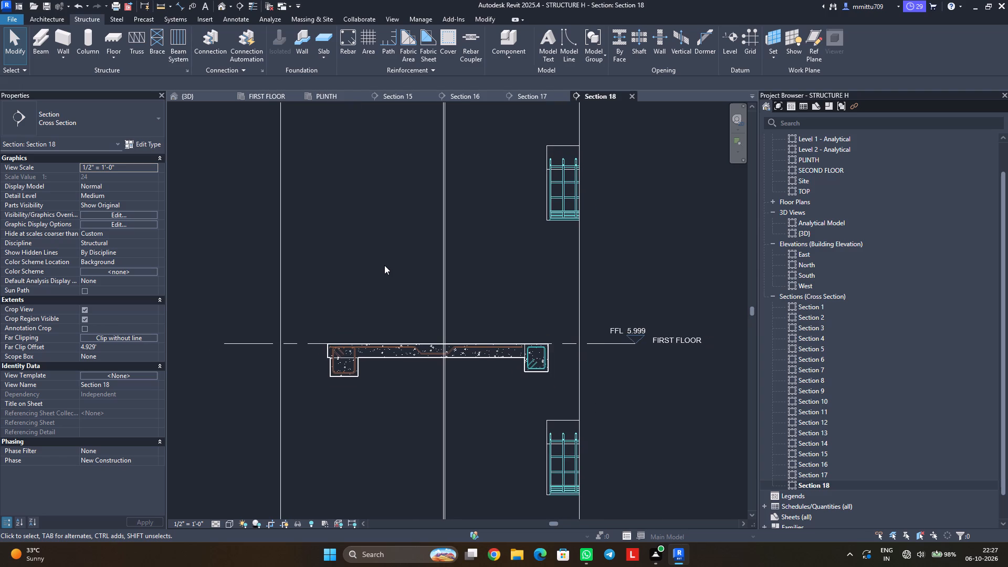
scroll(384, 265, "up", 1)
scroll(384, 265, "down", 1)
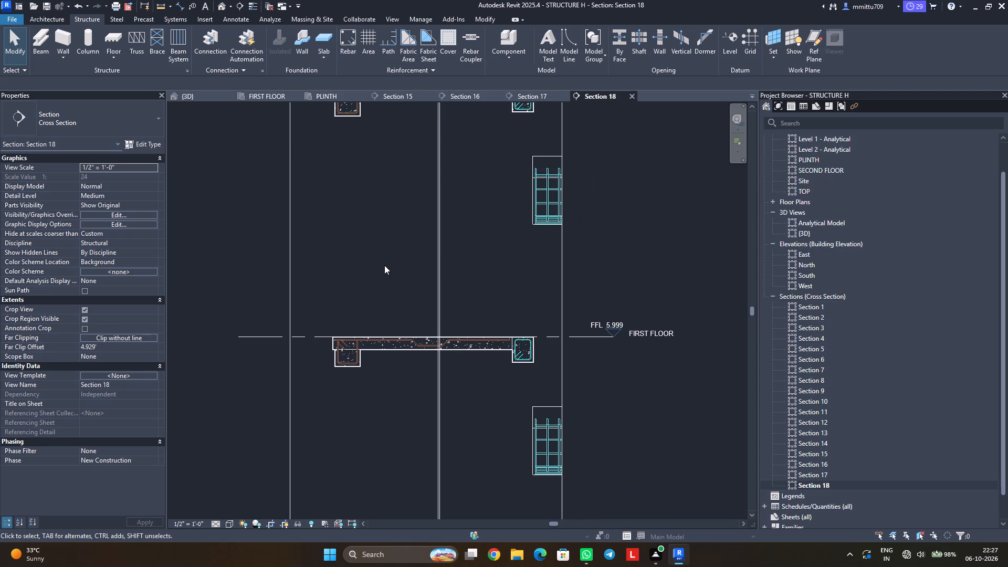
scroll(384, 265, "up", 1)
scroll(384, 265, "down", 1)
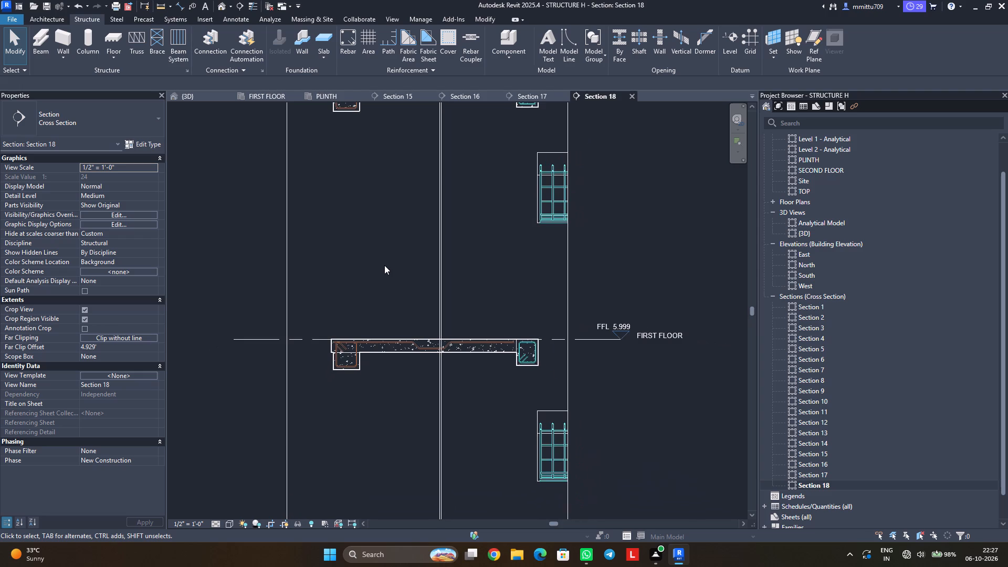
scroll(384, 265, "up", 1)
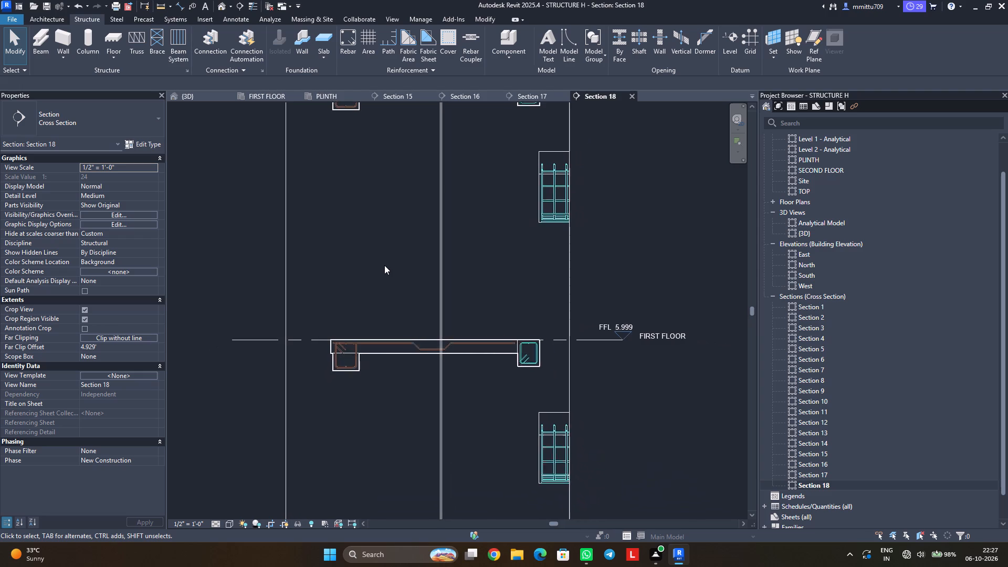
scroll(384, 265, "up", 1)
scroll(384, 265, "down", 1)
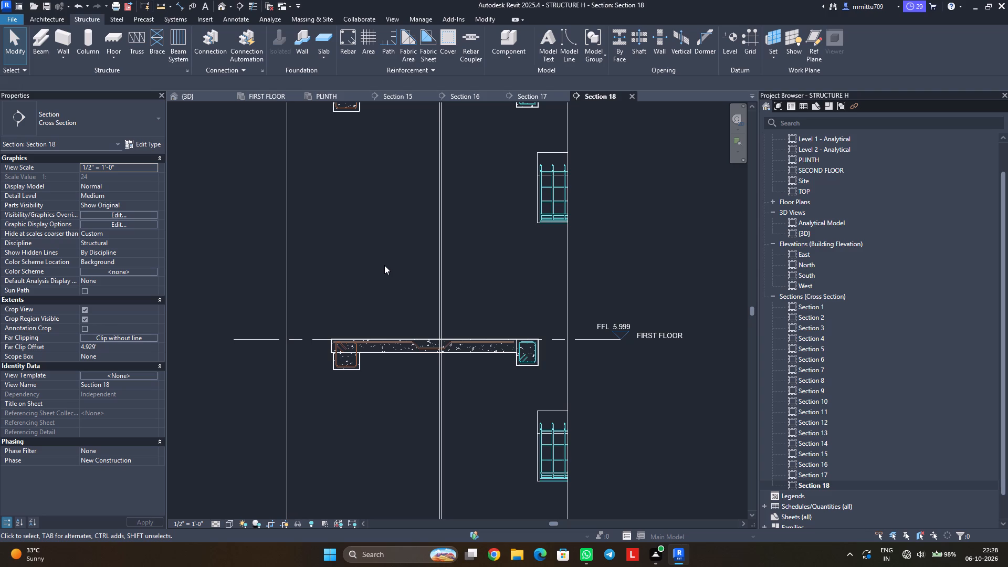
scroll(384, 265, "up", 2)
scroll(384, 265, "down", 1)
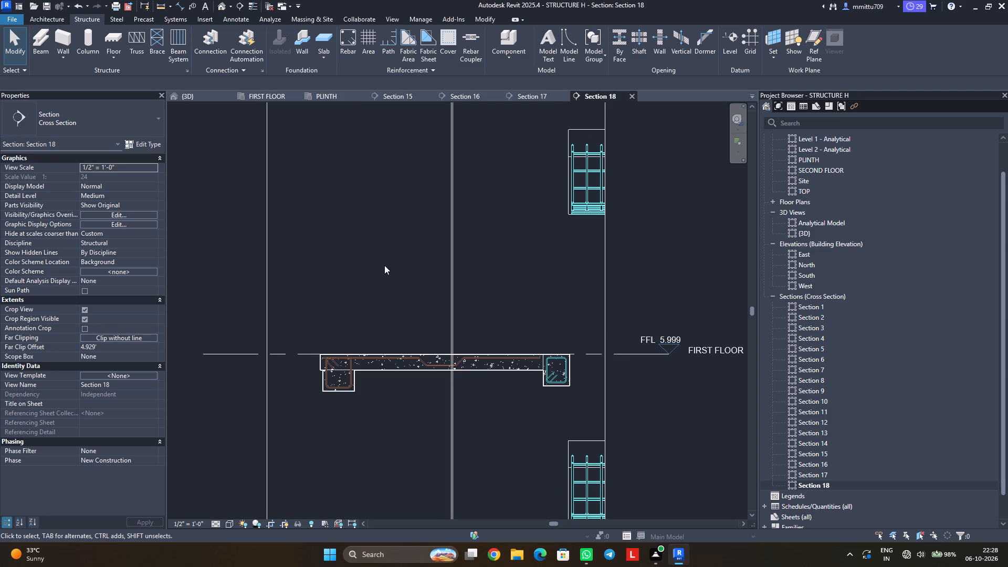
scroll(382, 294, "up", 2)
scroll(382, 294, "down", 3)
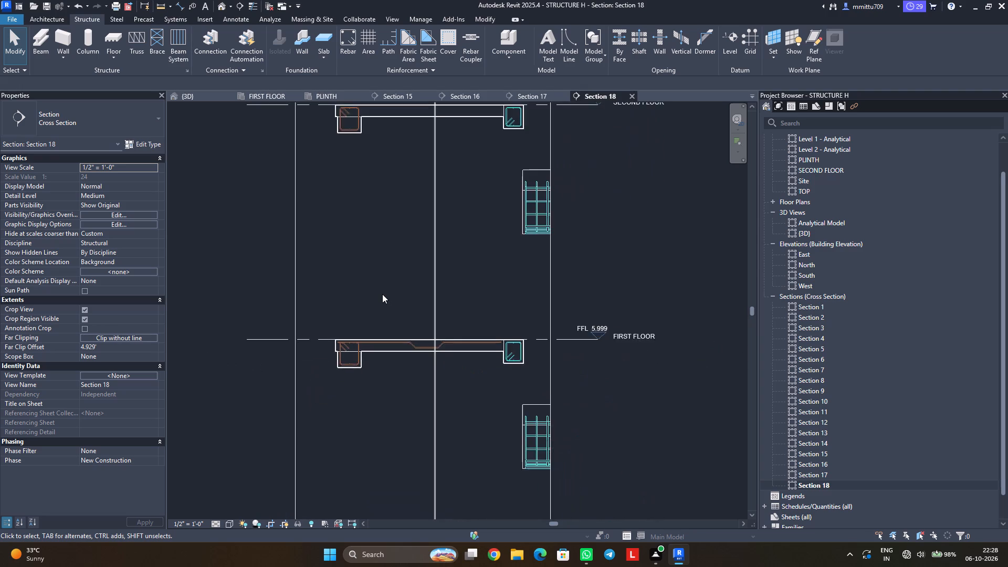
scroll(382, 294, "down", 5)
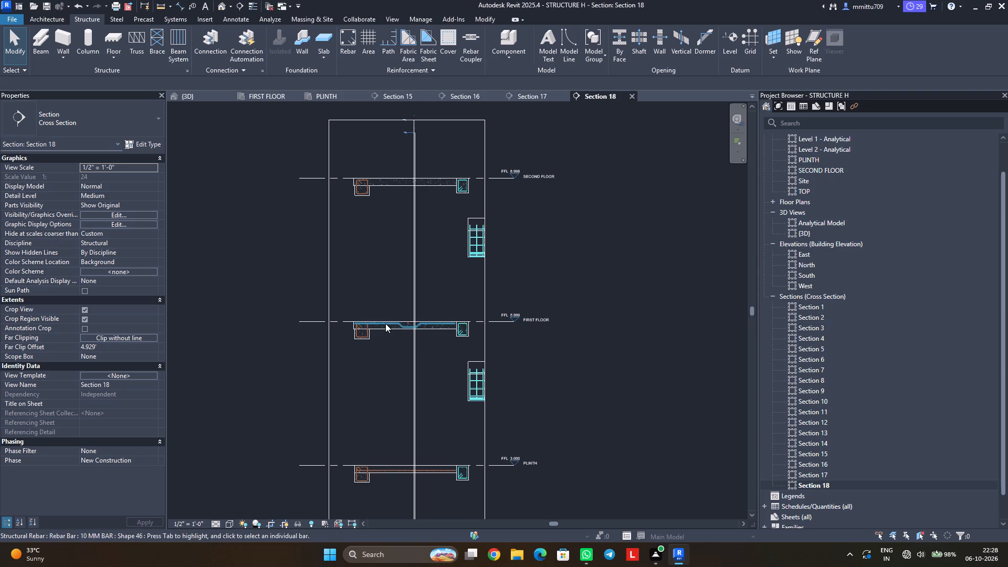
Switch to the Section 17 view.
left_click(544, 94)
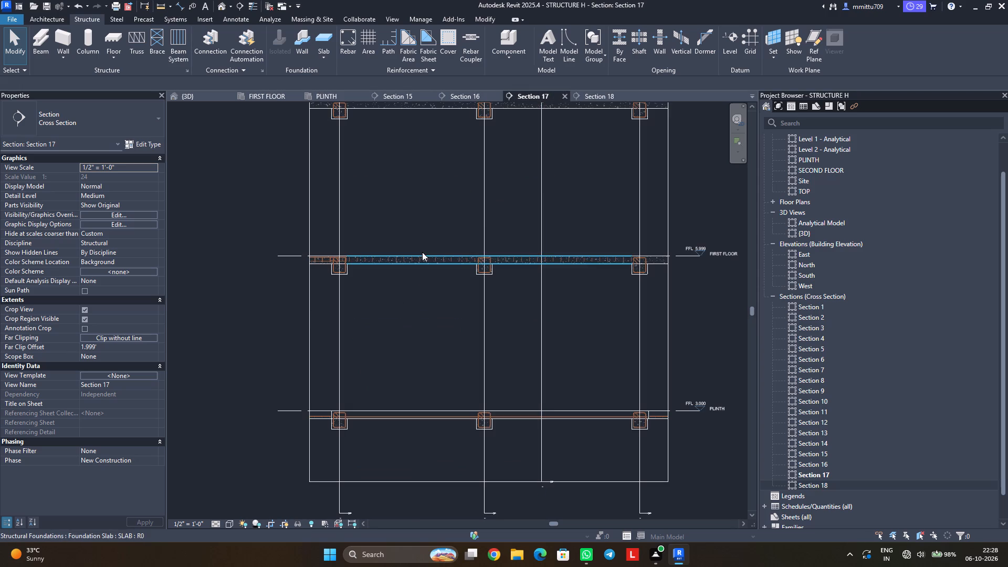
middle_click_drag(360, 143, 374, 202)
scroll(374, 203, "up", 1)
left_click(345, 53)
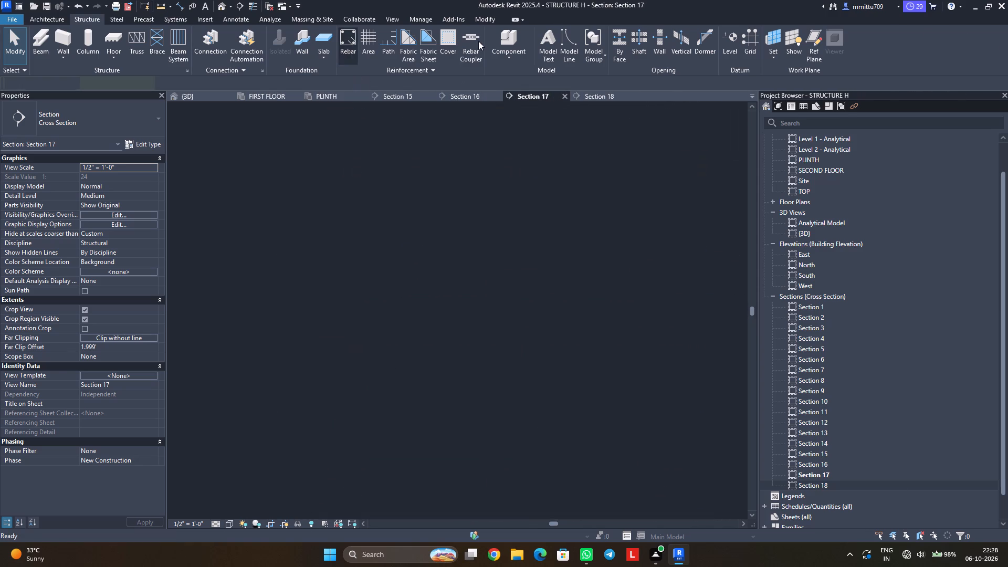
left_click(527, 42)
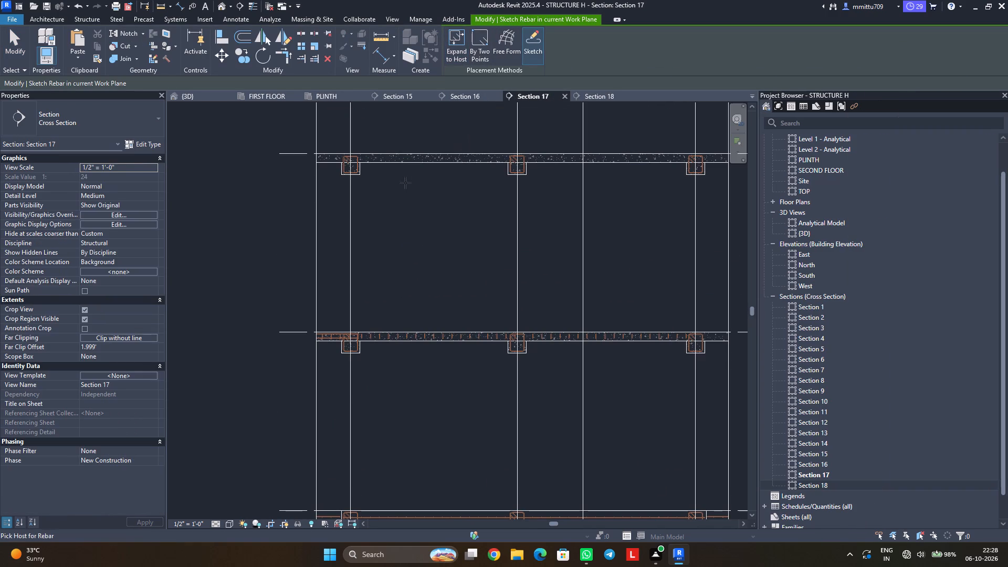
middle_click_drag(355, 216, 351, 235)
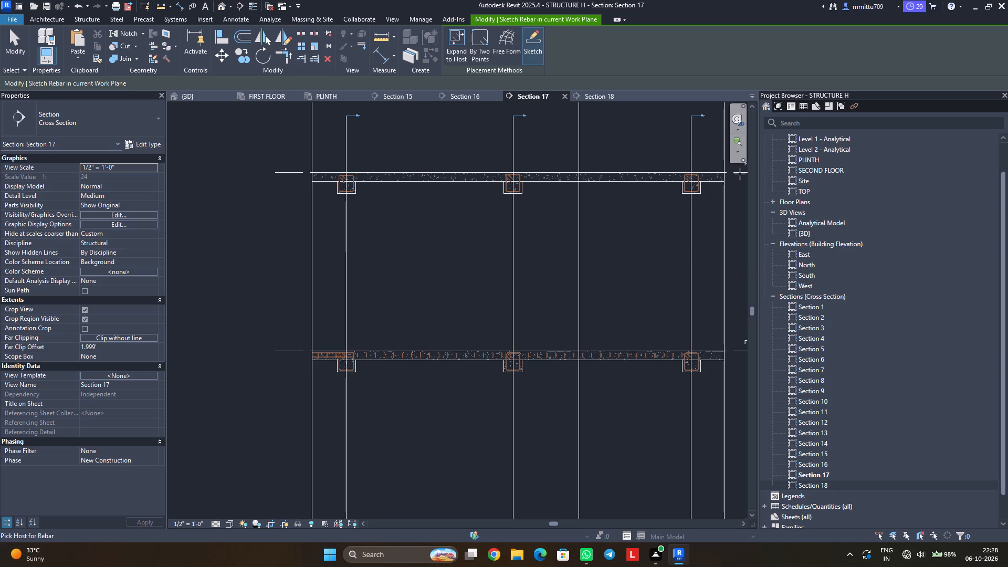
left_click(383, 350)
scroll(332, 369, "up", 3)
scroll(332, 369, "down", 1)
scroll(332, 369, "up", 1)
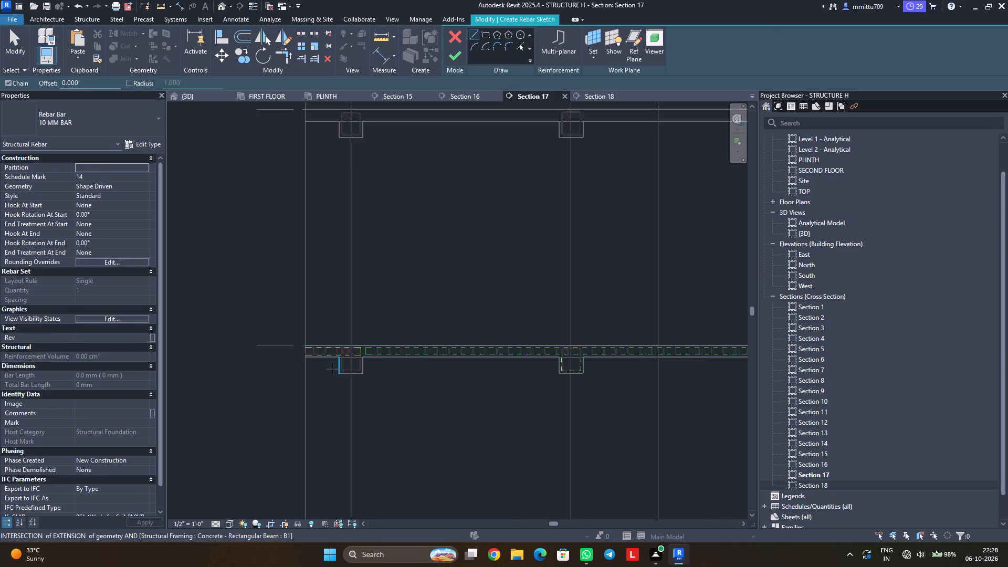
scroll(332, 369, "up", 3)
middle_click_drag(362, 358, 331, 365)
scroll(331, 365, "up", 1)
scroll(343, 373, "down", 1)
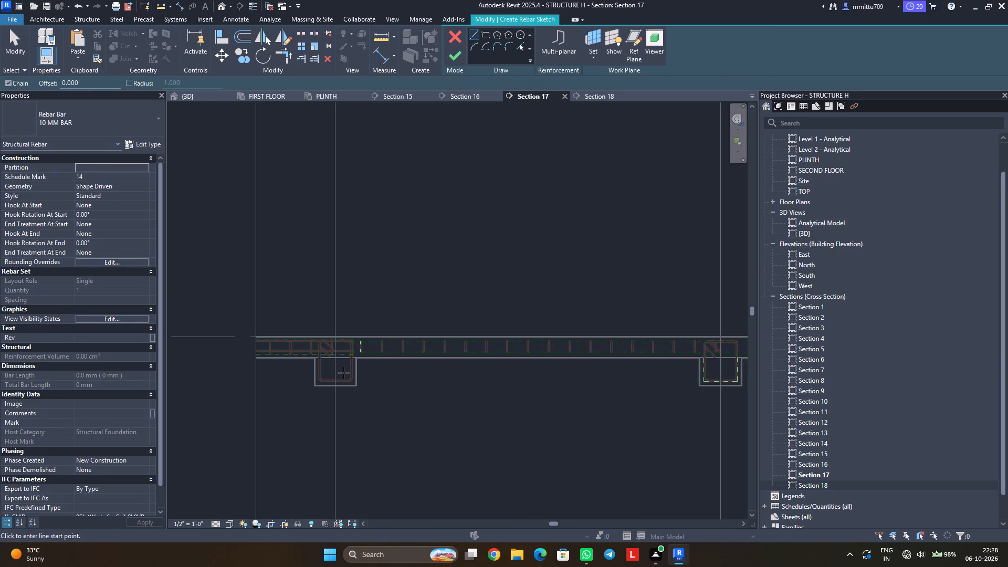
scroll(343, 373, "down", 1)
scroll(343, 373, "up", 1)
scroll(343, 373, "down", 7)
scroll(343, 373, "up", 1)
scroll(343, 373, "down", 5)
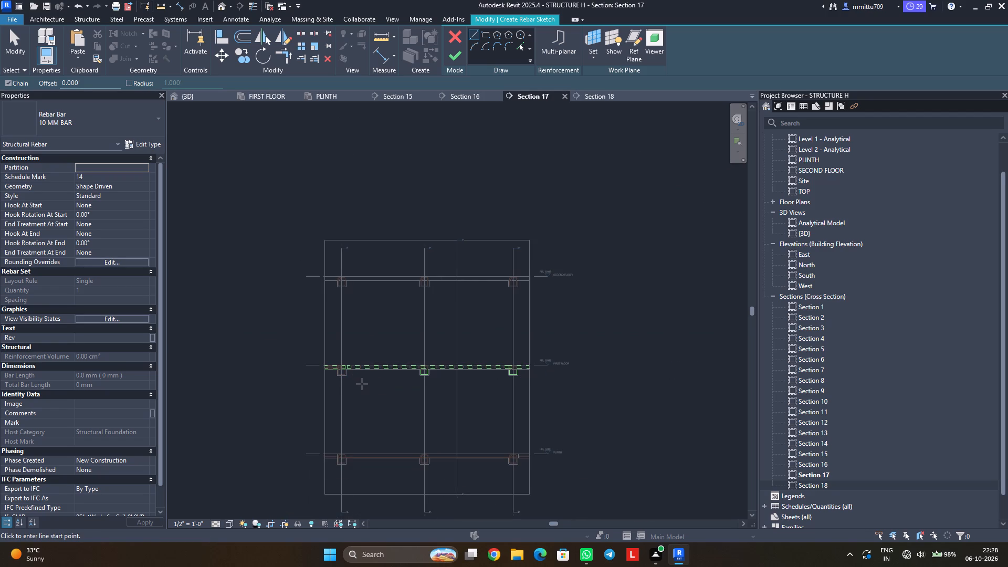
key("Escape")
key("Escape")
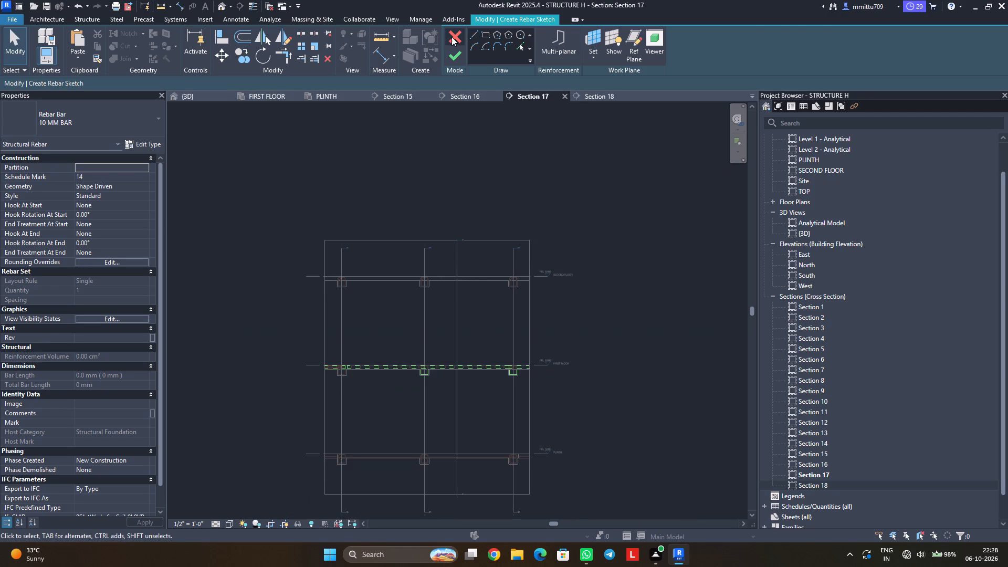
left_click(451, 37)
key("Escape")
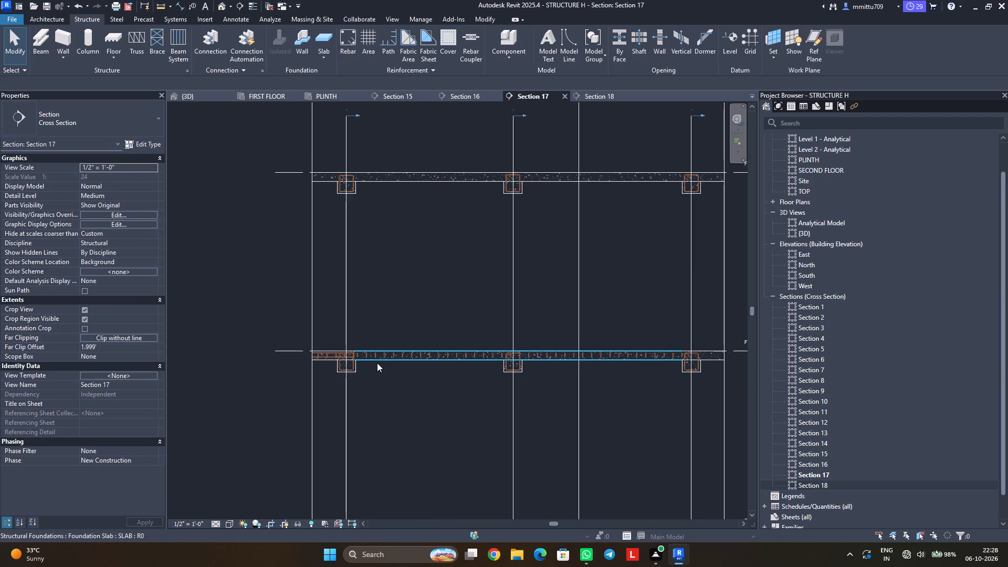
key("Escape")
Inspect the long first-floor slab, the adjoining short slab panel and its 10 MM BAR rebar sets in Section 17, leaving everything deselected.
scroll(374, 368, "up", 1)
scroll(374, 368, "down", 1)
scroll(374, 368, "up", 5)
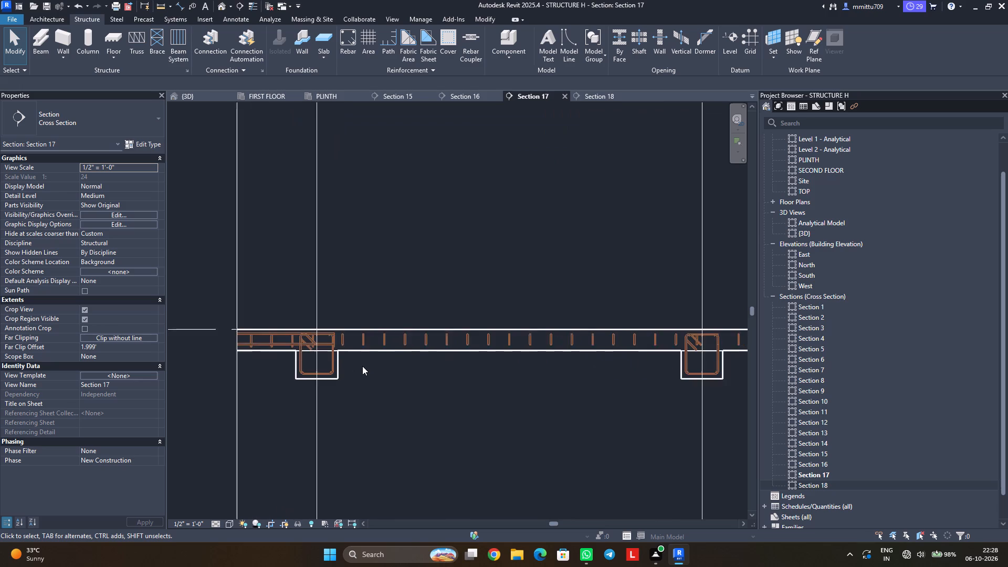
scroll(362, 366, "up", 3)
scroll(362, 366, "down", 2)
scroll(362, 366, "up", 1)
left_click(352, 350)
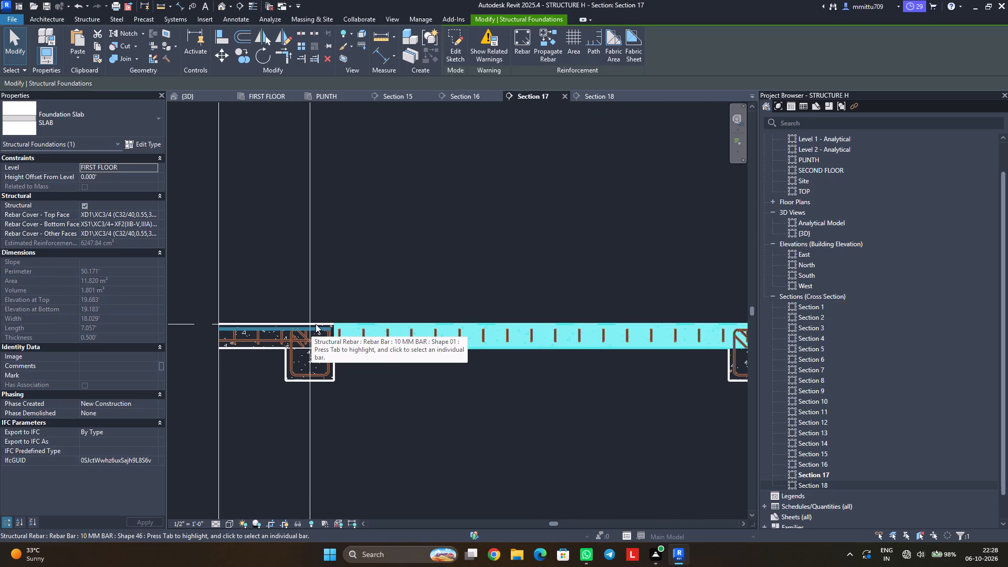
key("Escape")
left_click(255, 348)
key("Escape")
left_click(252, 350)
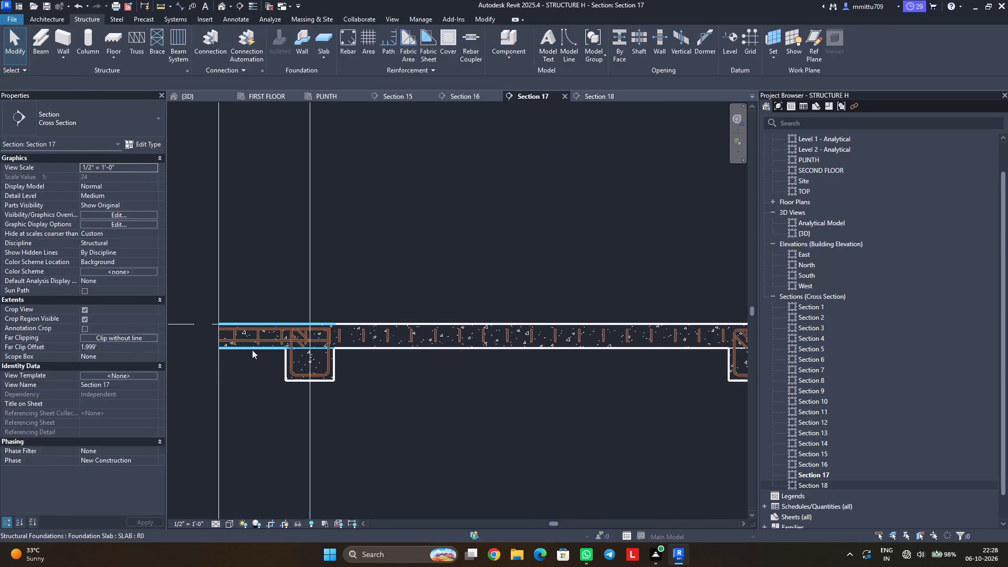
key("Escape")
key("Escape")
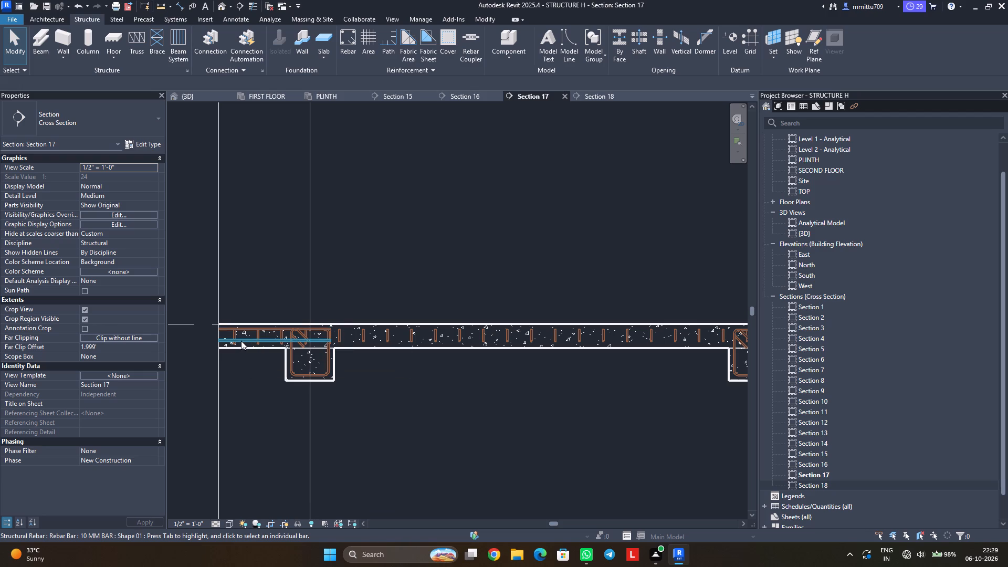
key("Tab")
key("Tab")
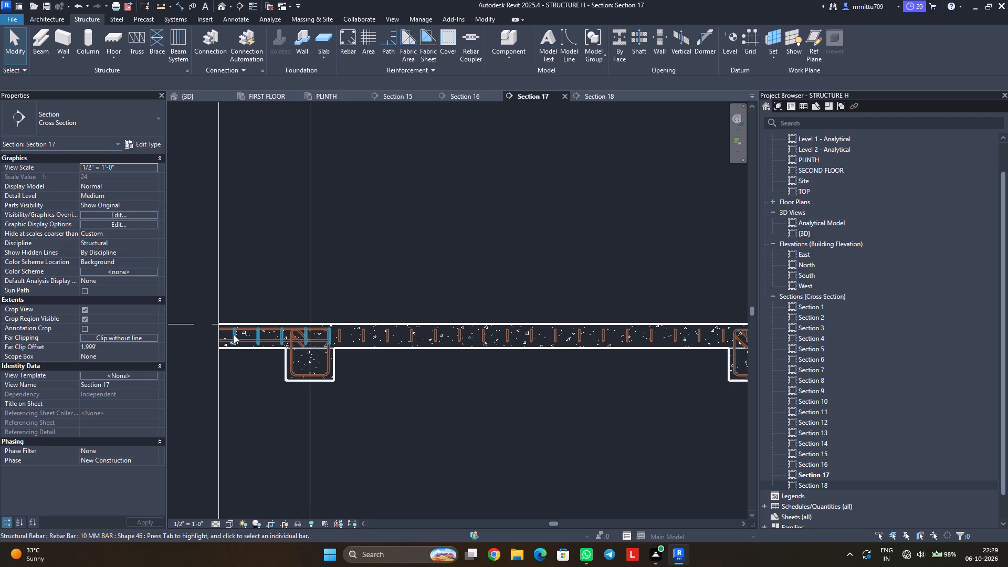
left_click(234, 334)
left_click(396, 399)
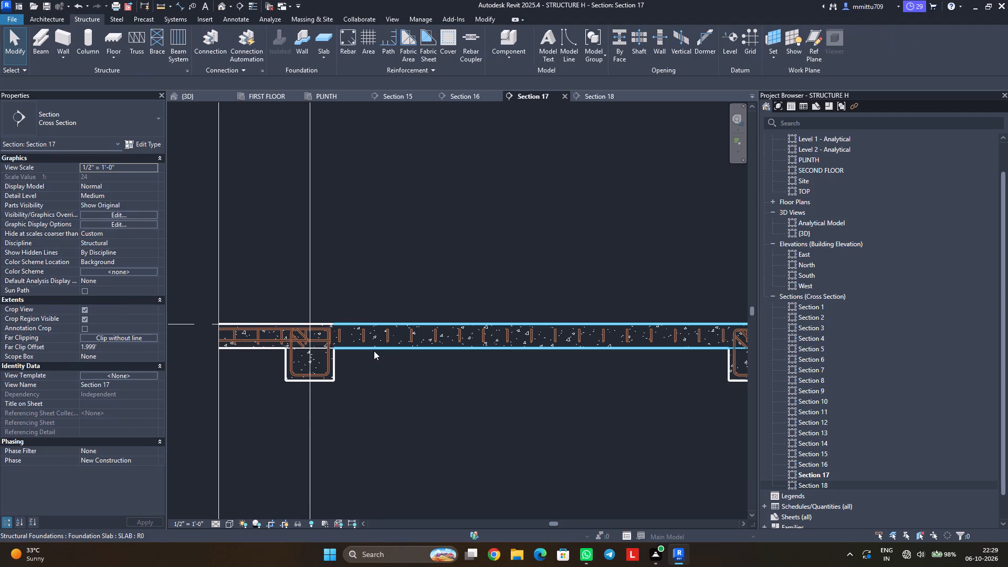
Sketch a 10 MM BAR rebar hosted by the long first-floor slab, drawing a 3' segment along the top cover from its end beside the short panel.
left_click(344, 45)
left_click(530, 49)
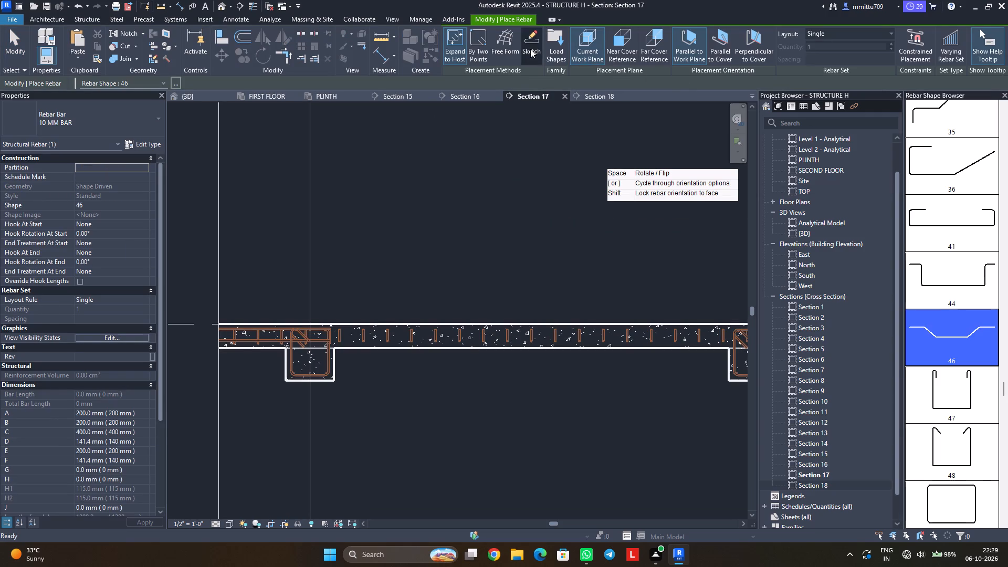
left_click(419, 323)
scroll(338, 325, "up", 1)
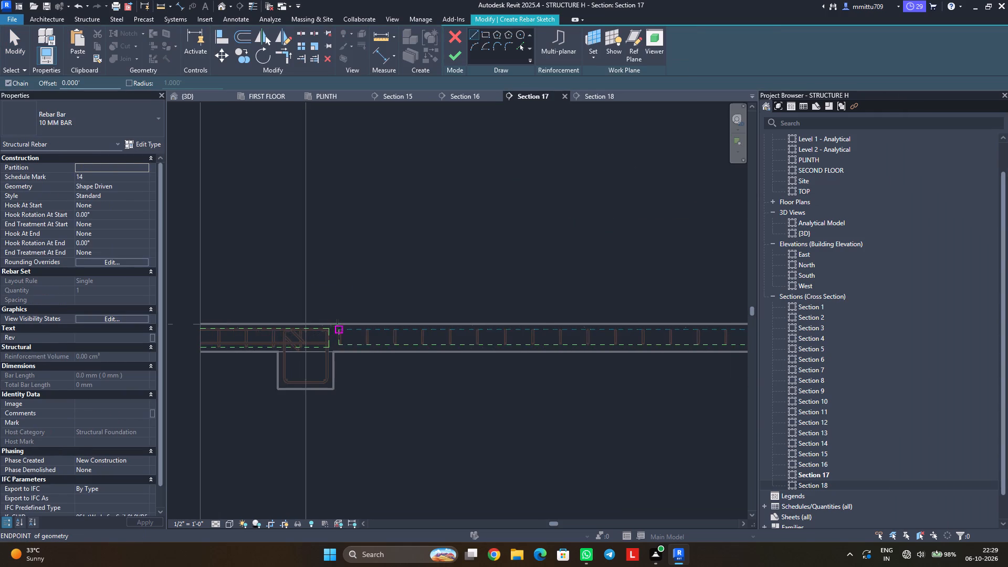
left_click(339, 331)
type("3'")
key("Return")
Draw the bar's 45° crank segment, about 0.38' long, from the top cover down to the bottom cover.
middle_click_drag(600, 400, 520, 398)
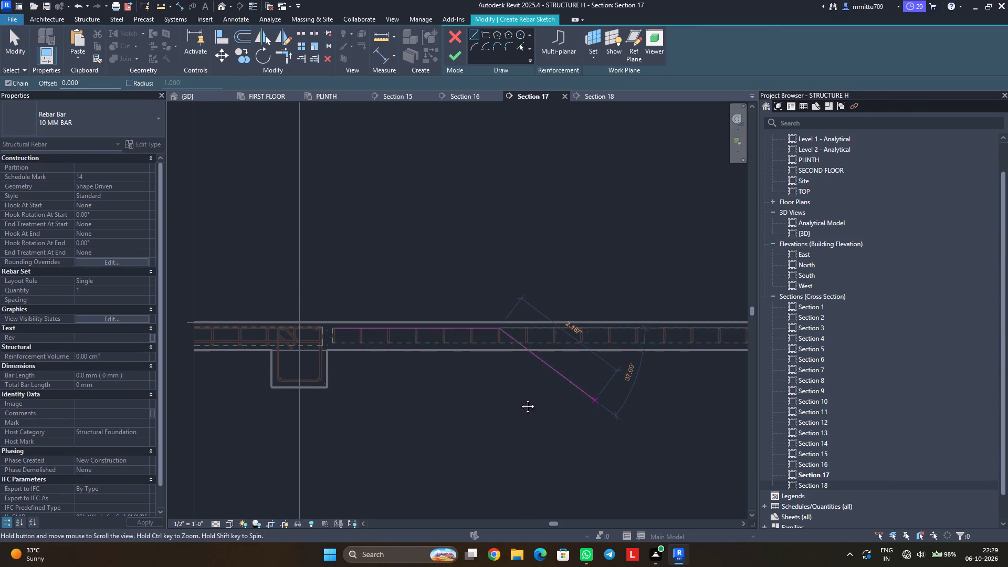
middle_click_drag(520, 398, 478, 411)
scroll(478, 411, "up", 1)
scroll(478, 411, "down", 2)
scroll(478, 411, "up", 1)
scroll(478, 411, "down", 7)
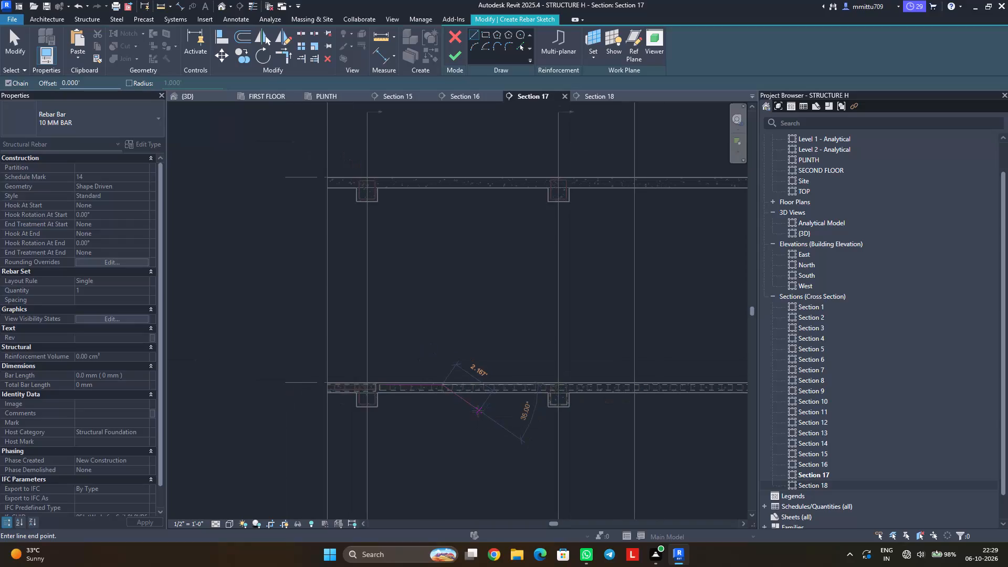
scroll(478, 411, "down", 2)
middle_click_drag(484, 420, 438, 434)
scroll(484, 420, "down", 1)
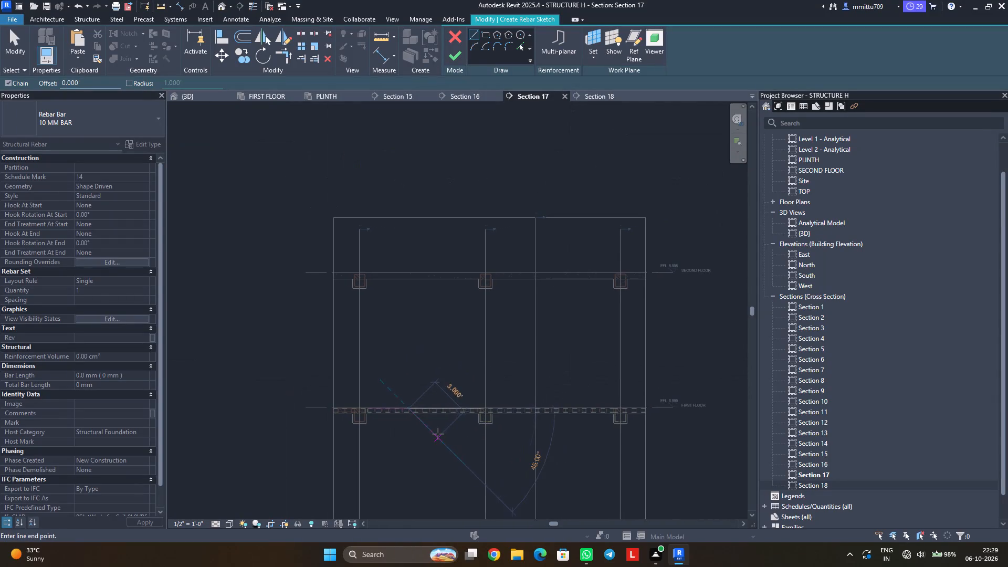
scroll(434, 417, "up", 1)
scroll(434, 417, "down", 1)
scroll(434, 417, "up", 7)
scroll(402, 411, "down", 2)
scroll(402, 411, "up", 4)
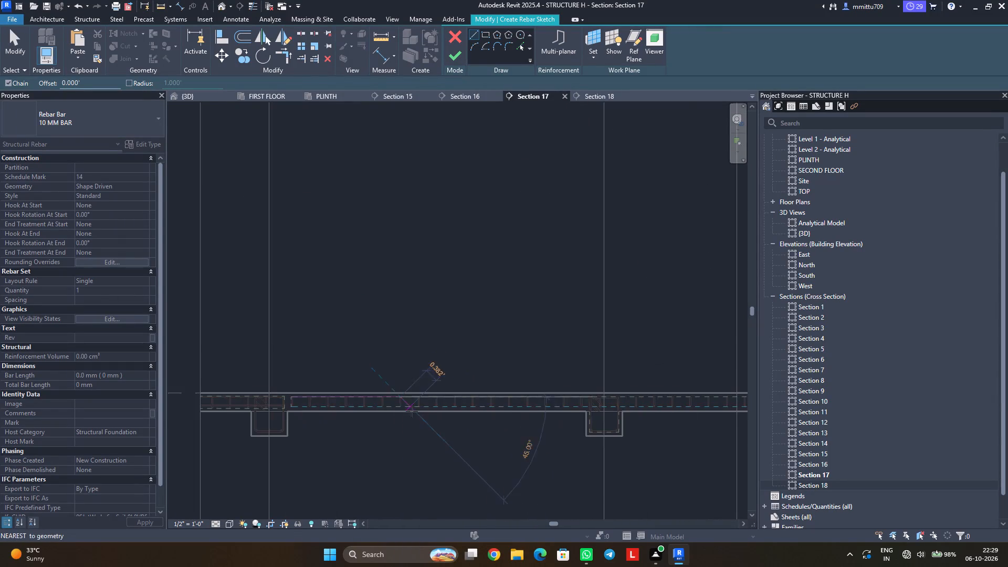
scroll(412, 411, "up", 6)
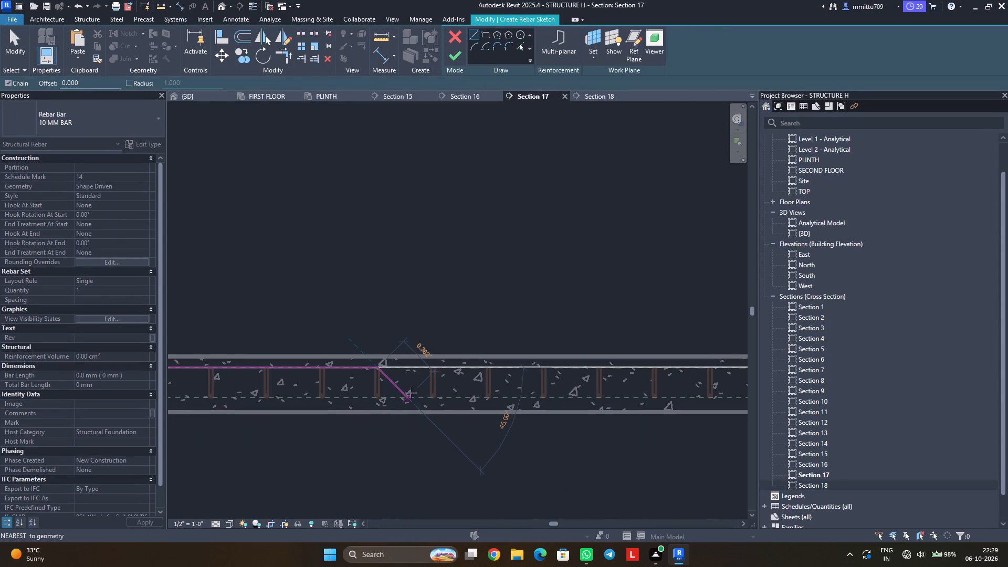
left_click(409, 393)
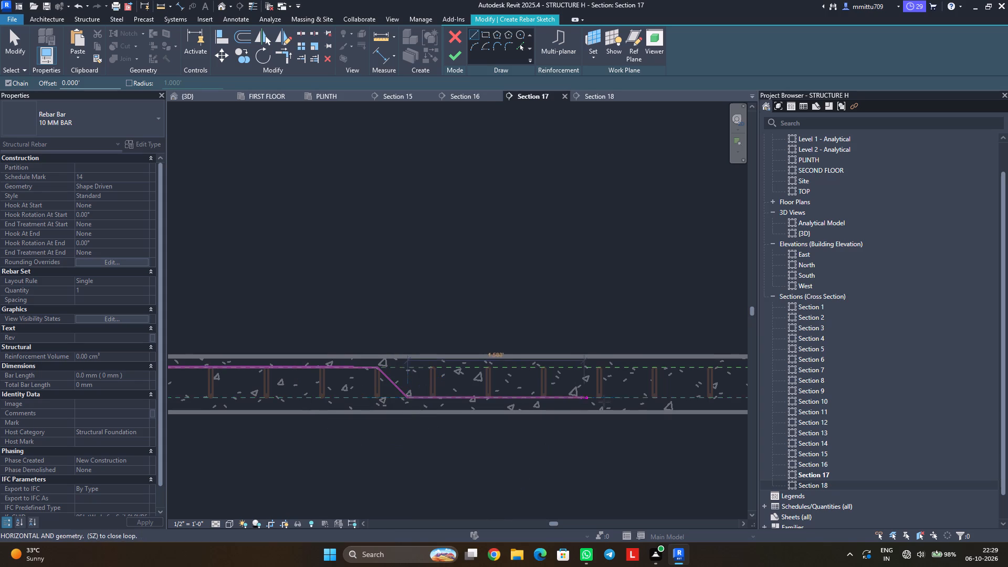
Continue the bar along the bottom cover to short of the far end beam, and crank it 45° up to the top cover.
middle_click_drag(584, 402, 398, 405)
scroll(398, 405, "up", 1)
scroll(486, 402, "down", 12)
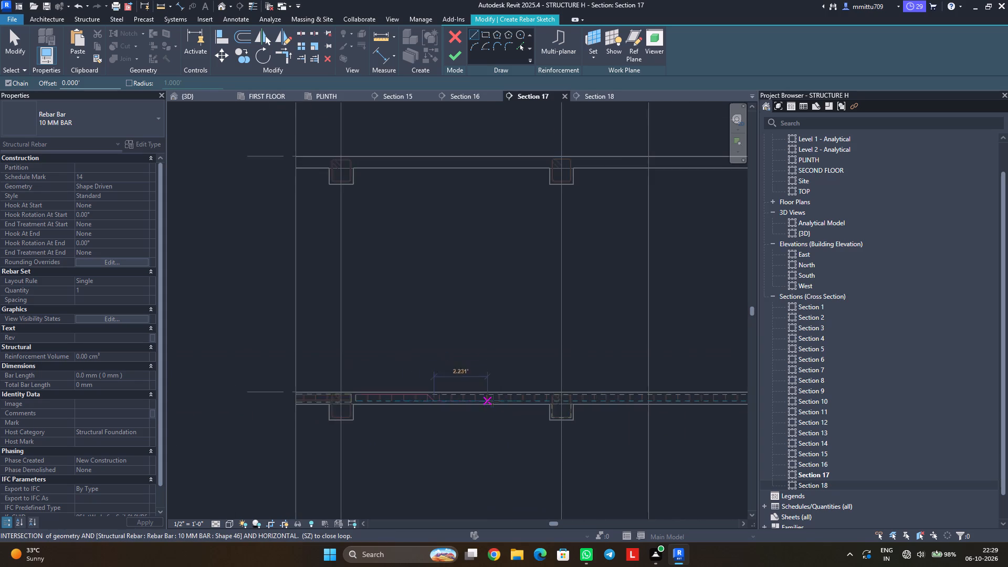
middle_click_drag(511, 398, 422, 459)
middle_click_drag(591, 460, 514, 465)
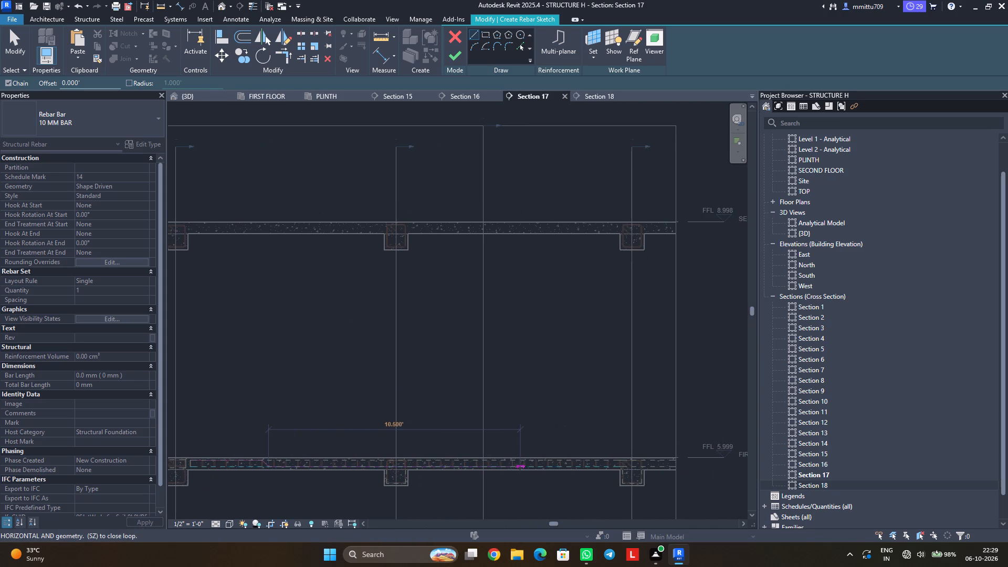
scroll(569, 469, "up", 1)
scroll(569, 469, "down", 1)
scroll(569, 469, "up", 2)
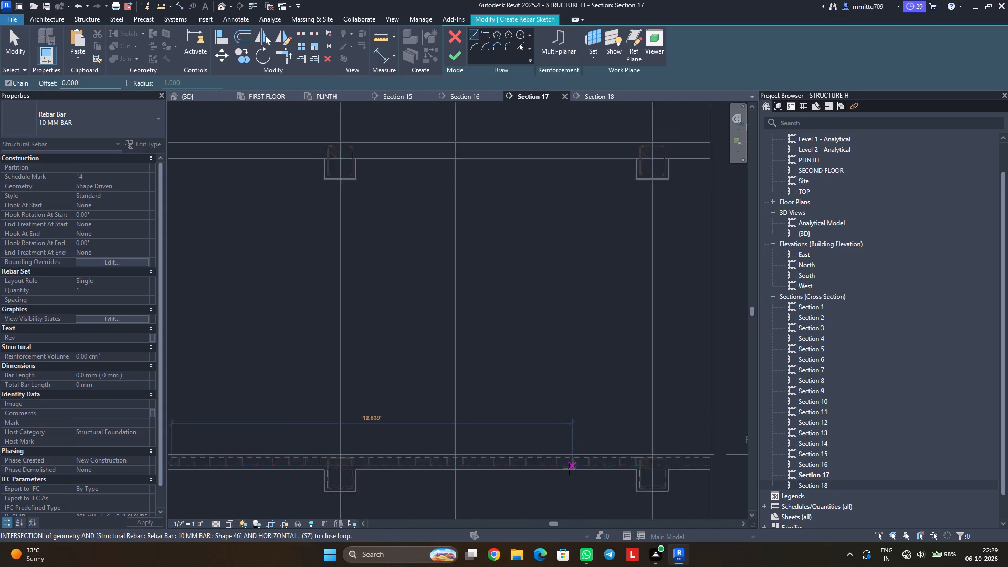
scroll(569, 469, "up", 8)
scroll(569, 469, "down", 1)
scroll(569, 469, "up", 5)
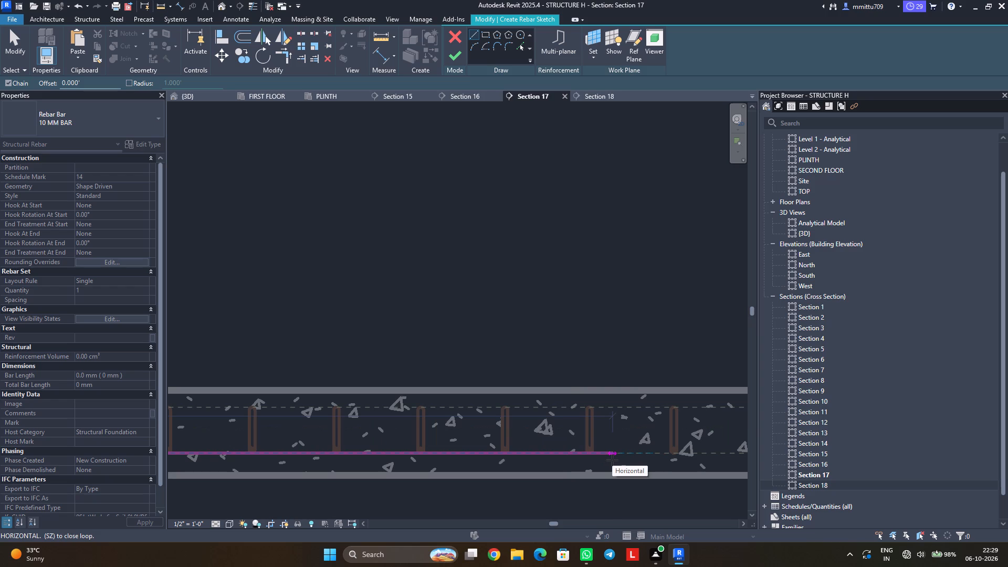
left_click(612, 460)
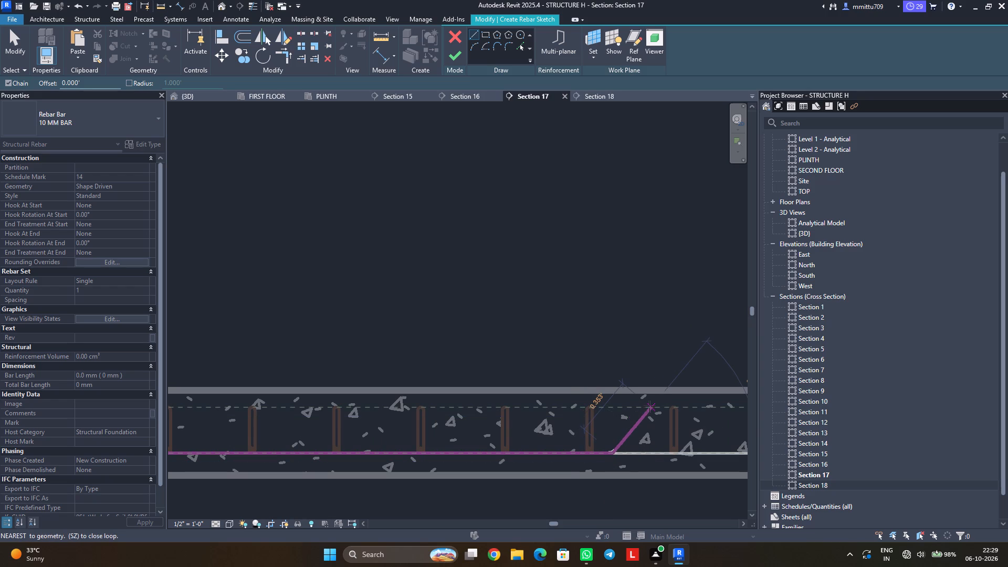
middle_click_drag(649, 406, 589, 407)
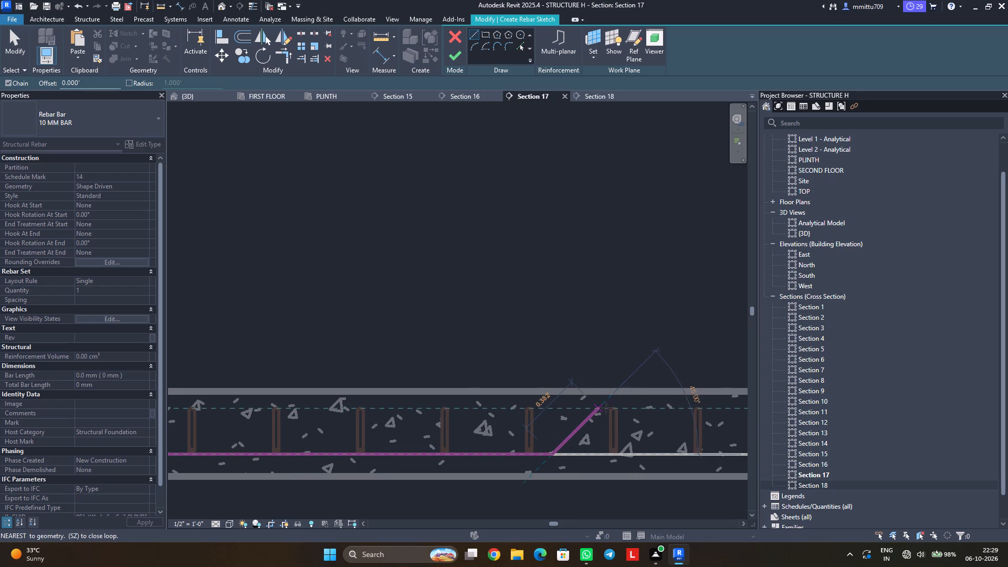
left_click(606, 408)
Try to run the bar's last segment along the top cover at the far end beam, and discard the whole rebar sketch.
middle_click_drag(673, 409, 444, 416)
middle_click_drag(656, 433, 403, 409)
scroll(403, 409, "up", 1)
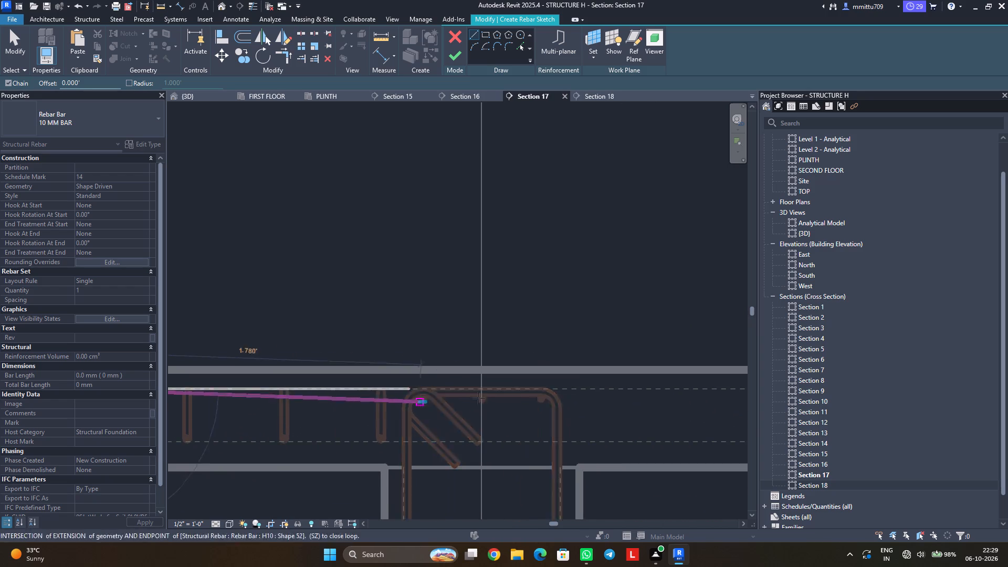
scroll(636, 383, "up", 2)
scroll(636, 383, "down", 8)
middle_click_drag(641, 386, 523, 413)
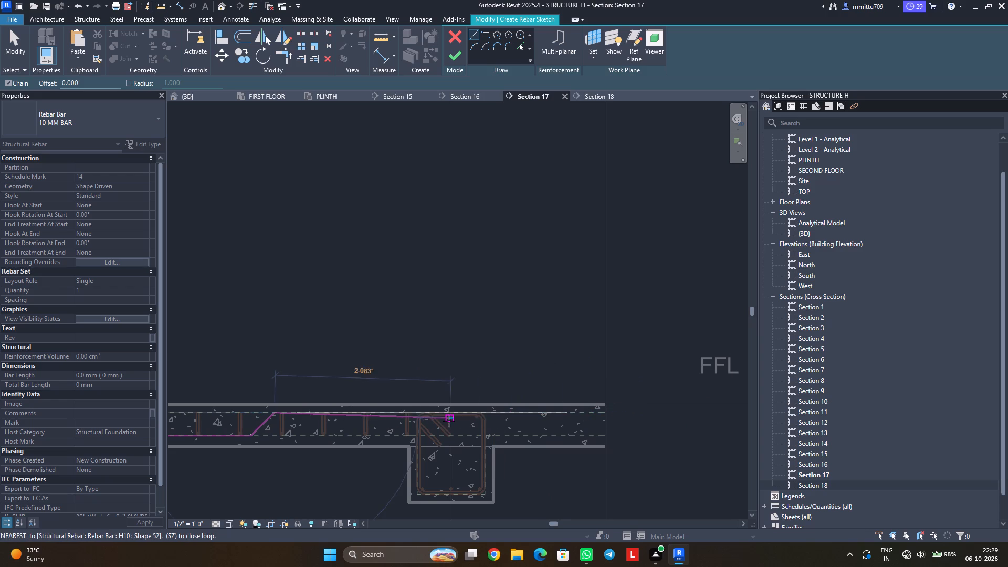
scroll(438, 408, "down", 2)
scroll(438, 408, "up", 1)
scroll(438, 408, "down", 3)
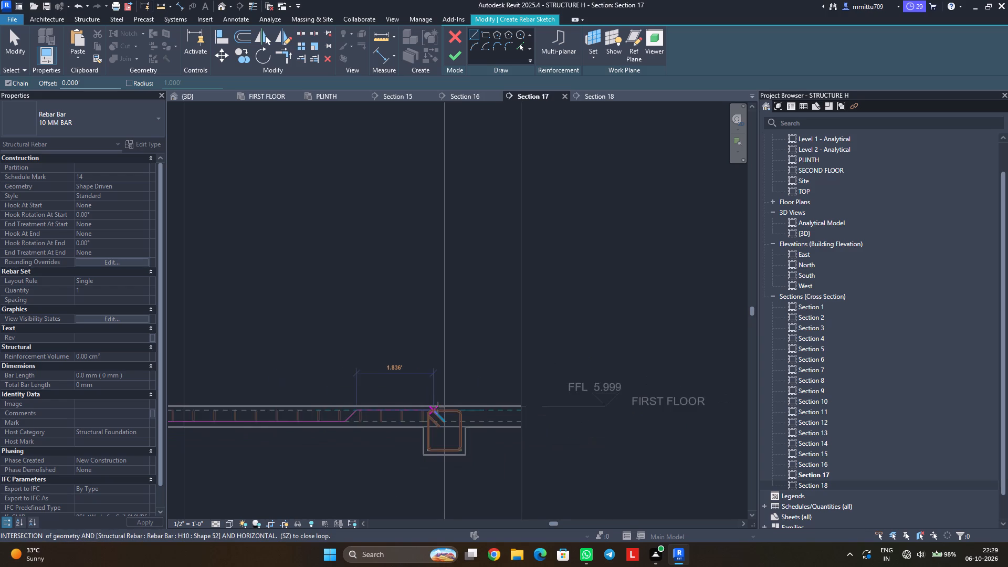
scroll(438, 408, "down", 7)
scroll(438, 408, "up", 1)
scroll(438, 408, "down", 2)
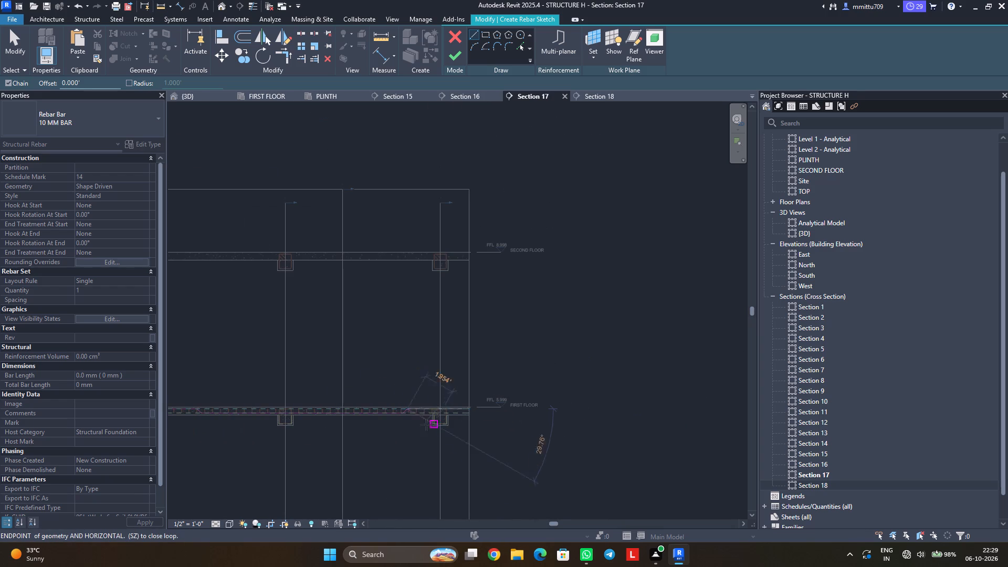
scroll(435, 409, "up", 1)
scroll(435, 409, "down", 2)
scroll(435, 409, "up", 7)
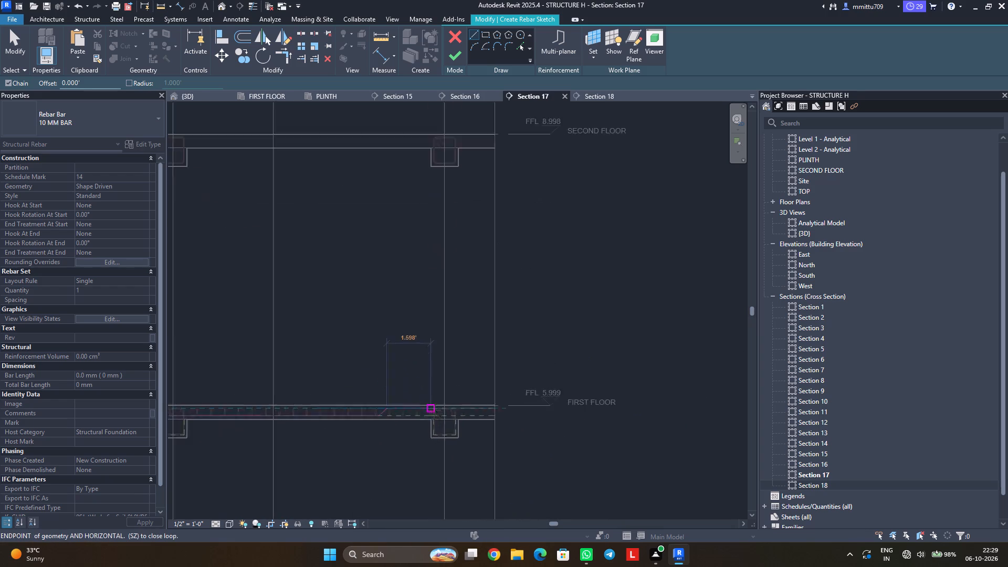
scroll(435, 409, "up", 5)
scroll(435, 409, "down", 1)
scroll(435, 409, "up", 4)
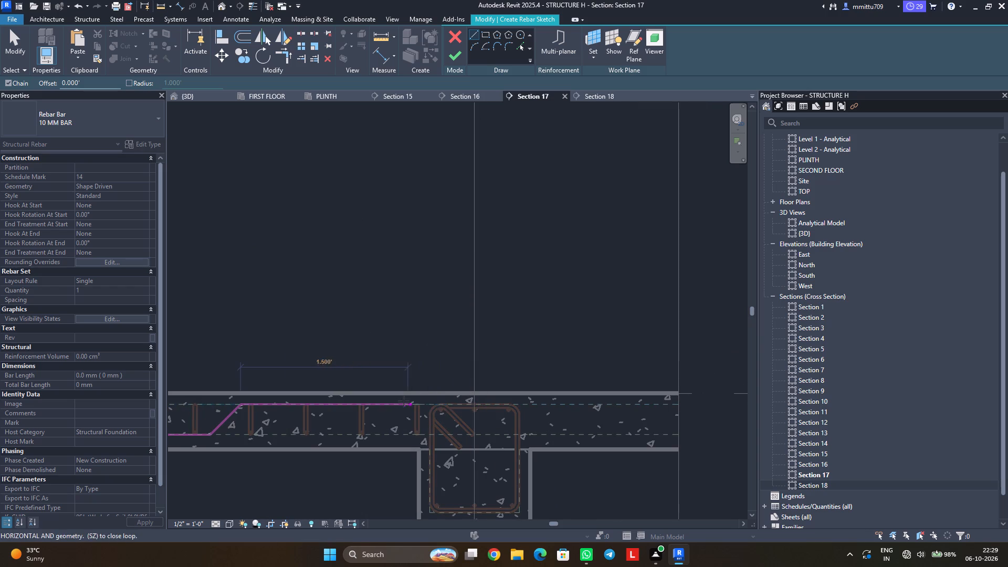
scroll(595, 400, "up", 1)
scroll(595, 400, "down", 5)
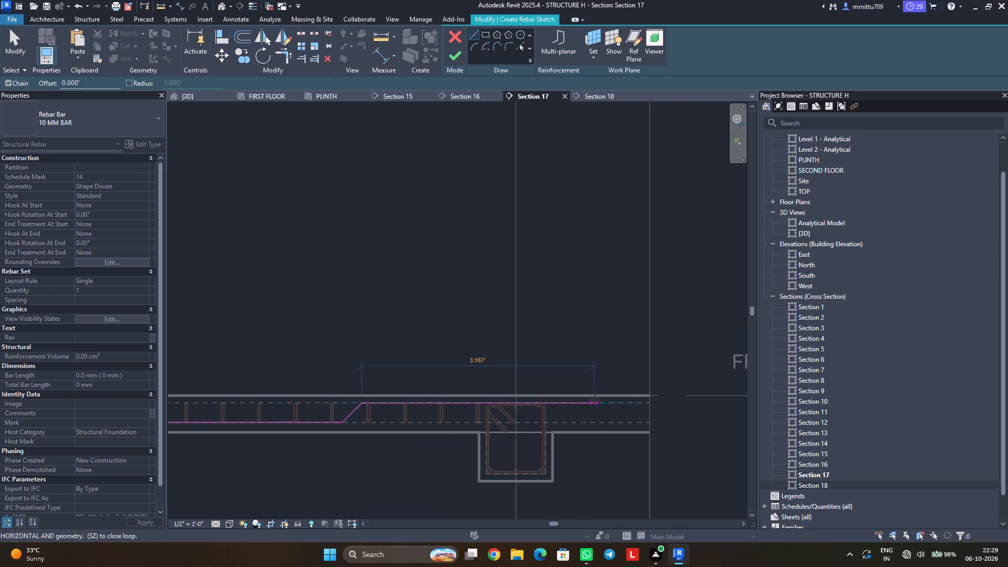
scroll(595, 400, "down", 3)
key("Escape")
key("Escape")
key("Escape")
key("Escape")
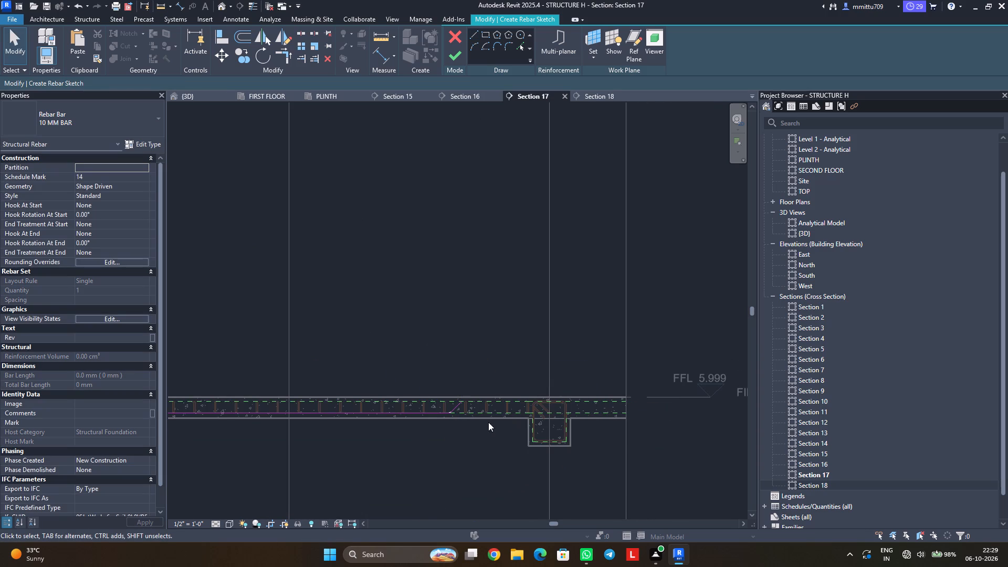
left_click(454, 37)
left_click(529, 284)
Inspect the extent of the long first-floor slab across its beams in Section 17, leaving it deselected.
scroll(497, 401, "down", 1)
scroll(497, 401, "up", 1)
scroll(497, 400, "down", 1)
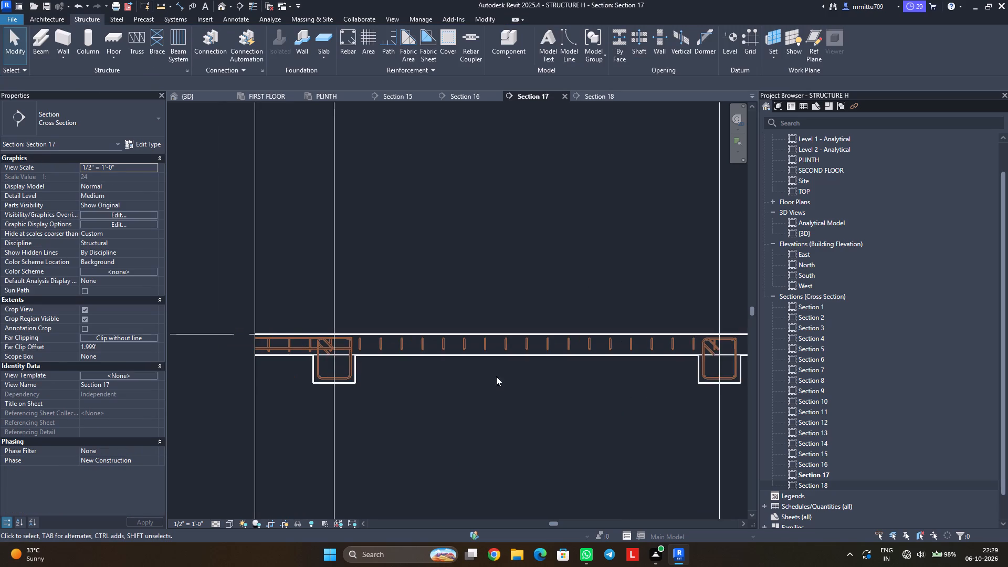
left_click(497, 355)
scroll(506, 397, "down", 2)
scroll(506, 397, "up", 1)
scroll(506, 397, "down", 1)
scroll(506, 397, "up", 1)
scroll(506, 397, "down", 3)
scroll(506, 397, "up", 1)
scroll(506, 397, "down", 6)
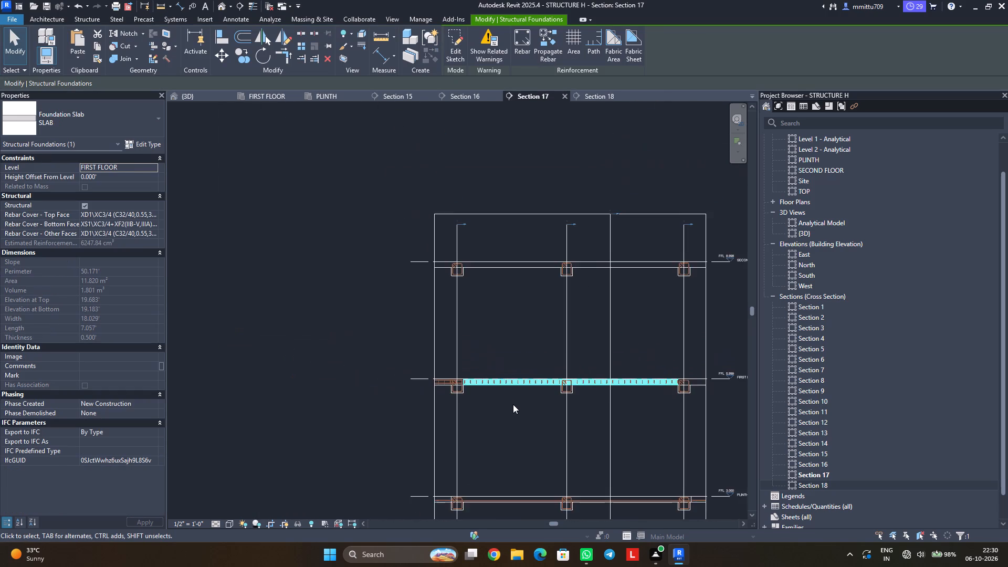
middle_click_drag(513, 404, 451, 427)
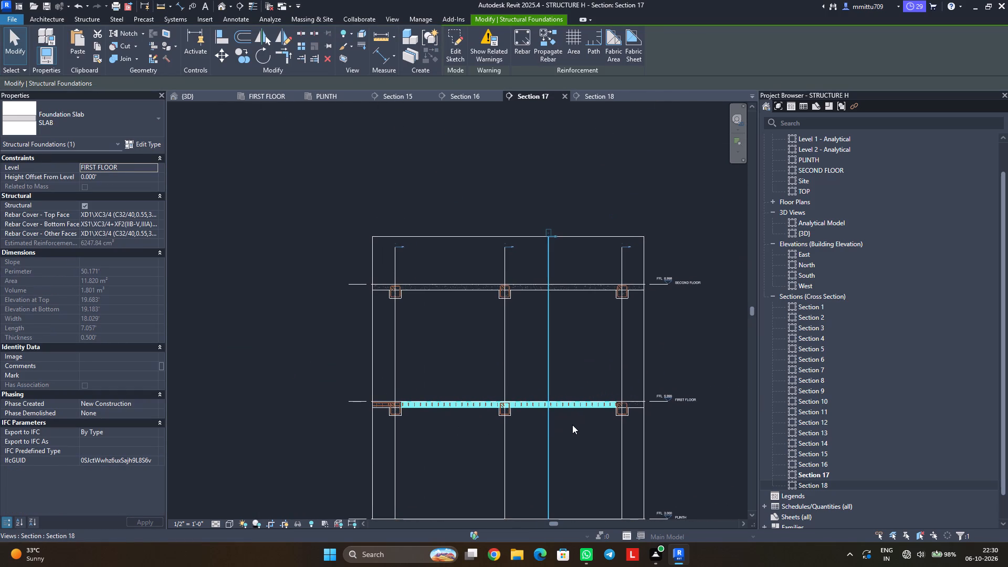
key("Escape")
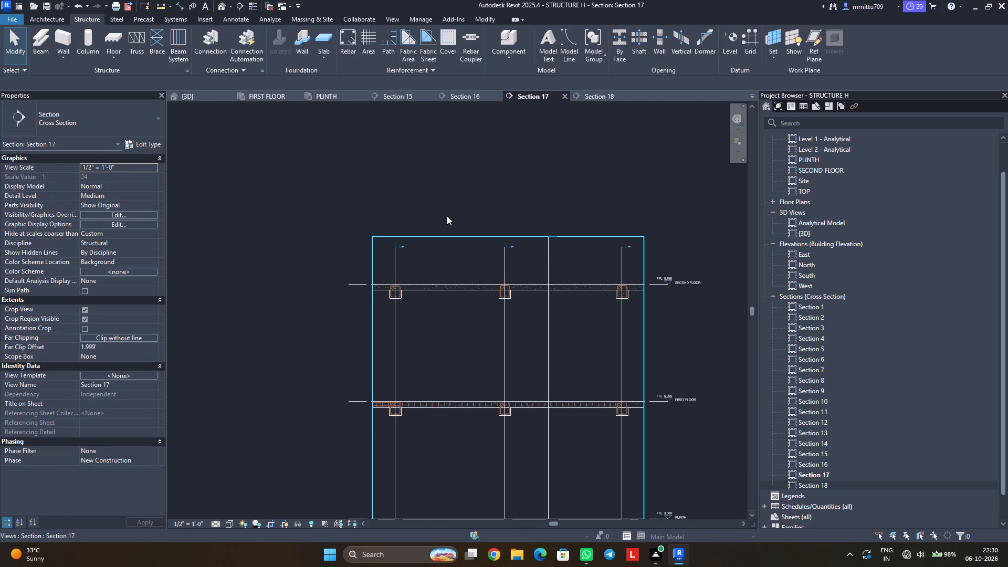
Sketch a 10 MM BAR hosted in the long first-floor slab, its first segment running 3' along the top cover from the far end beam.
left_click(352, 52)
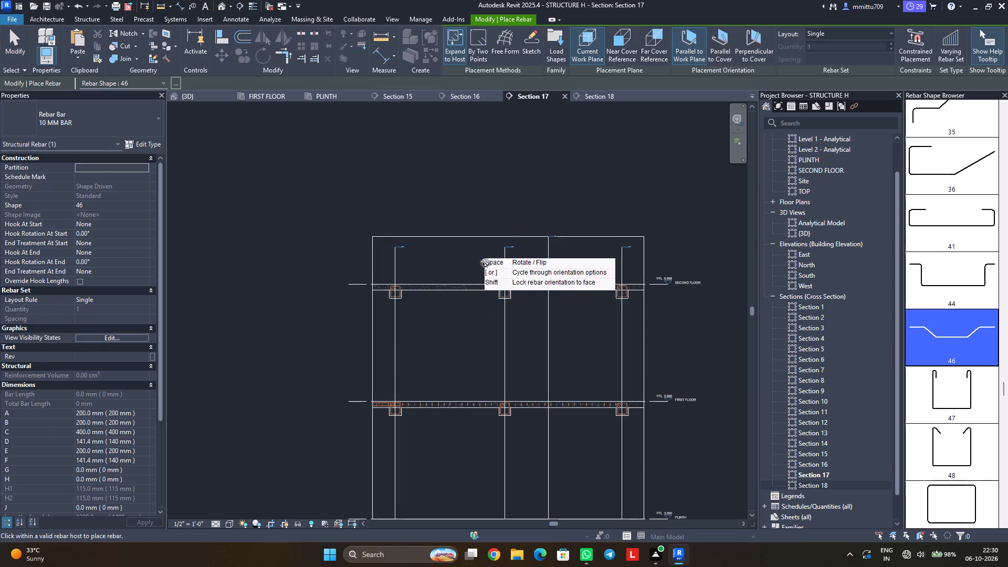
left_click(530, 43)
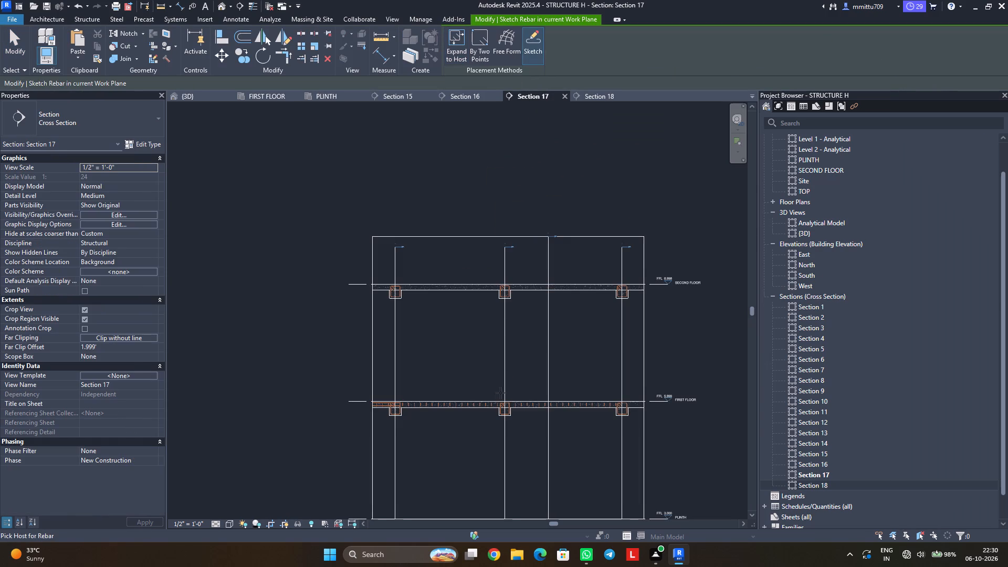
left_click(493, 400)
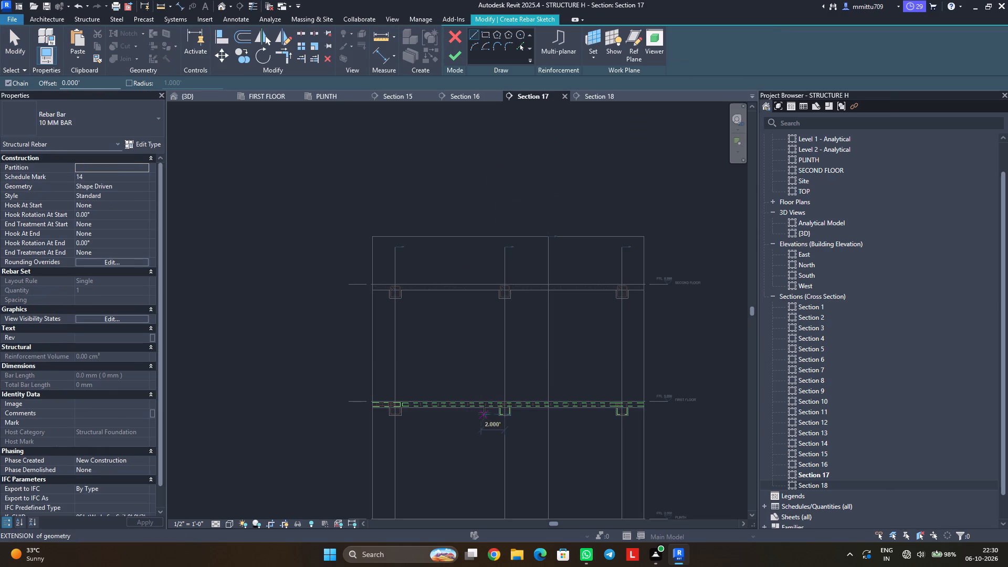
scroll(484, 413, "down", 1)
scroll(484, 413, "up", 2)
scroll(648, 401, "up", 1)
scroll(648, 401, "down", 1)
scroll(648, 401, "up", 7)
scroll(633, 415, "down", 1)
scroll(633, 415, "up", 1)
scroll(633, 415, "down", 1)
scroll(628, 417, "up", 3)
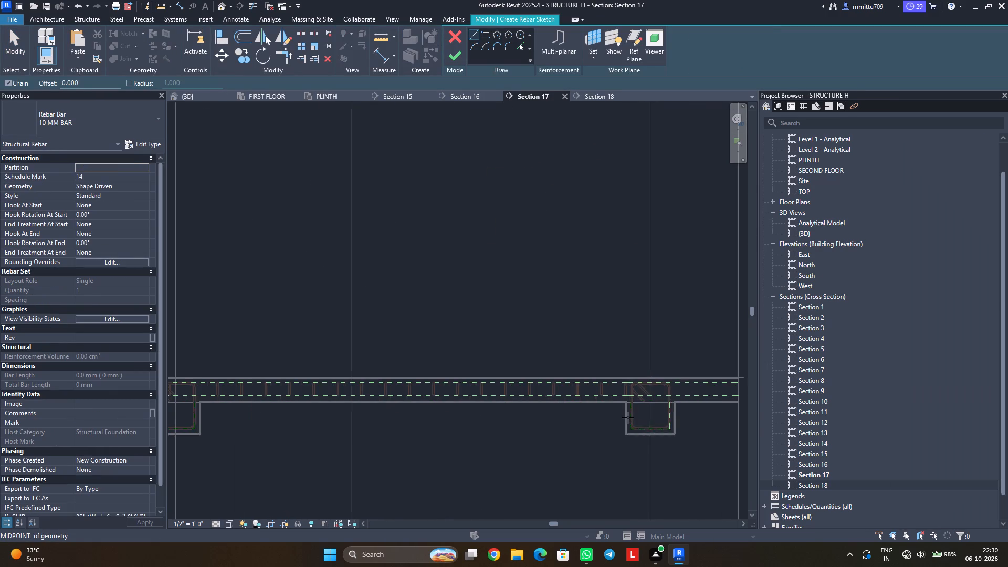
scroll(628, 417, "up", 10)
scroll(624, 401, "down", 1)
scroll(624, 401, "up", 2)
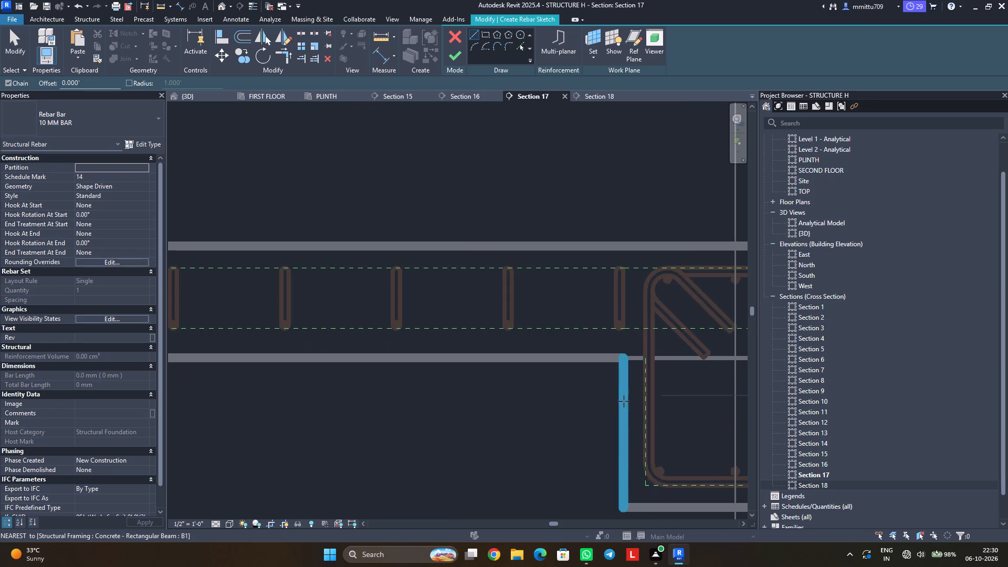
middle_click_drag(623, 371, 534, 391)
scroll(534, 391, "down", 7)
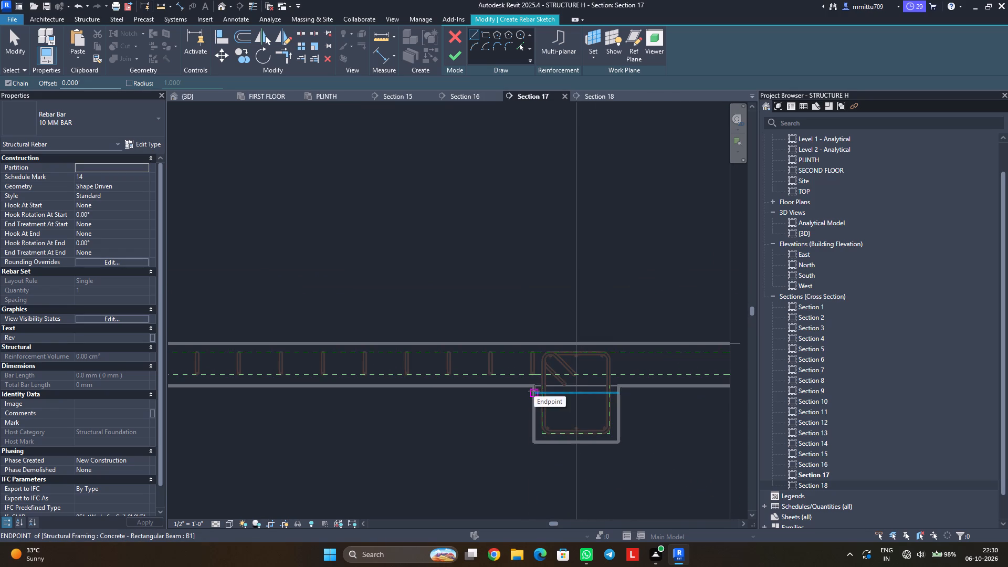
scroll(547, 426, "down", 6)
middle_click_drag(429, 413, 583, 382)
scroll(429, 413, "down", 1)
middle_click_drag(383, 371, 531, 353)
scroll(541, 383, "up", 1)
middle_click_drag(541, 383, 380, 381)
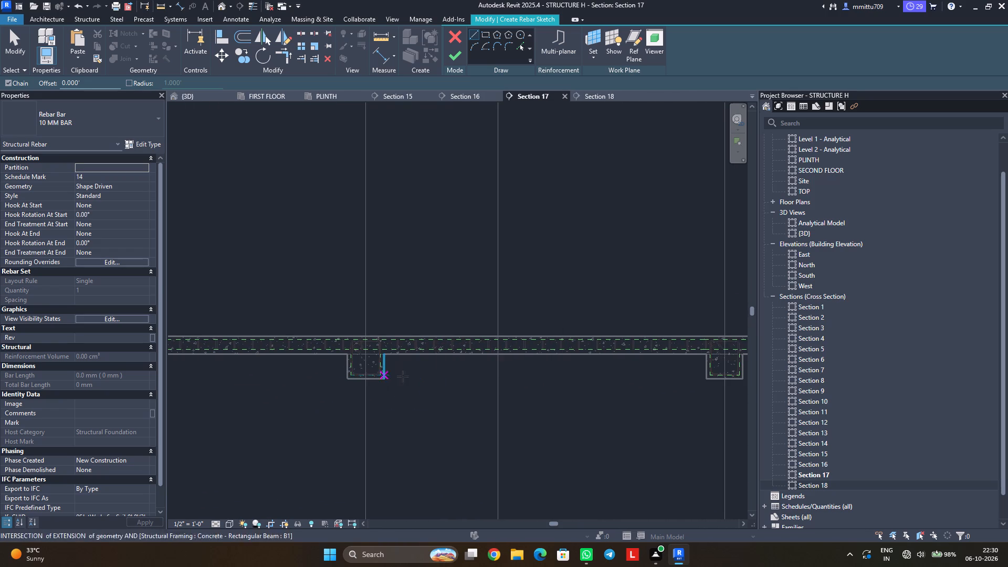
middle_click_drag(539, 382, 440, 382)
scroll(440, 382, "up", 1)
scroll(631, 345, "up", 3)
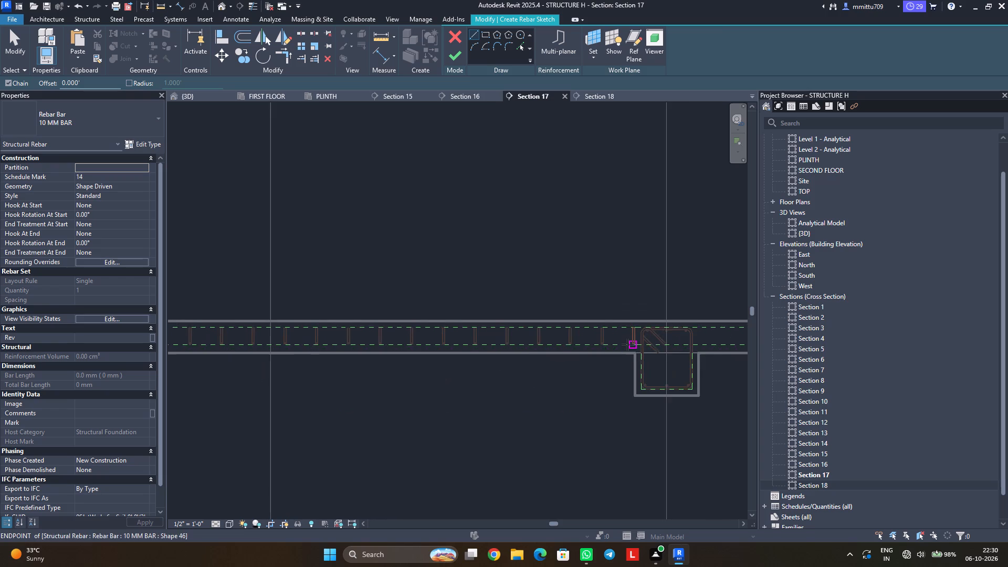
scroll(627, 344, "up", 4)
middle_click_drag(610, 351, 532, 356)
scroll(532, 356, "up", 1)
scroll(578, 341, "up", 4)
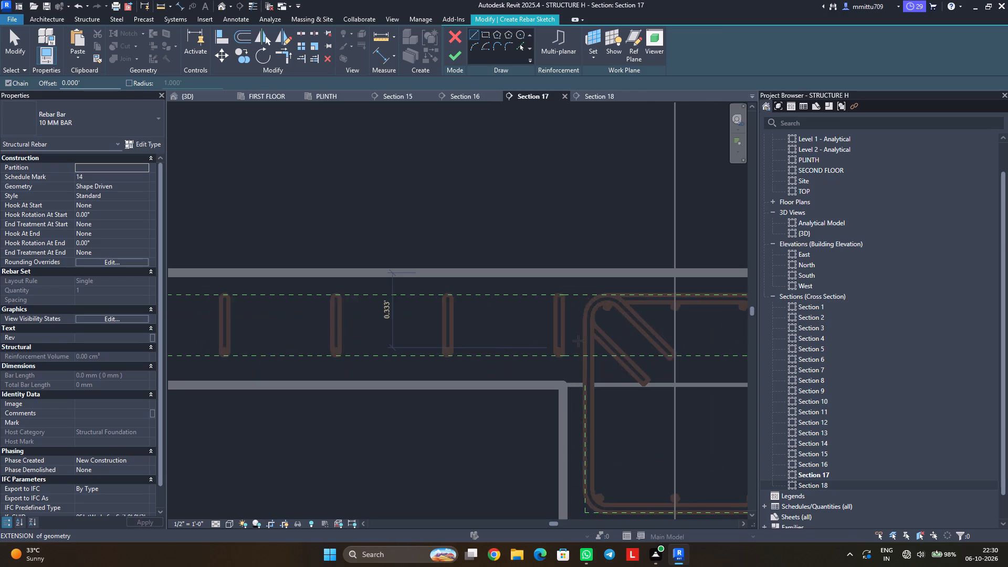
scroll(578, 341, "up", 12)
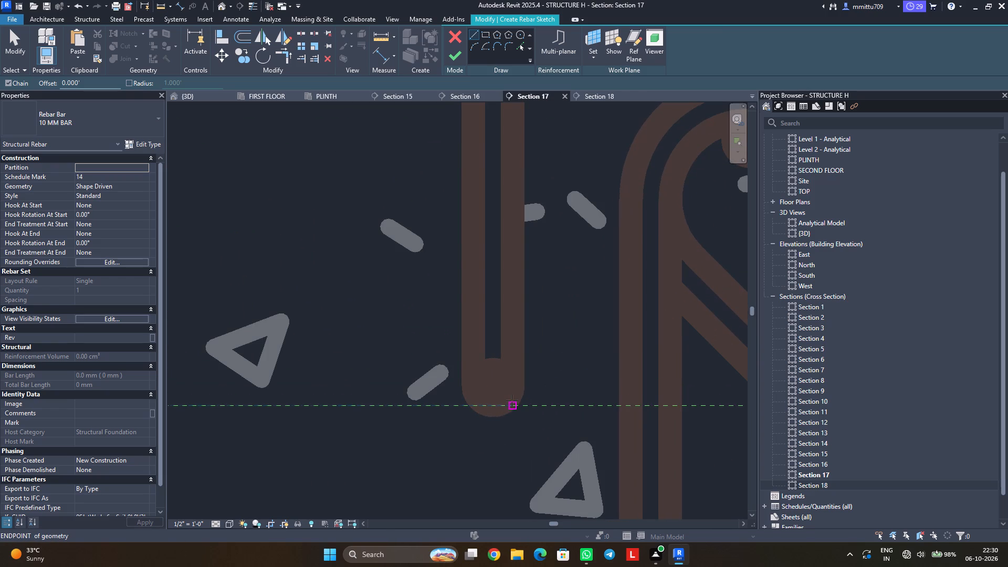
scroll(509, 296, "down", 1)
scroll(509, 296, "up", 1)
scroll(509, 296, "down", 1)
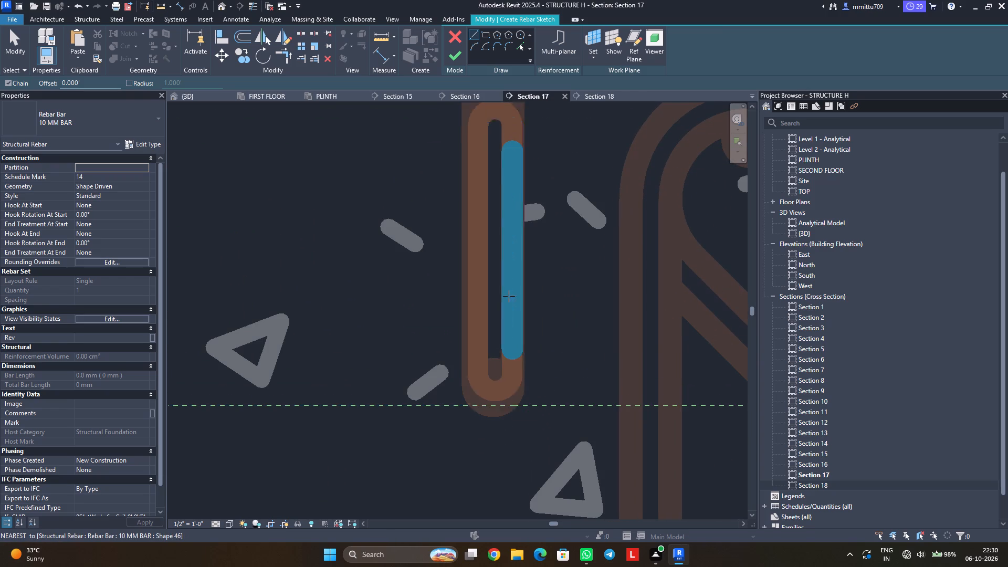
scroll(509, 296, "down", 5)
middle_click_drag(509, 296, 521, 376)
scroll(521, 376, "up", 1)
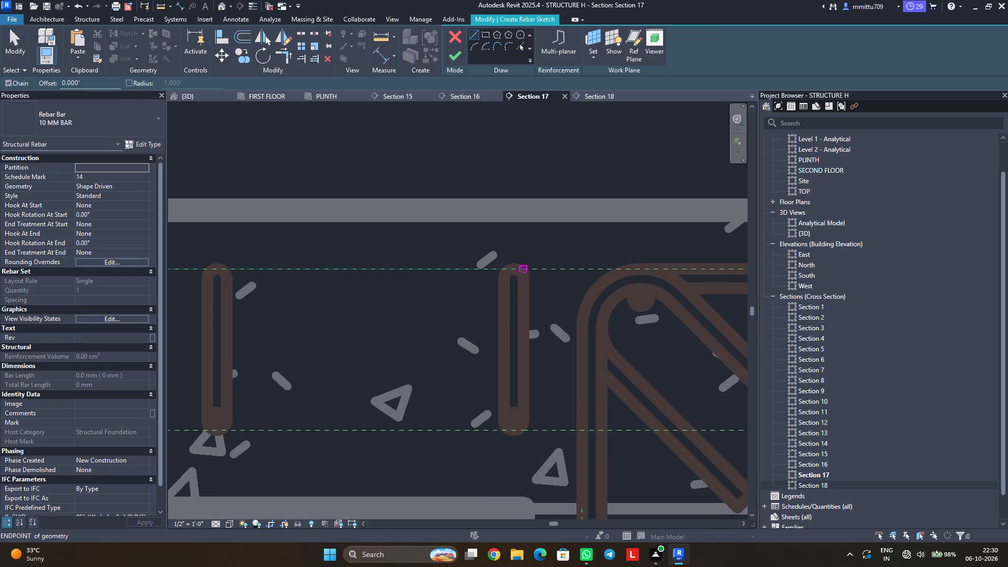
left_click(524, 270)
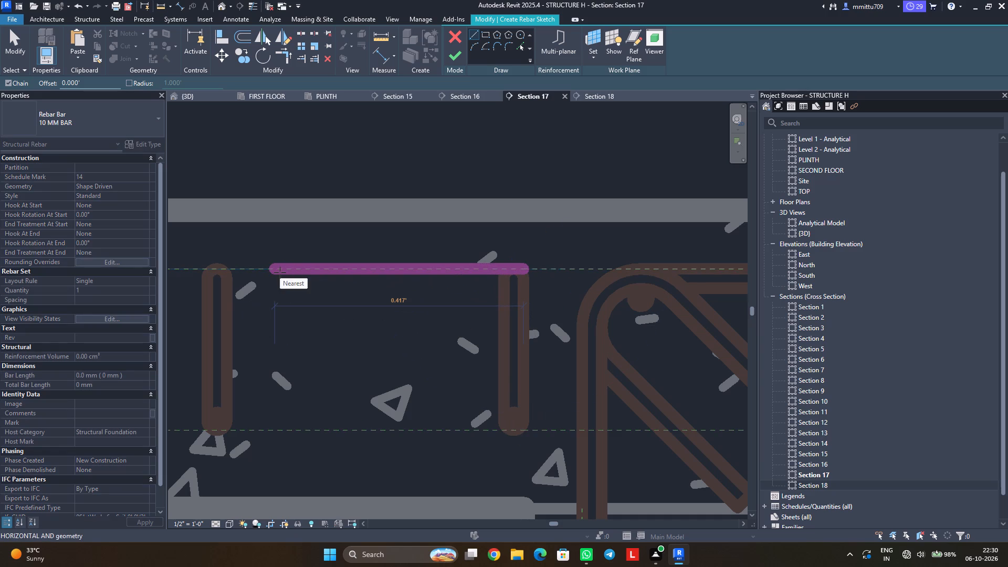
type("3'")
key("Return")
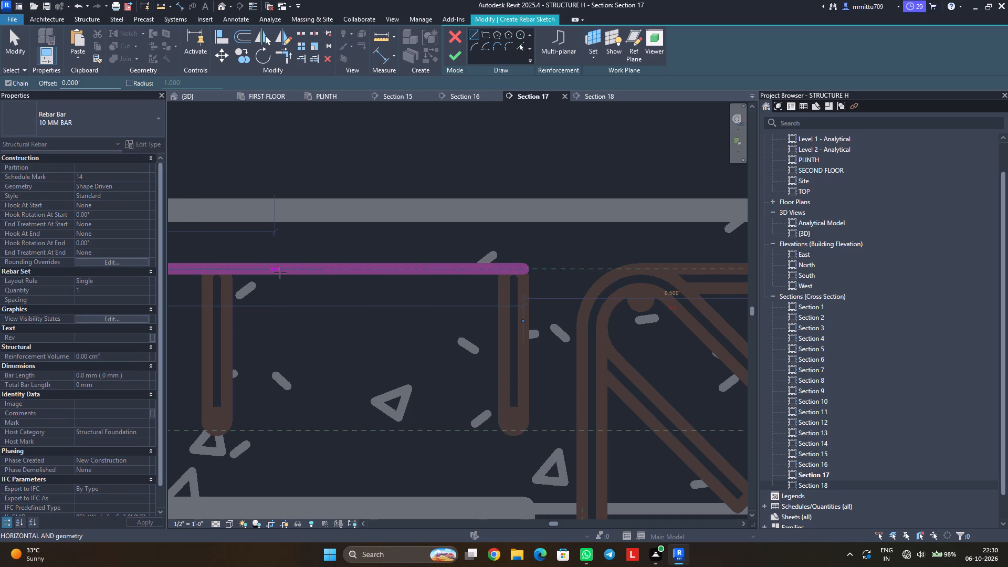
Crank the bar 45° down from the top cover to the bottom cover with a segment about 0.38' long.
scroll(257, 309, "down", 6)
middle_click_drag(225, 354, 638, 319)
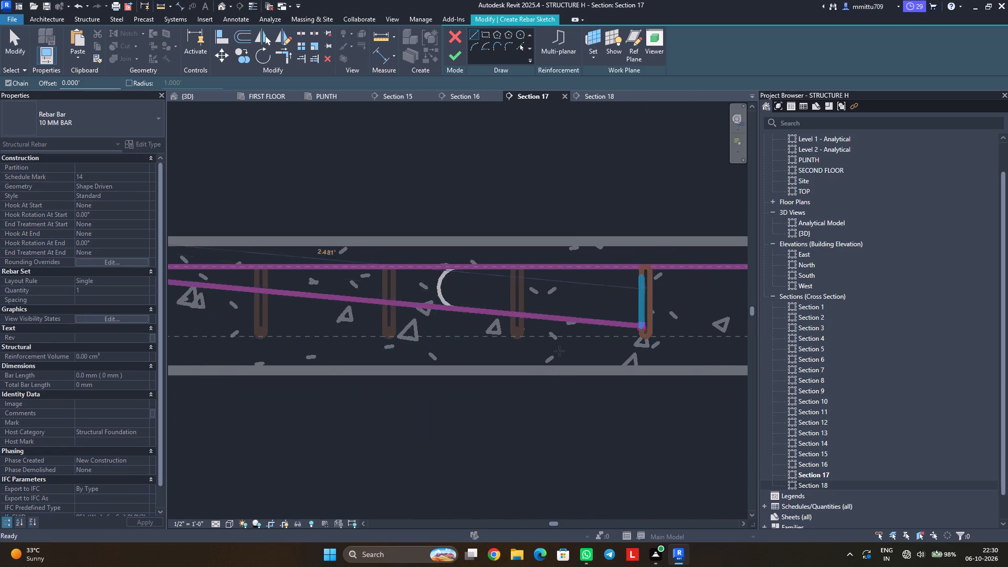
scroll(275, 367, "down", 2)
scroll(274, 370, "up", 1)
scroll(274, 370, "down", 2)
scroll(274, 370, "up", 1)
scroll(274, 370, "down", 7)
middle_click_drag(236, 373, 368, 373)
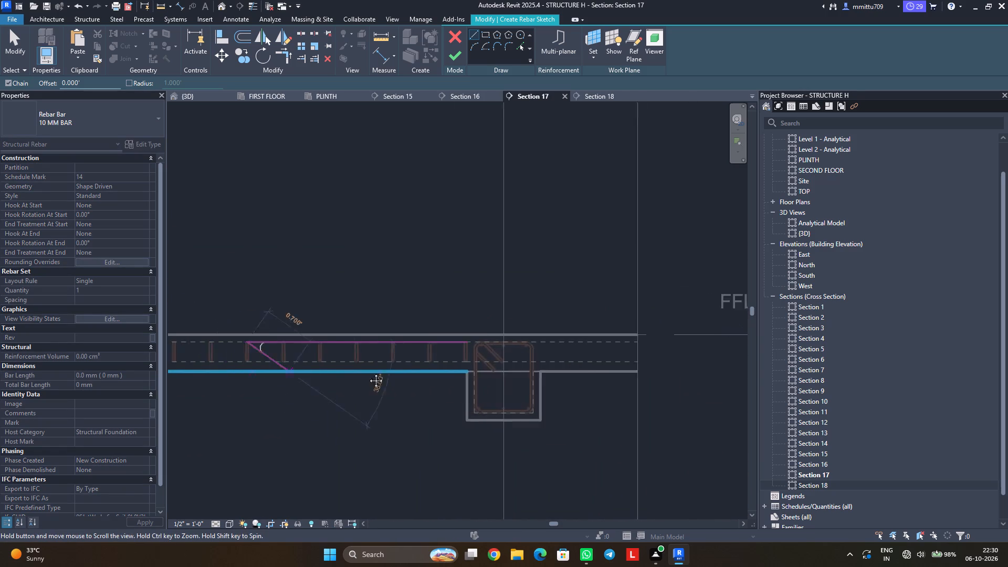
middle_click_drag(368, 373, 587, 373)
scroll(512, 363, "up", 10)
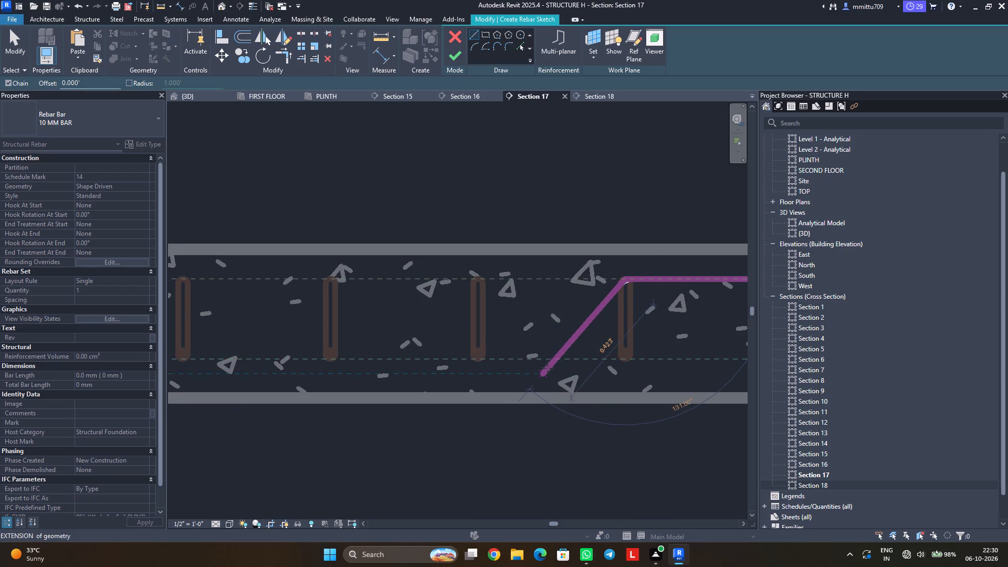
left_click(541, 360)
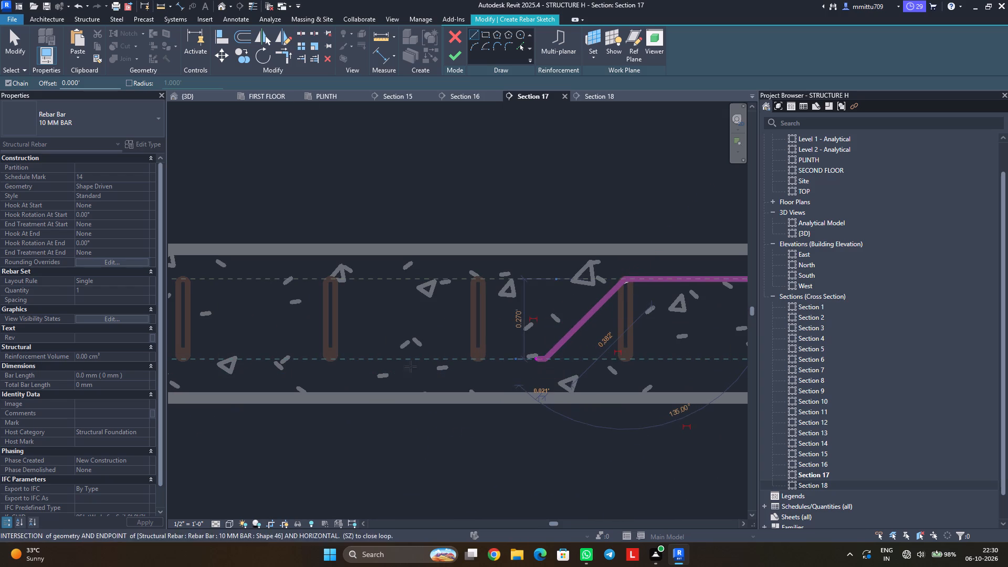
Continue the bar along the bottom cover past the middle beam to short of the opposite end beam, and crank it 45° up to the top cover.
scroll(327, 379, "down", 2)
scroll(327, 379, "up", 1)
scroll(327, 379, "down", 1)
scroll(327, 379, "up", 2)
scroll(327, 379, "down", 4)
middle_click_drag(281, 379, 621, 437)
scroll(338, 416, "up", 1)
scroll(335, 418, "down", 3)
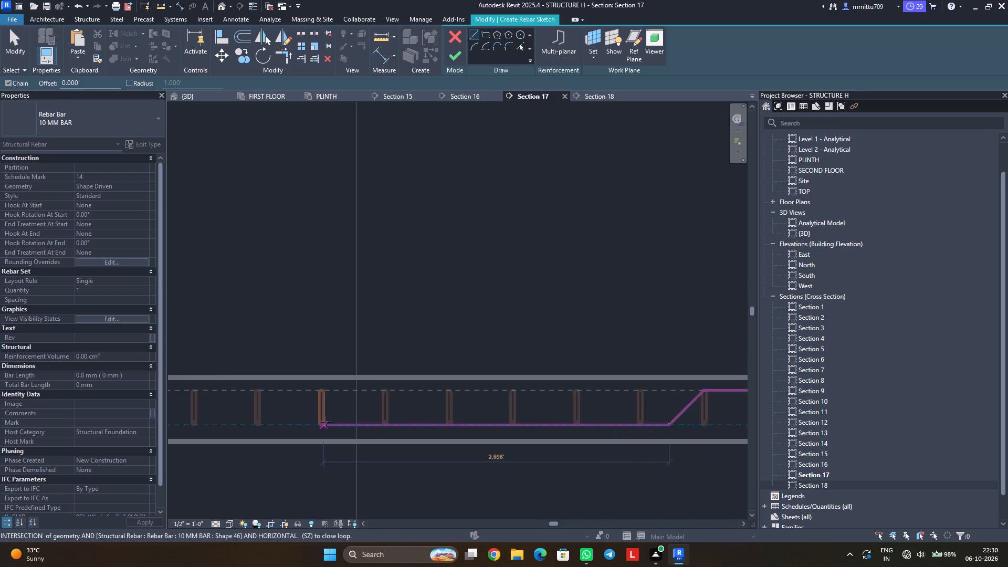
scroll(326, 422, "down", 11)
middle_click_drag(308, 425, 520, 425)
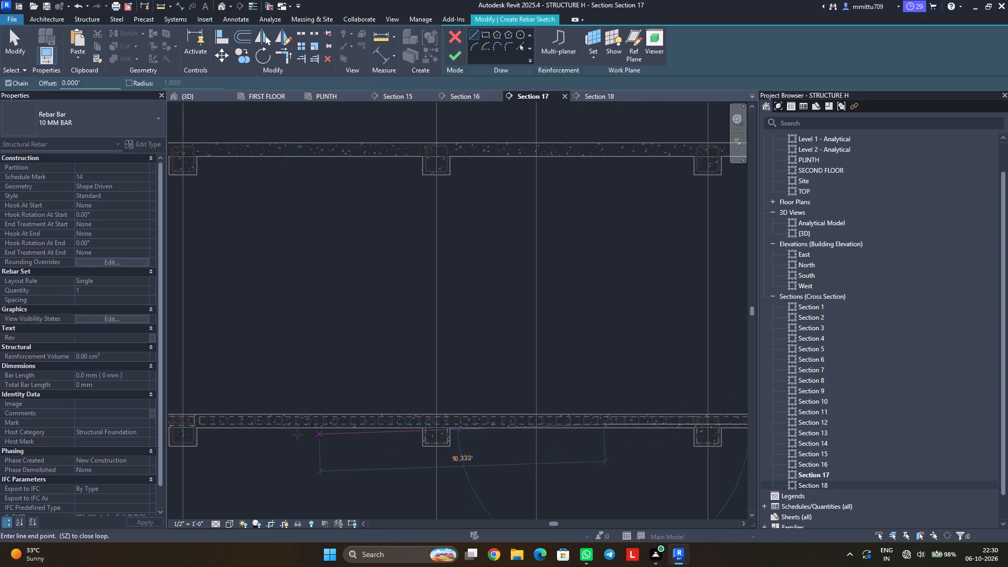
middle_click_drag(286, 426, 492, 445)
scroll(491, 442, "up", 6)
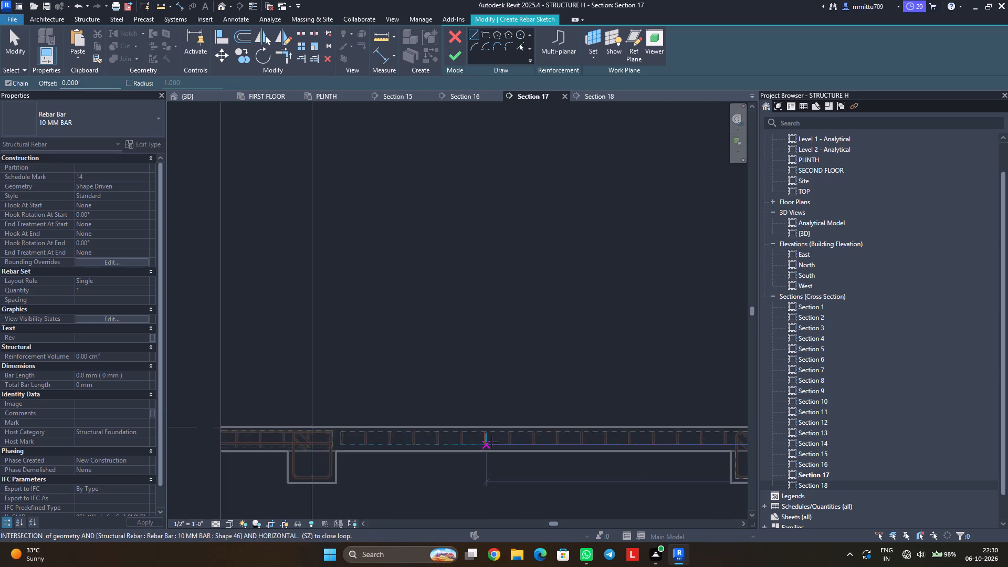
scroll(491, 442, "up", 8)
left_click(471, 449)
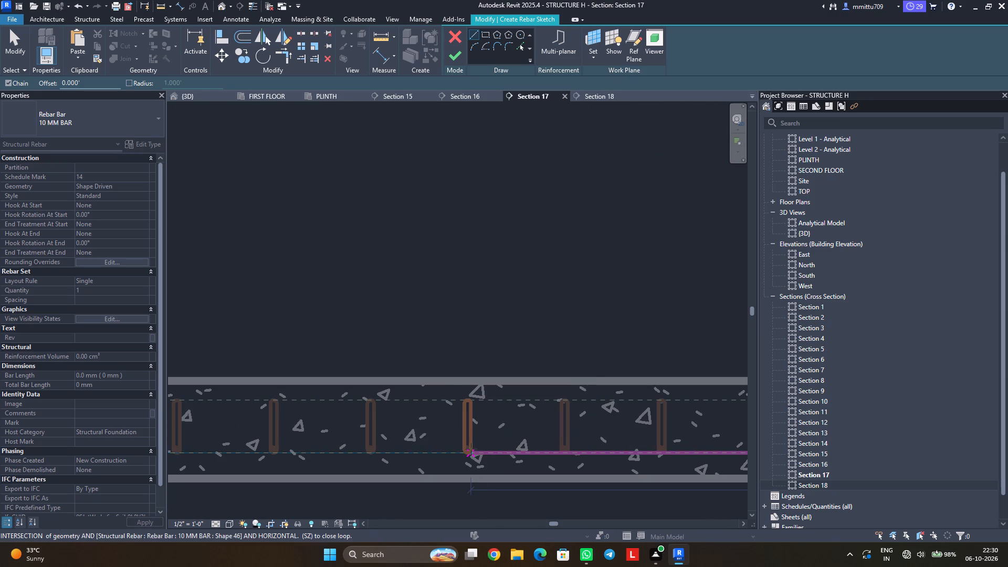
left_click(427, 400)
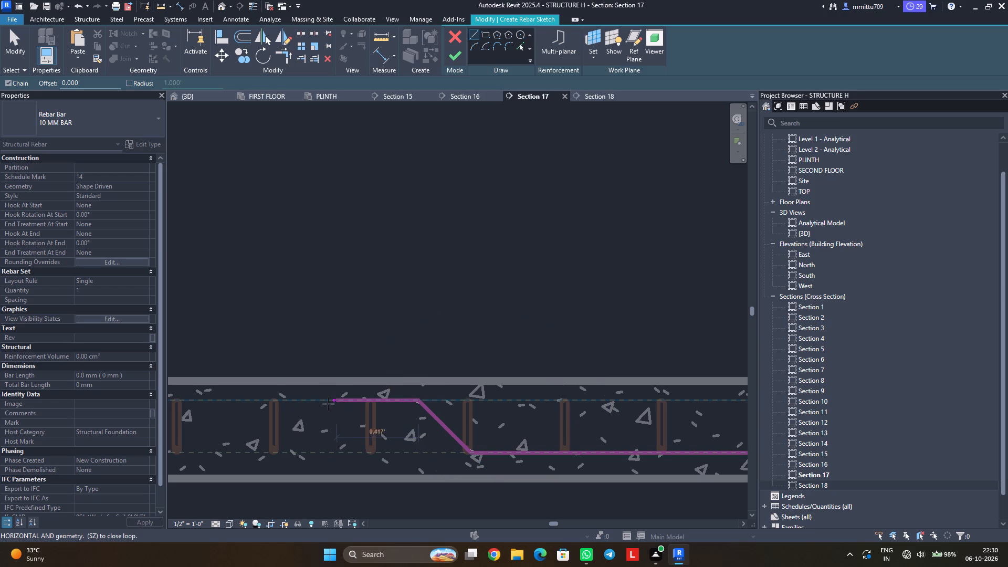
Run the bar's last segment about 2.75' along the top cover to the end of the slab's cover line, and finish the rebar sketch.
middle_click_drag(317, 403, 773, 414)
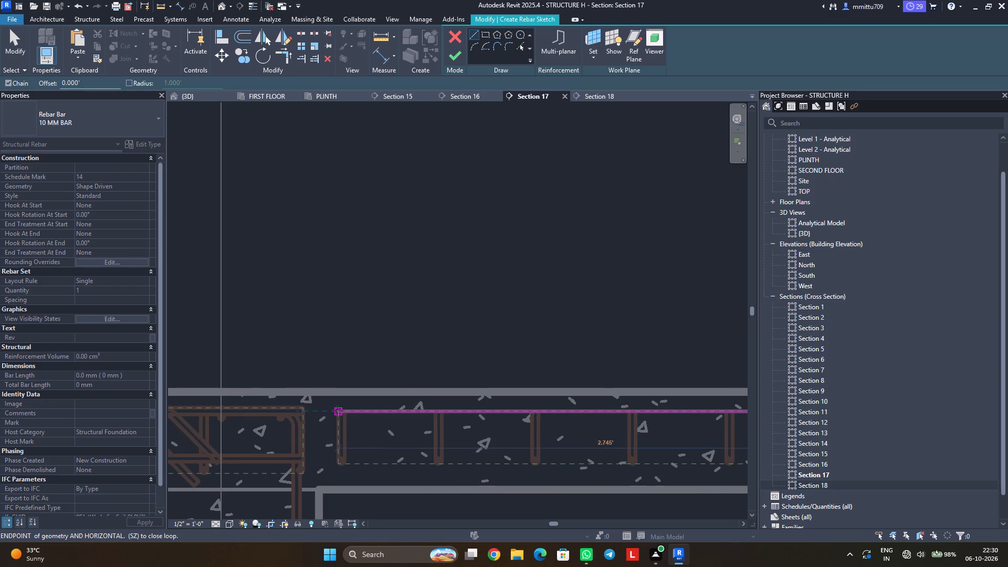
left_click(337, 411)
key("Escape")
key("Escape")
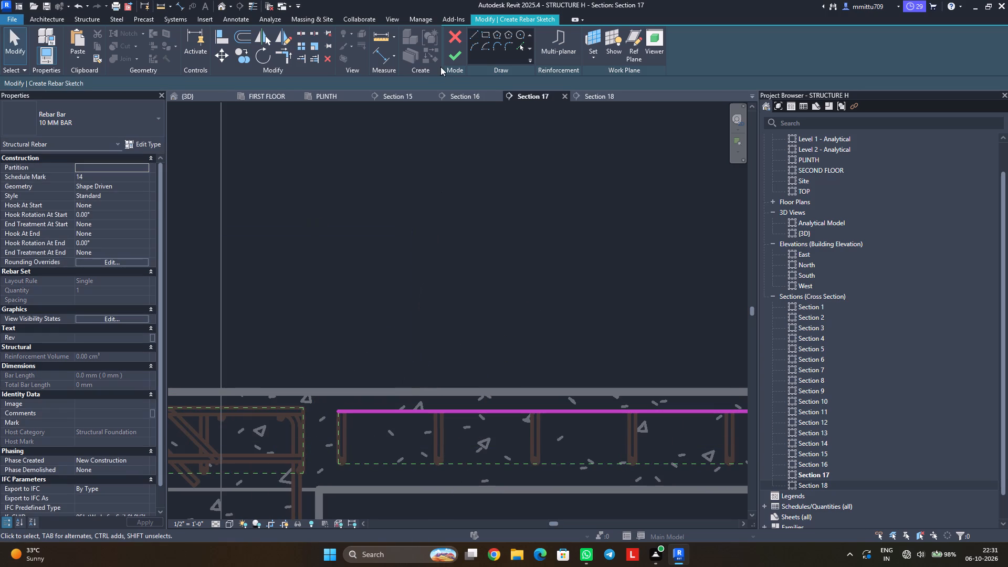
left_click(458, 56)
key("Escape")
key("Escape")
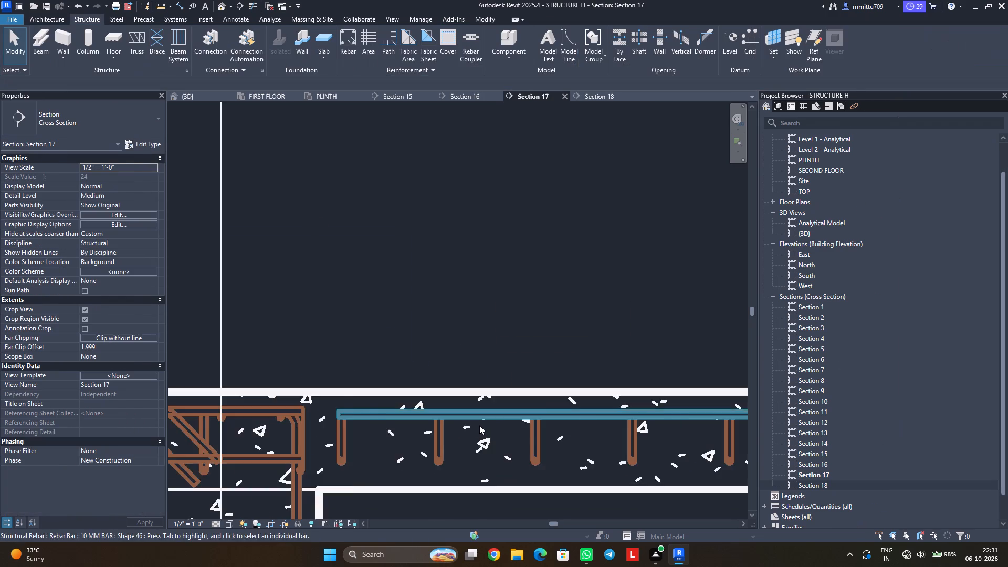
Lay out the new cranked bar as a rebar set with Maximum Spacing at 6".
scroll(476, 426, "down", 8)
left_click(539, 425)
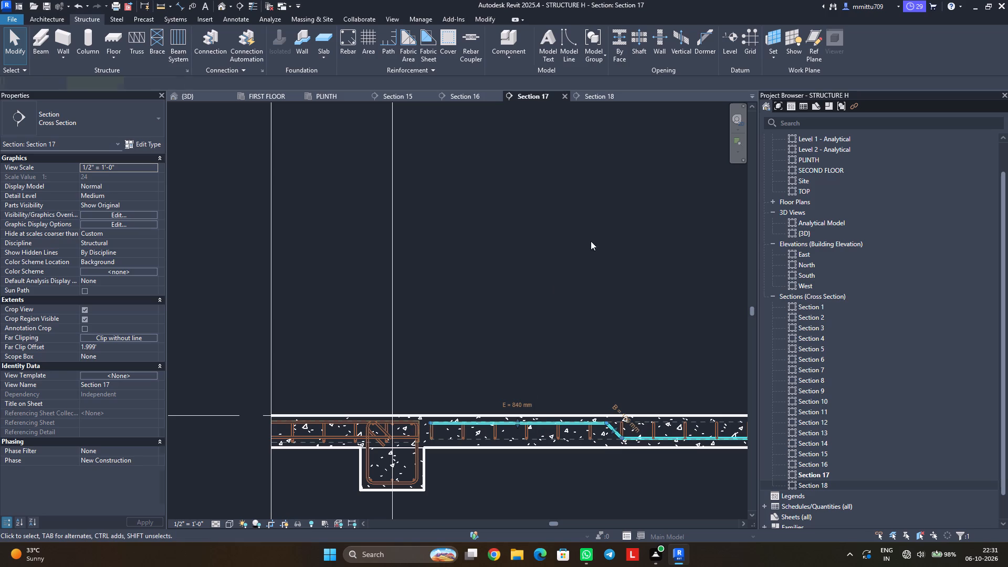
left_click(581, 33)
left_click(572, 69)
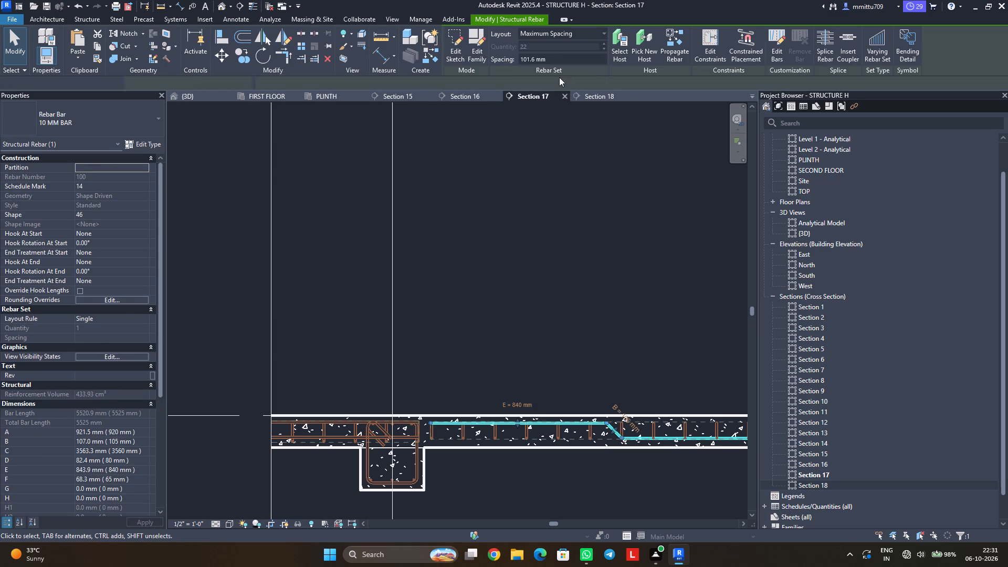
left_click(561, 61)
type("6\"")
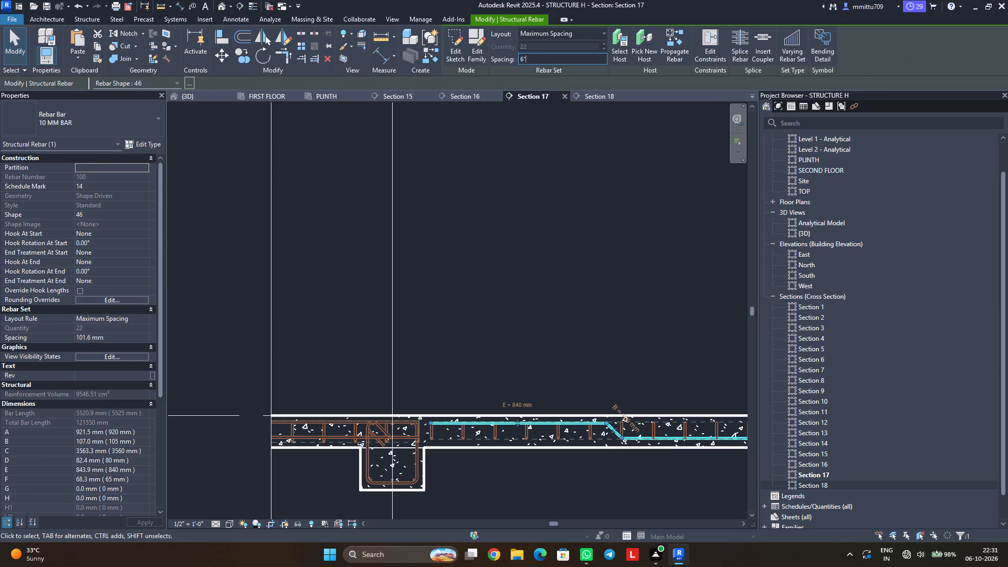
key("Return")
left_click(568, 306)
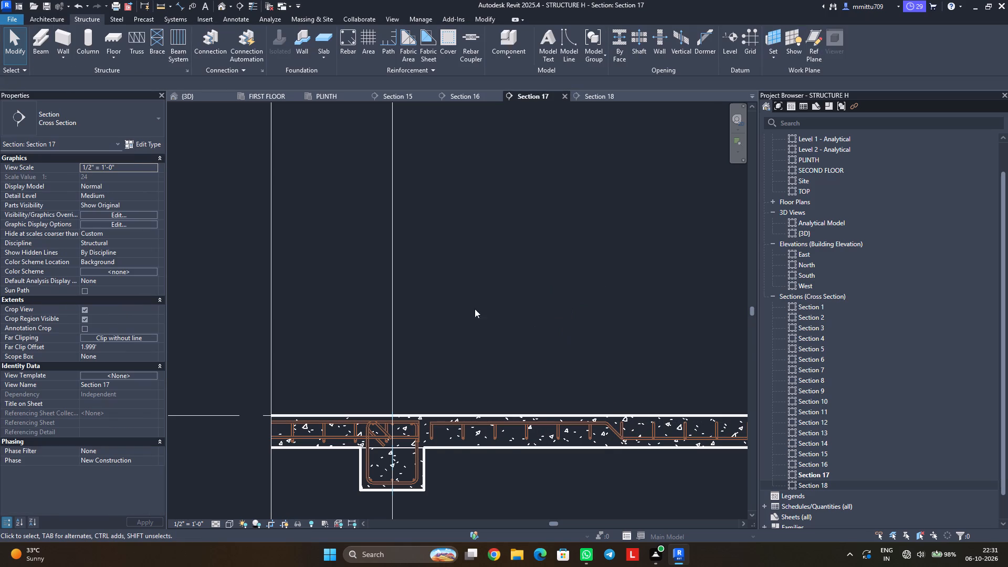
Check the reinforcement in the {3D} view, and set all 10 MM BAR instances to show unobscured in {3D}.
left_click(202, 96)
scroll(361, 408, "down", 3)
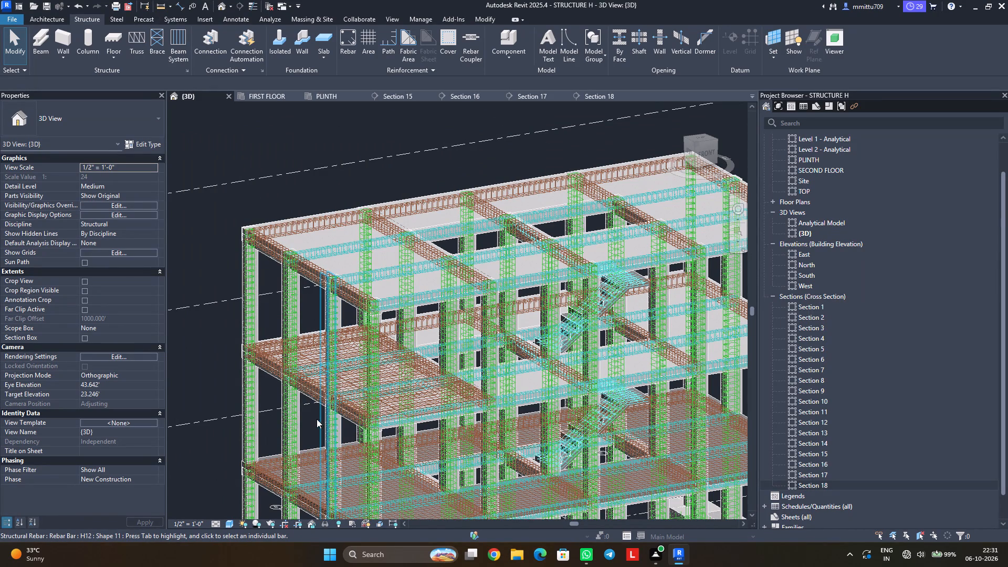
left_click(522, 98)
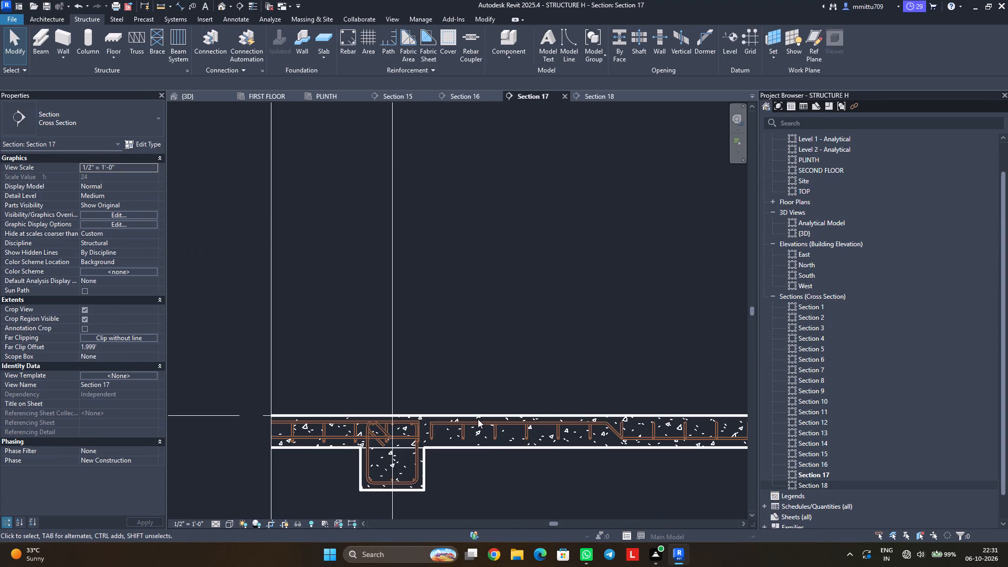
left_click(478, 419)
type("SA")
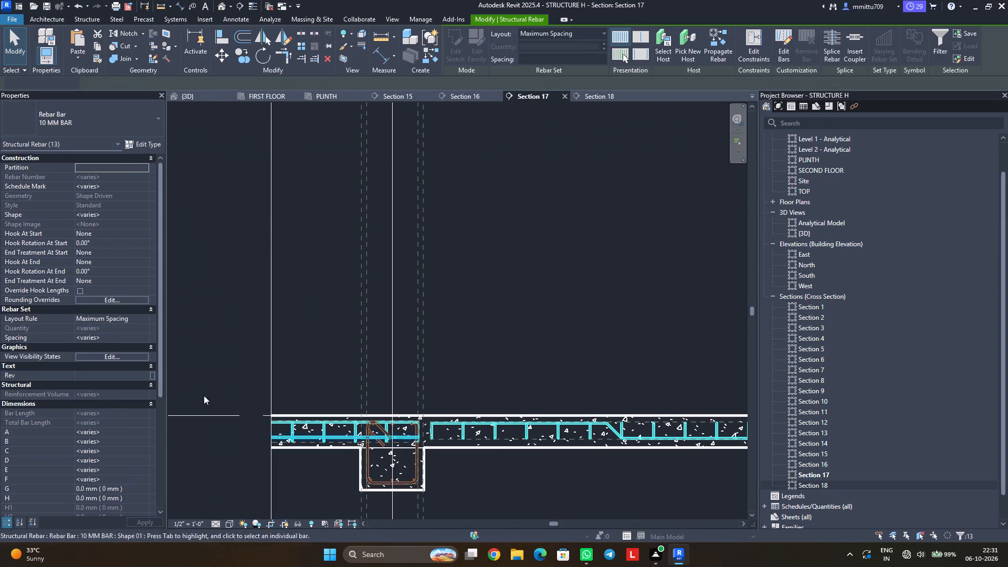
left_click(98, 354)
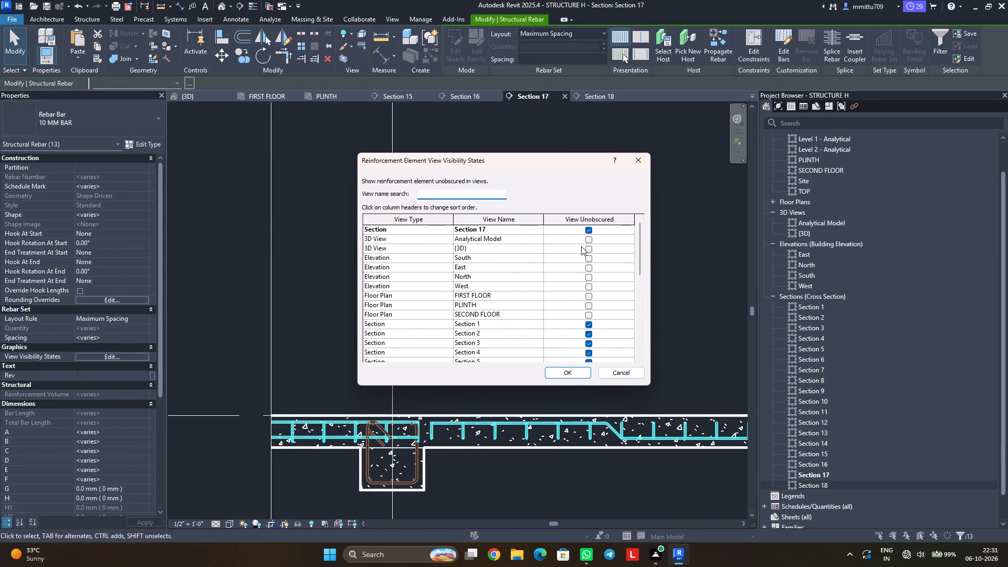
left_click(587, 250)
left_click(567, 373)
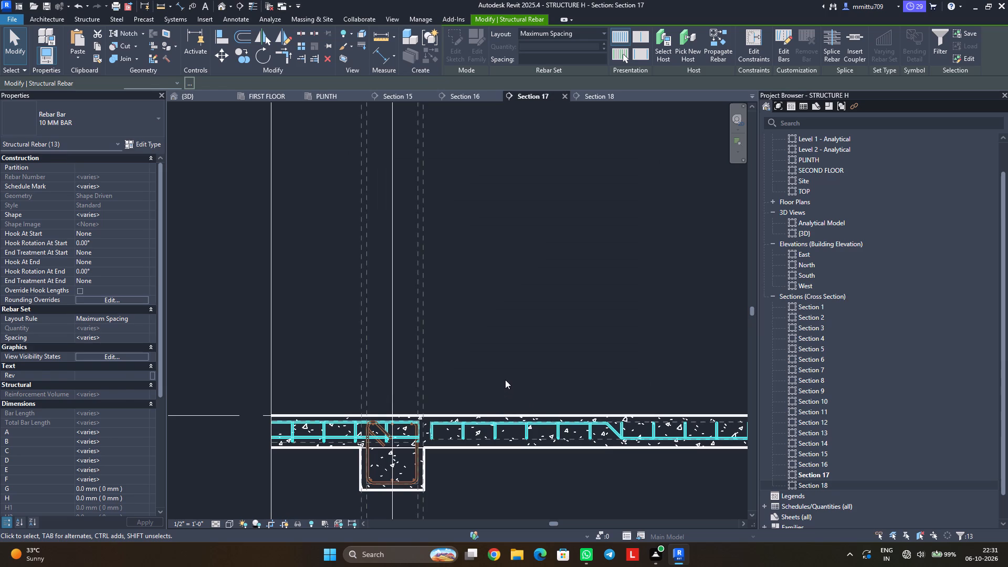
Examine the long first-floor slab's reinforcement in the {3D} view.
left_click(505, 380)
left_click(204, 101)
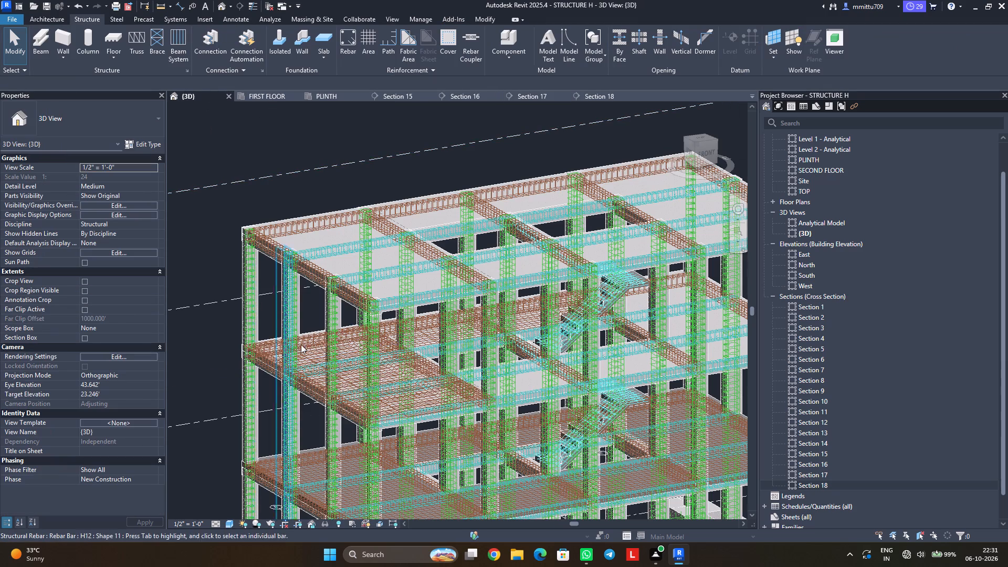
middle_click_drag(296, 369, 500, 381)
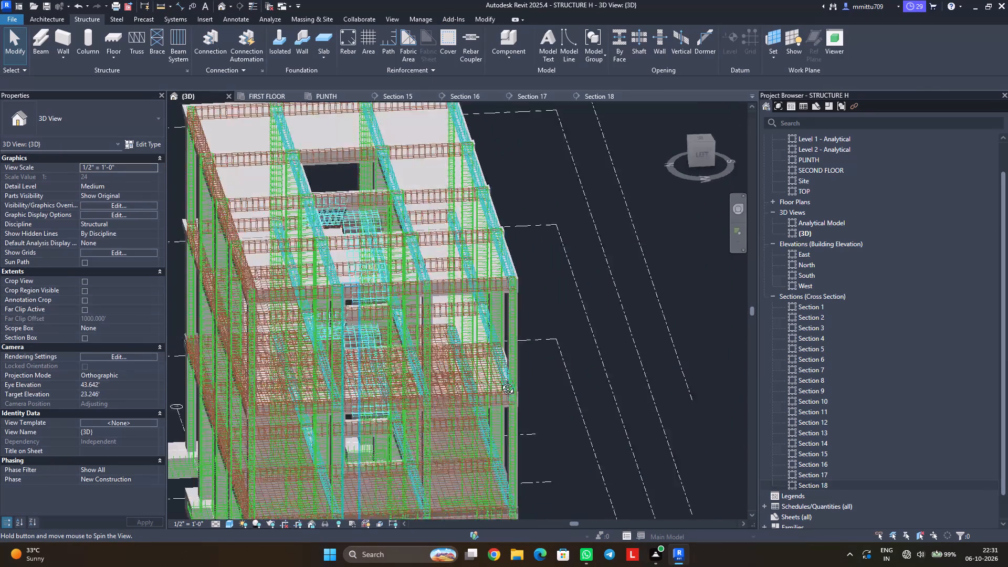
middle_click_drag(500, 381, 507, 381)
scroll(246, 344, "up", 3)
middle_click_drag(212, 359, 523, 370)
scroll(442, 331, "up", 7)
scroll(440, 331, "down", 2)
scroll(439, 343, "up", 1)
scroll(439, 343, "down", 2)
scroll(439, 343, "up", 1)
scroll(439, 343, "down", 2)
scroll(439, 343, "up", 1)
scroll(439, 343, "down", 2)
scroll(439, 343, "up", 1)
scroll(439, 343, "down", 1)
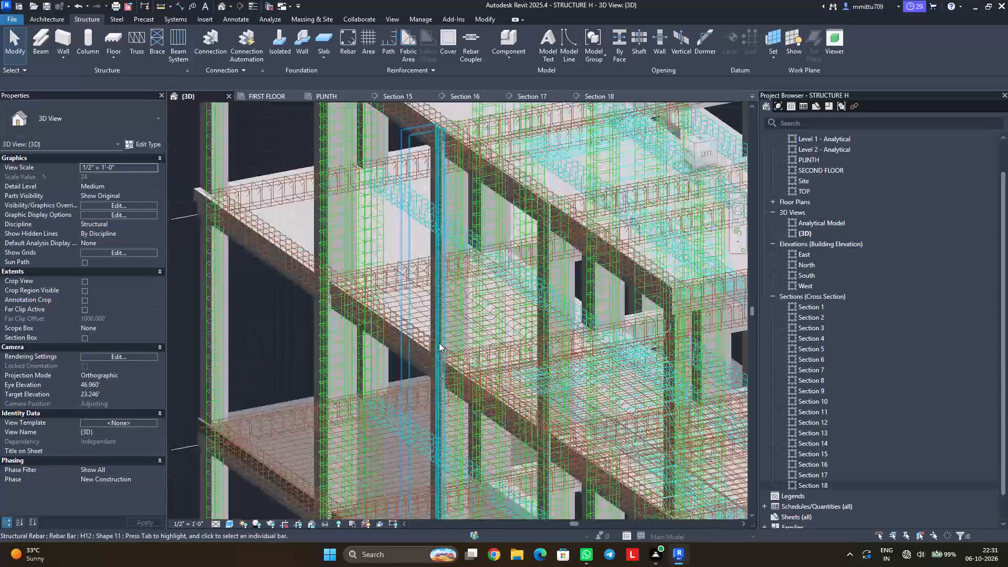
scroll(440, 350, "down", 8)
Place a straight 10 MM BAR of shape 01, parallel to the work plane, in the long first-floor slab in Section 17.
left_click(534, 100)
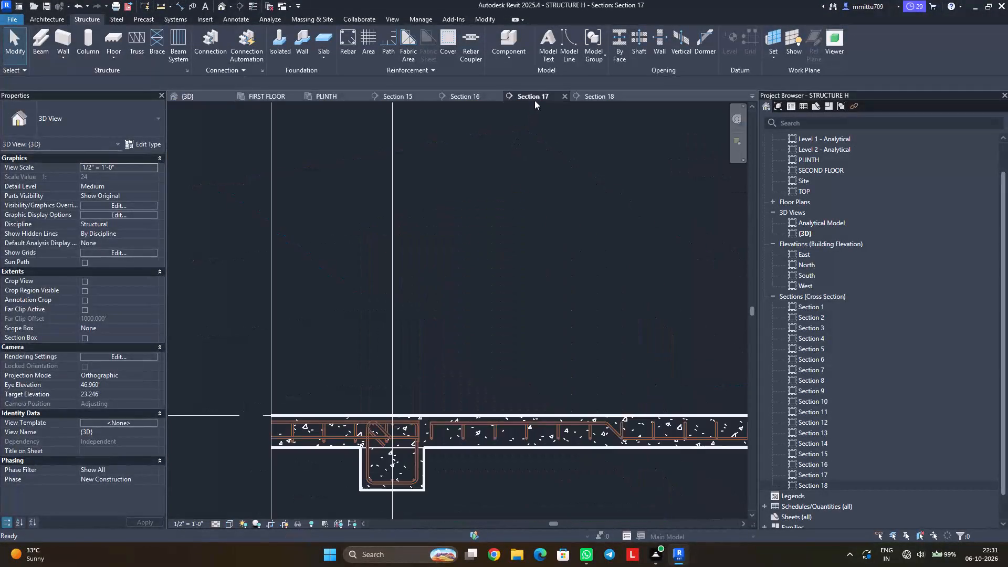
middle_click_drag(495, 434, 475, 444)
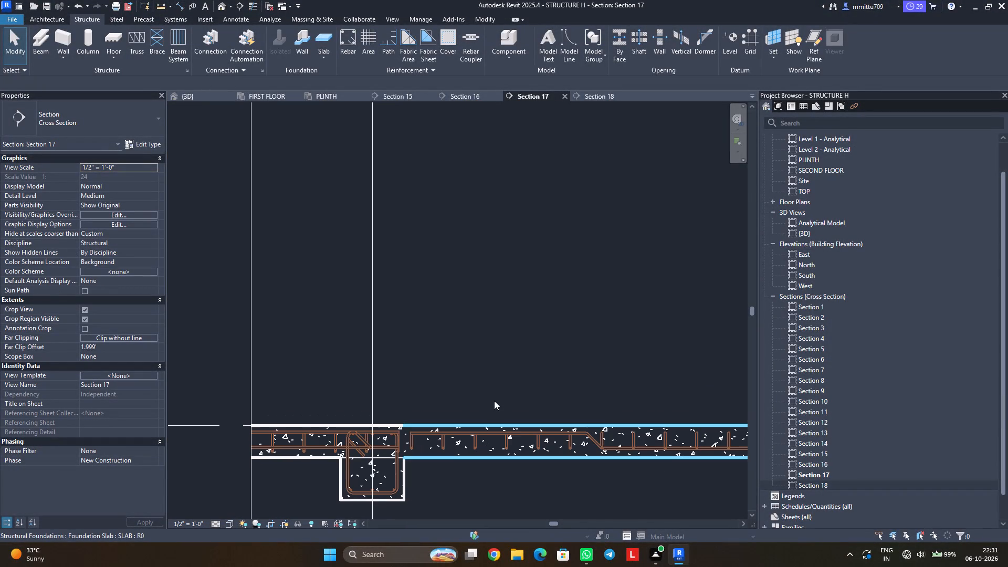
left_click(349, 49)
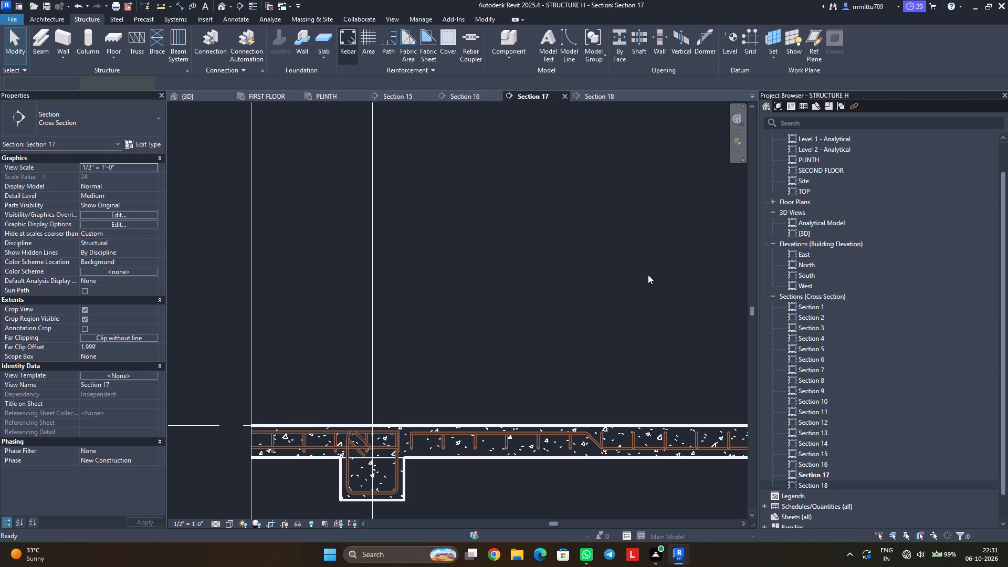
scroll(974, 265, "up", 3)
scroll(969, 263, "down", 1)
scroll(969, 263, "up", 1)
scroll(969, 263, "down", 1)
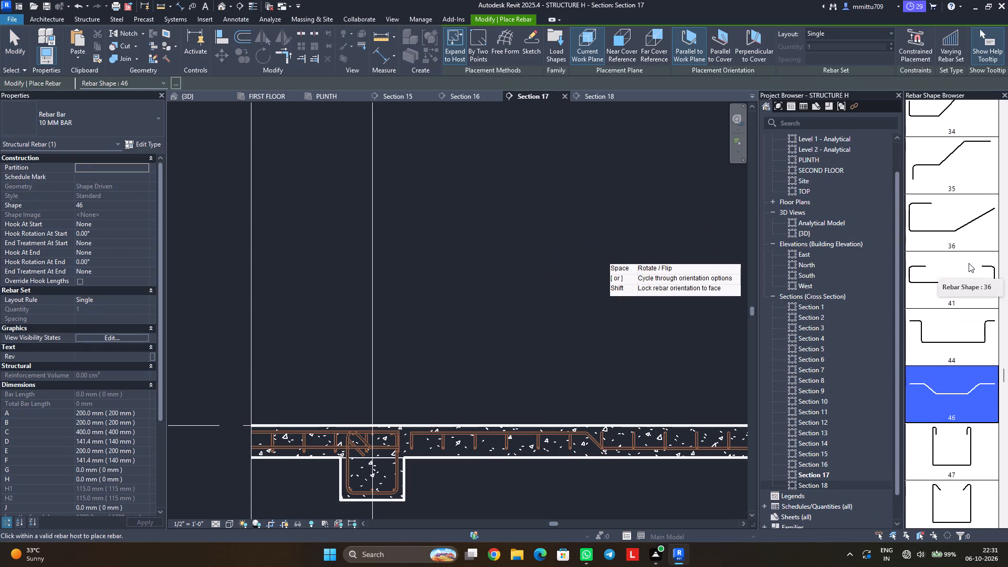
scroll(969, 263, "up", 4)
scroll(969, 263, "down", 1)
scroll(969, 263, "up", 1)
scroll(969, 263, "down", 1)
scroll(969, 263, "up", 9)
scroll(969, 263, "down", 1)
scroll(969, 263, "up", 3)
scroll(969, 263, "down", 1)
scroll(969, 263, "up", 1)
scroll(969, 263, "down", 1)
scroll(969, 263, "up", 5)
scroll(969, 263, "down", 1)
scroll(969, 263, "up", 4)
scroll(969, 263, "down", 2)
scroll(969, 263, "up", 1)
scroll(969, 263, "down", 1)
scroll(969, 263, "up", 5)
scroll(969, 263, "down", 1)
scroll(969, 263, "up", 1)
scroll(969, 263, "down", 1)
scroll(969, 263, "up", 3)
scroll(969, 263, "down", 1)
scroll(969, 263, "up", 1)
scroll(969, 263, "down", 1)
scroll(969, 263, "up", 8)
scroll(969, 263, "down", 1)
scroll(969, 263, "up", 2)
scroll(969, 263, "down", 1)
scroll(969, 263, "up", 1)
scroll(969, 263, "down", 1)
scroll(969, 263, "up", 5)
scroll(969, 263, "down", 1)
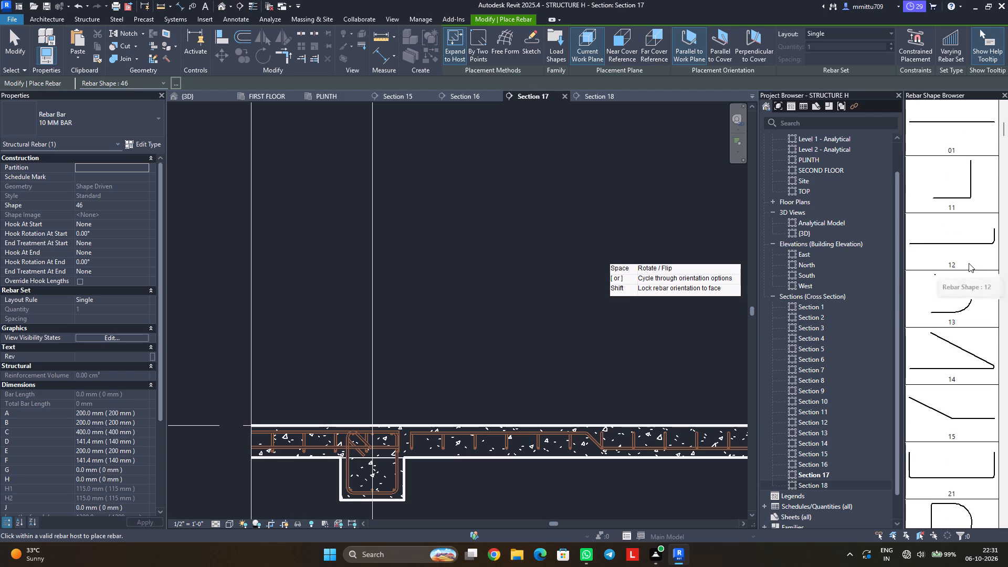
scroll(969, 263, "up", 1)
scroll(969, 263, "down", 1)
scroll(969, 263, "up", 6)
scroll(969, 263, "down", 1)
scroll(969, 263, "up", 6)
scroll(969, 263, "down", 1)
scroll(969, 263, "up", 6)
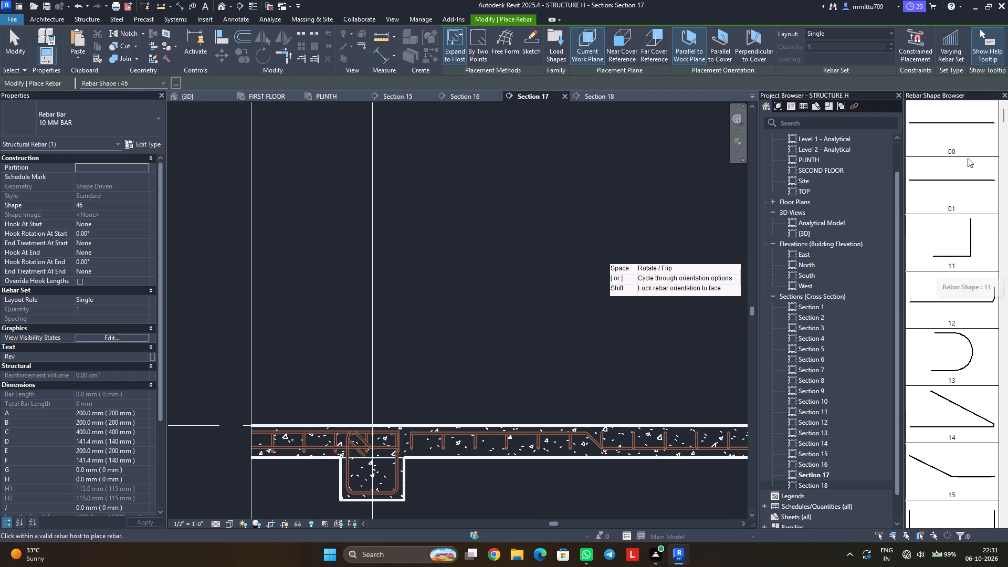
left_click(962, 173)
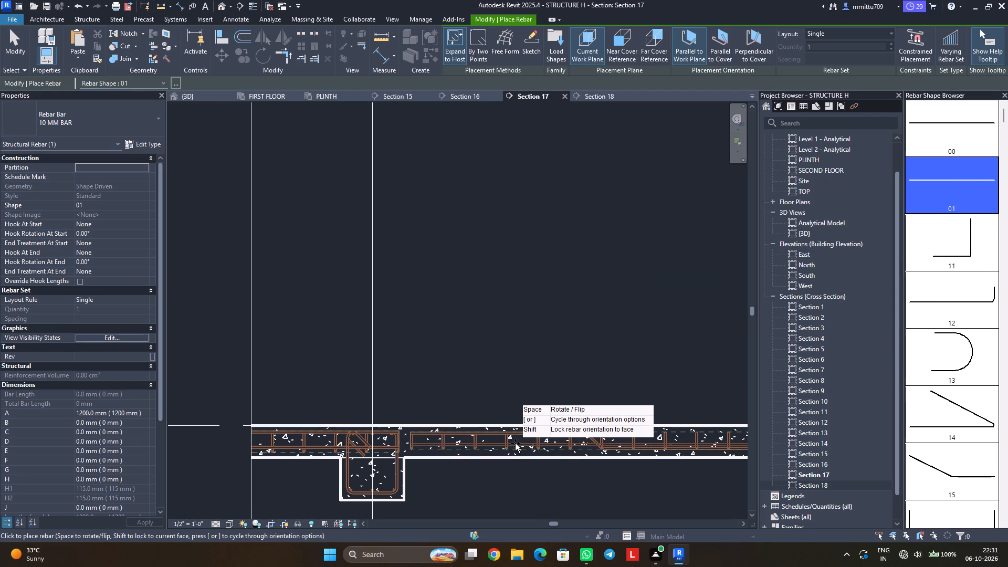
left_click(515, 443)
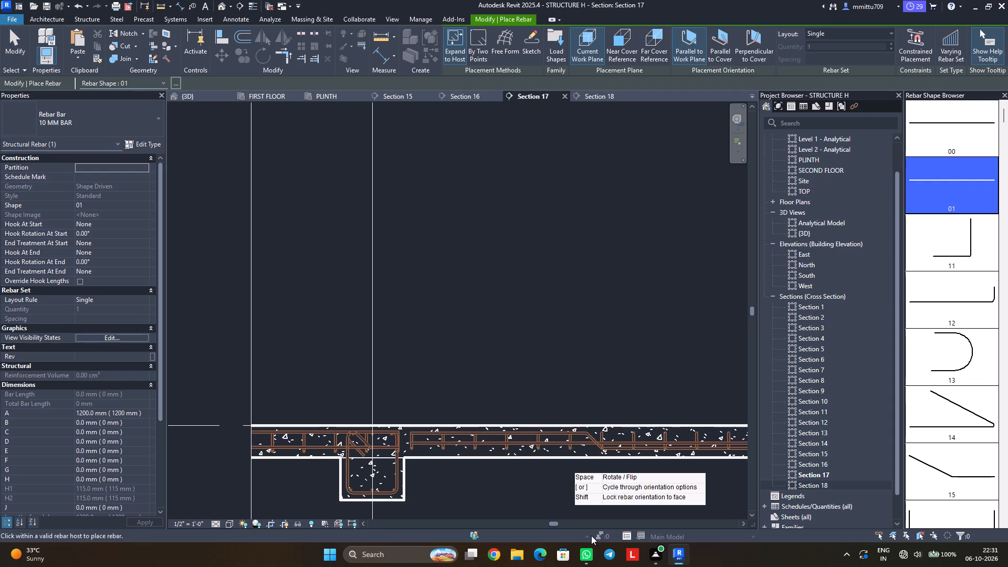
key("Escape")
key("Escape")
Lay out the new straight bar as a rebar set with Maximum Spacing at 8".
left_click(517, 445)
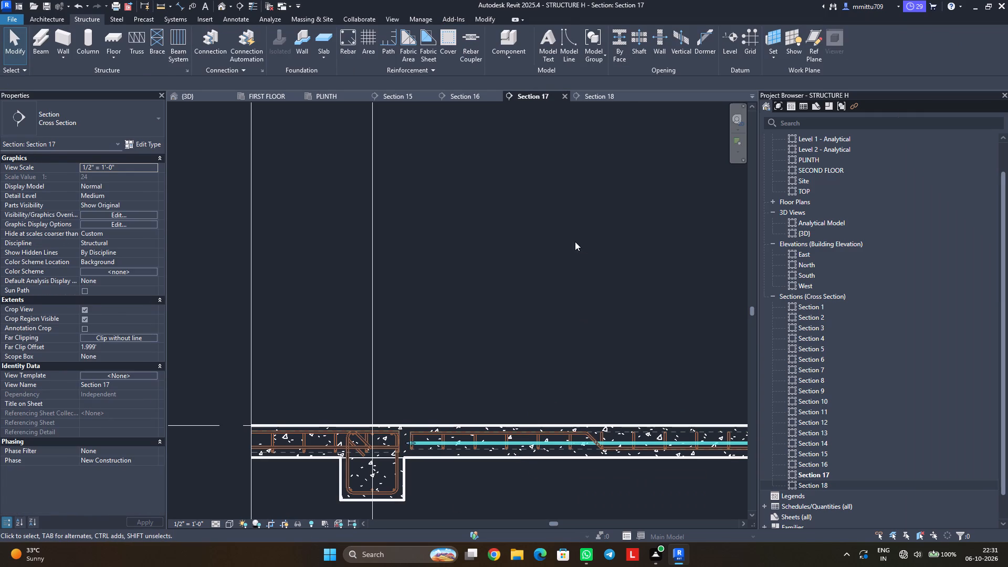
left_click(589, 34)
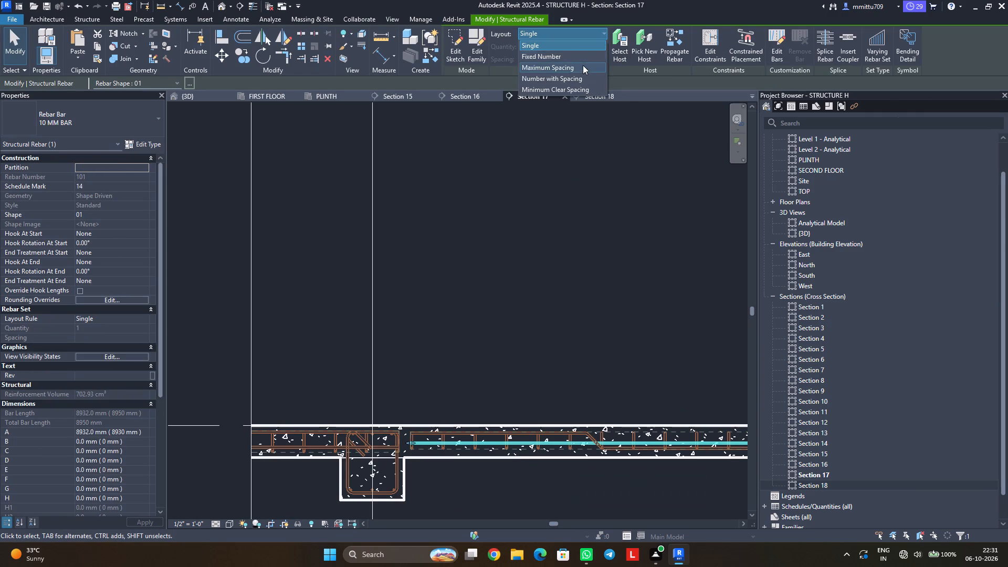
left_click(583, 66)
left_click(565, 59)
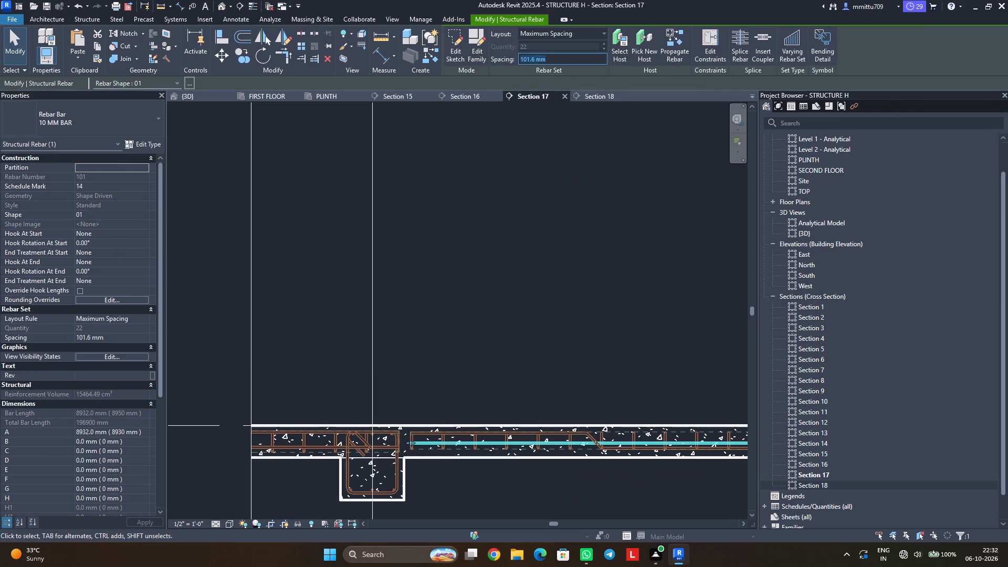
type("8\"")
key("Return")
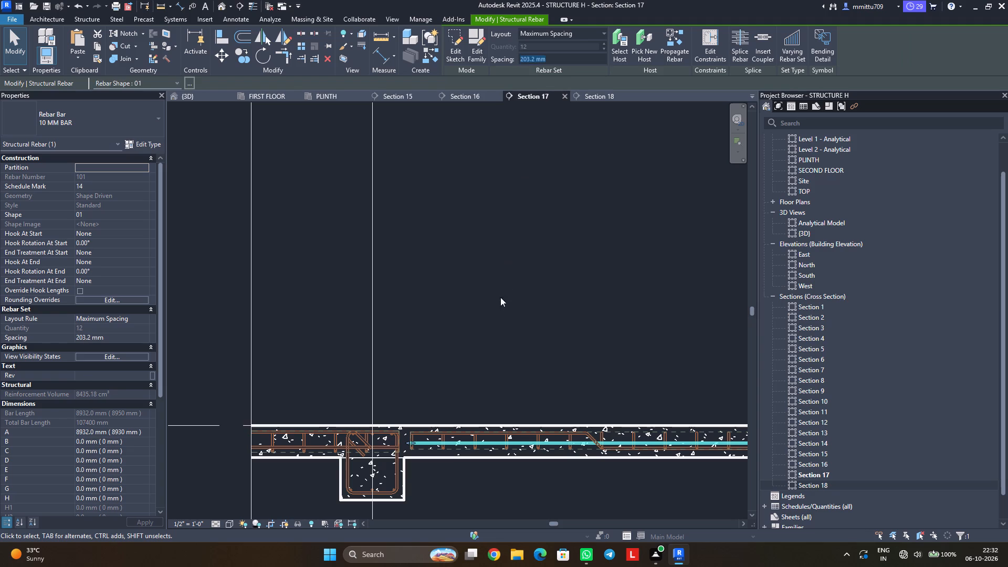
Set the straight bar set to show unobscured in the {3D} view.
left_click(126, 359)
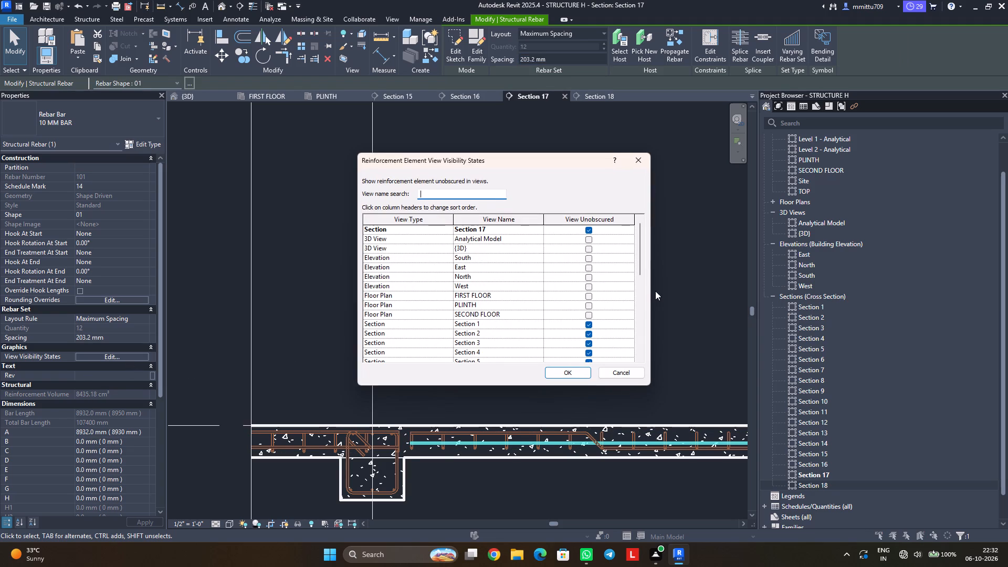
left_click(589, 247)
left_click(569, 371)
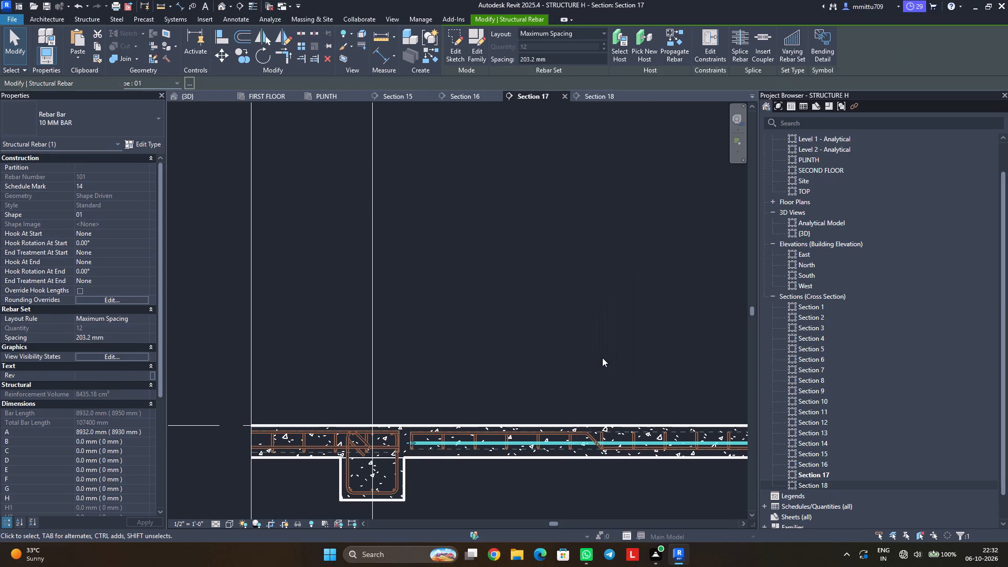
left_click(602, 358)
Examine the slab reinforcement from several sides of the building in the {3D} view.
left_click(196, 95)
scroll(350, 332, "down", 3)
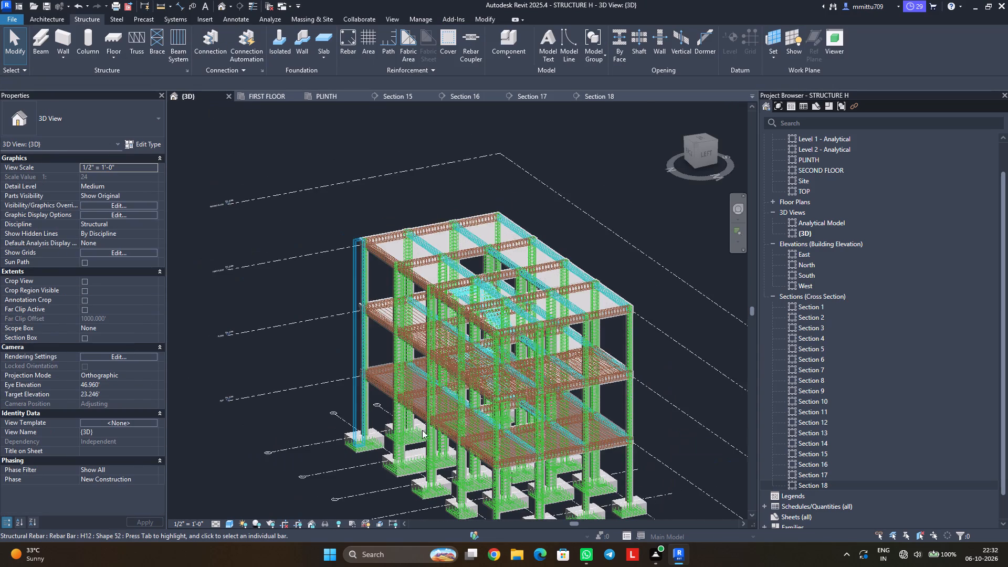
middle_click_drag(434, 438, 401, 423, "shift")
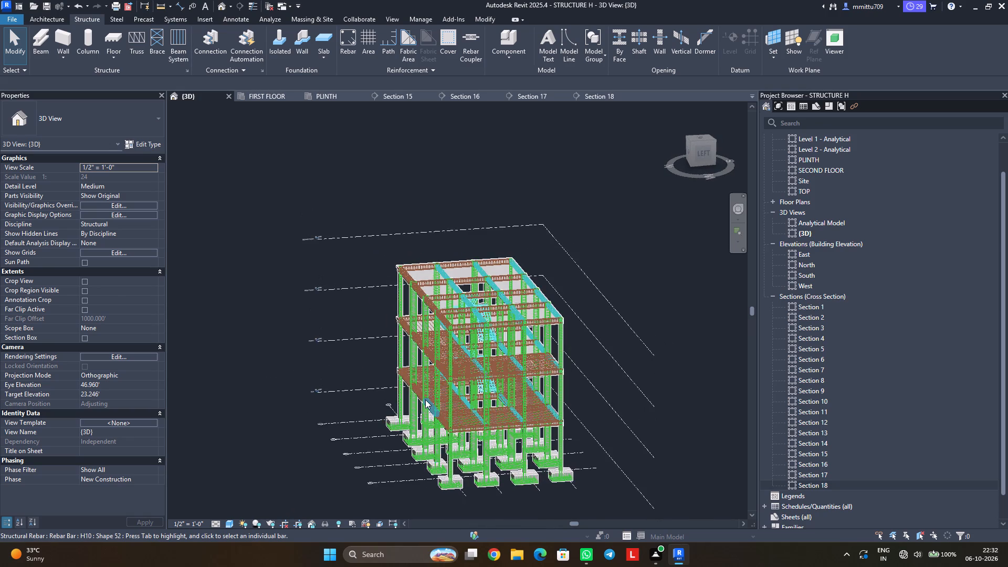
scroll(425, 400, "up", 2)
scroll(425, 400, "down", 1)
scroll(425, 400, "up", 9)
middle_click_drag(403, 423, 439, 438)
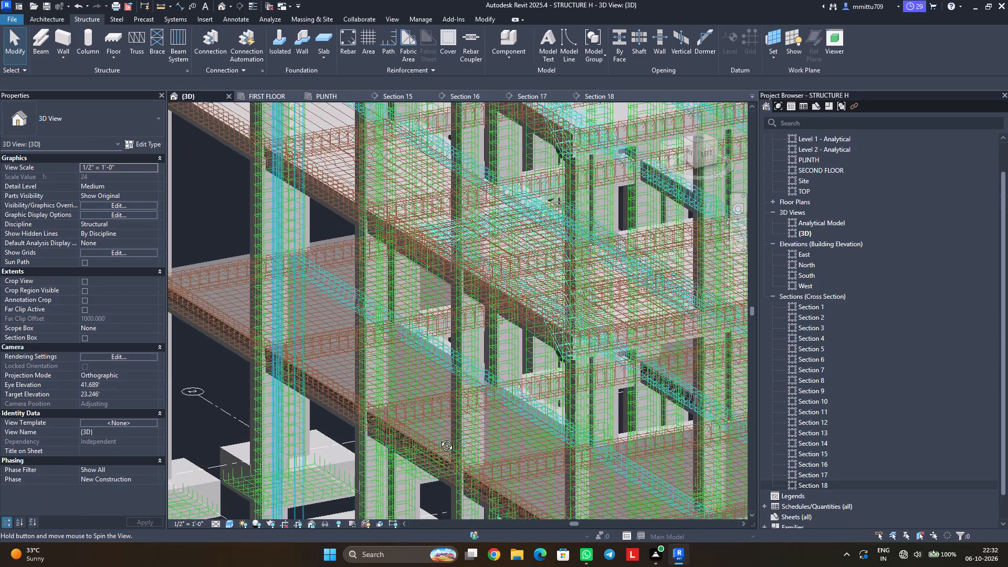
middle_click_drag(439, 438, 457, 439)
middle_click_drag(432, 382, 444, 446)
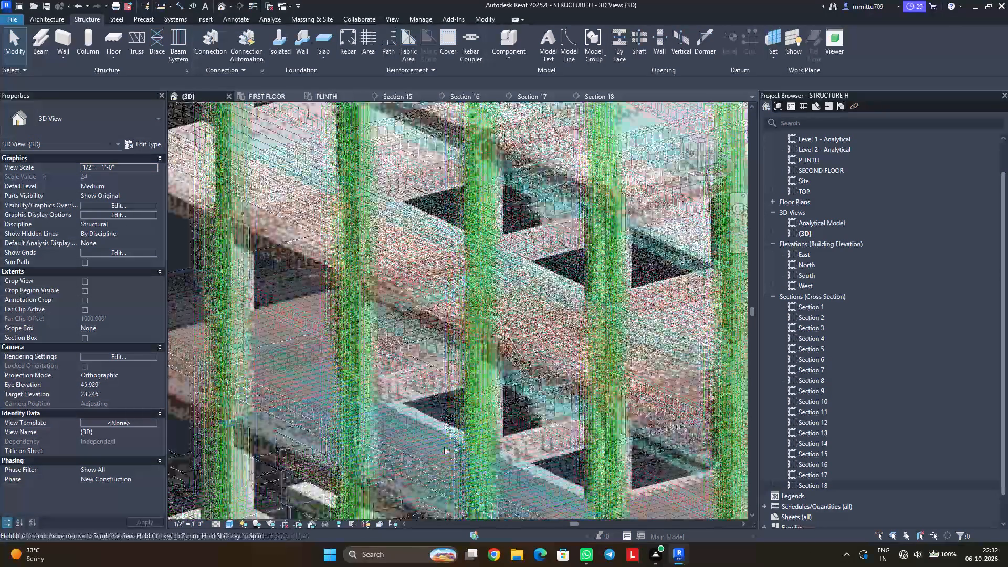
scroll(516, 406, "down", 4)
scroll(520, 414, "up", 1)
scroll(520, 414, "down", 2)
middle_click_drag(574, 451, 544, 447, "shift")
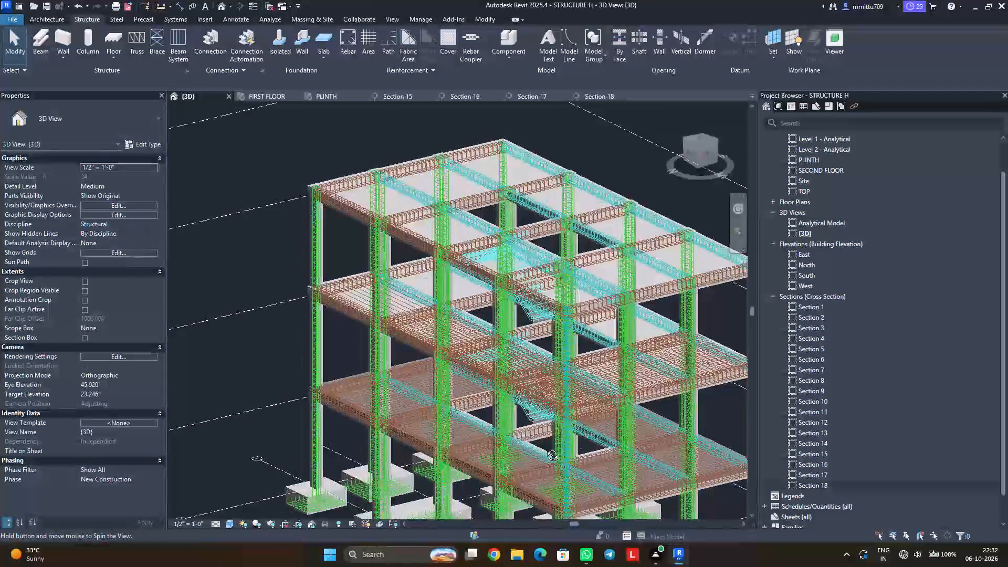
middle_click_drag(544, 447, 416, 443, "shift")
middle_click_drag(530, 444, 349, 451)
middle_click_drag(440, 464, 400, 462, "shift")
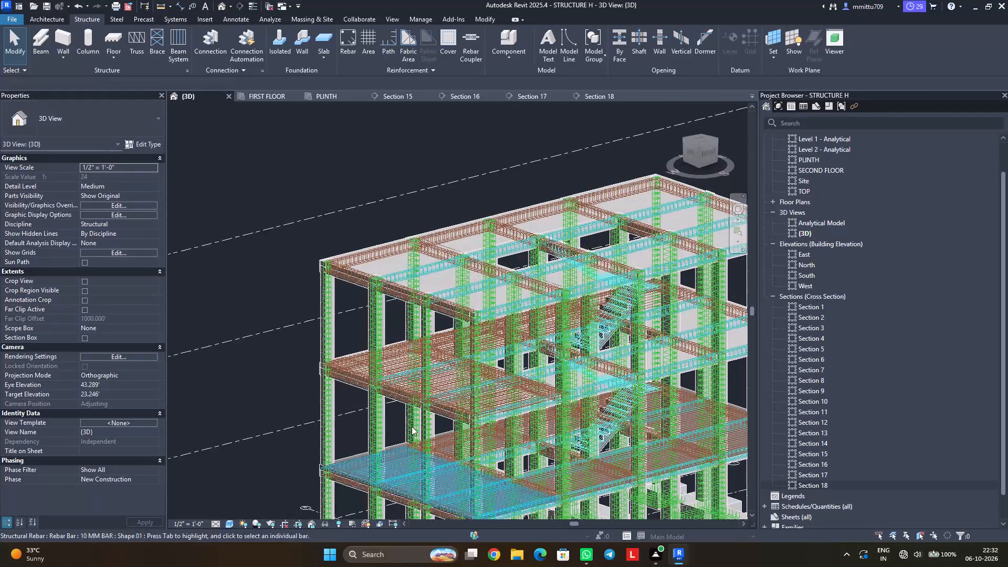
Propagate the reinforced first-floor end slab's rebar, aligned by host, to the matching slab at the building's opposite end.
scroll(413, 394, "up", 1)
scroll(412, 394, "down", 1)
scroll(411, 394, "up", 1)
scroll(411, 394, "down", 1)
scroll(411, 394, "up", 4)
scroll(411, 394, "down", 1)
scroll(411, 394, "up", 3)
scroll(411, 394, "down", 1)
scroll(411, 394, "up", 1)
scroll(353, 398, "up", 5)
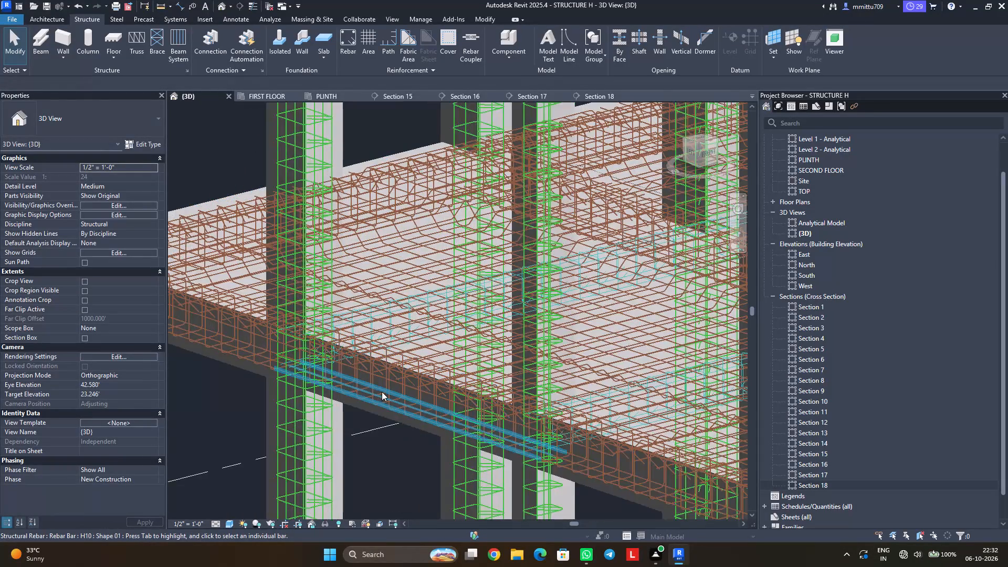
scroll(382, 392, "up", 1)
scroll(382, 392, "down", 1)
scroll(382, 392, "up", 9)
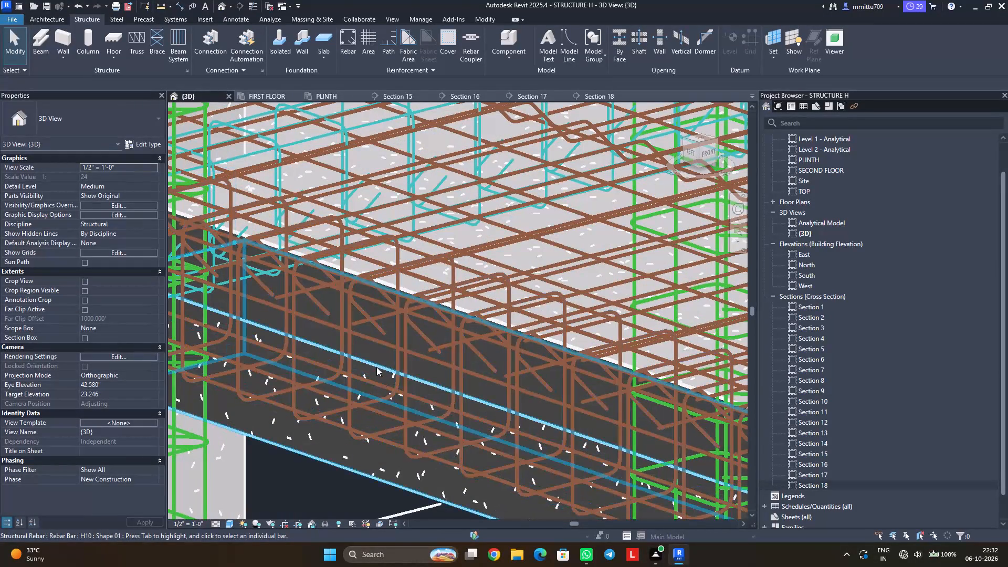
left_click(376, 364)
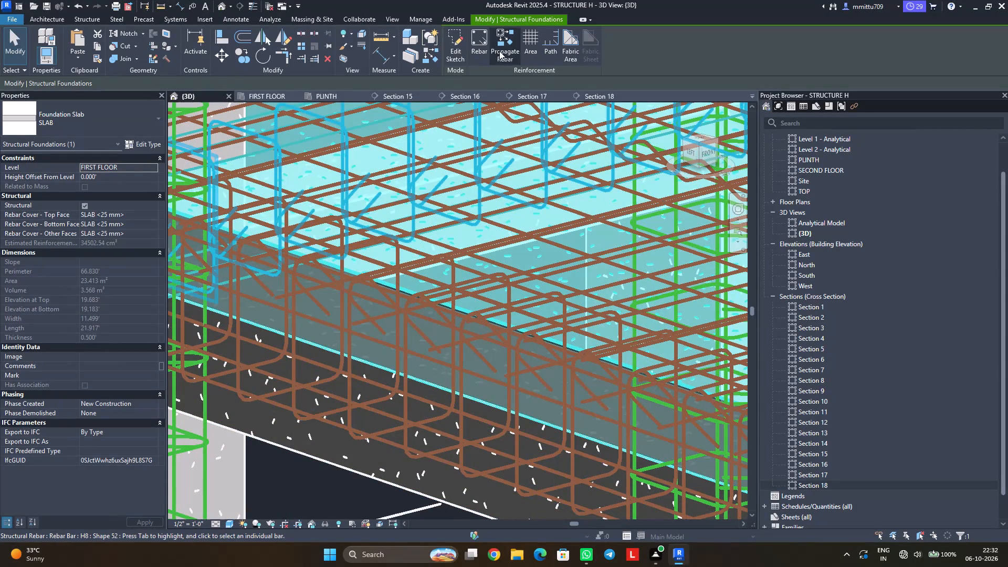
left_click(508, 41)
scroll(487, 275, "down", 8)
scroll(487, 295, "up", 1)
scroll(487, 295, "down", 9)
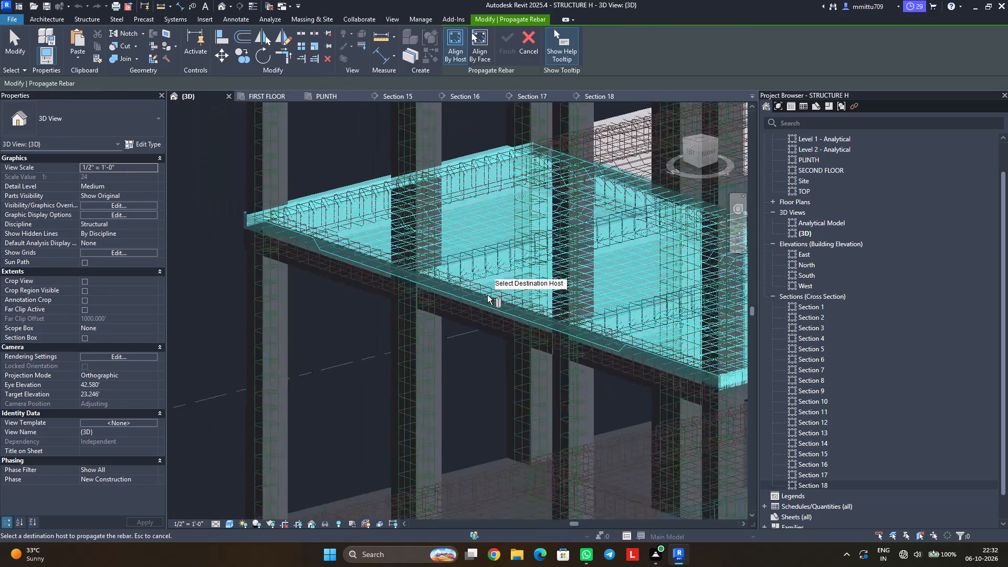
scroll(487, 295, "down", 2)
scroll(487, 295, "up", 2)
scroll(487, 295, "down", 1)
middle_click_drag(496, 296, 448, 362)
scroll(470, 351, "down", 3)
middle_click_drag(486, 330, 469, 351)
scroll(467, 339, "up", 1)
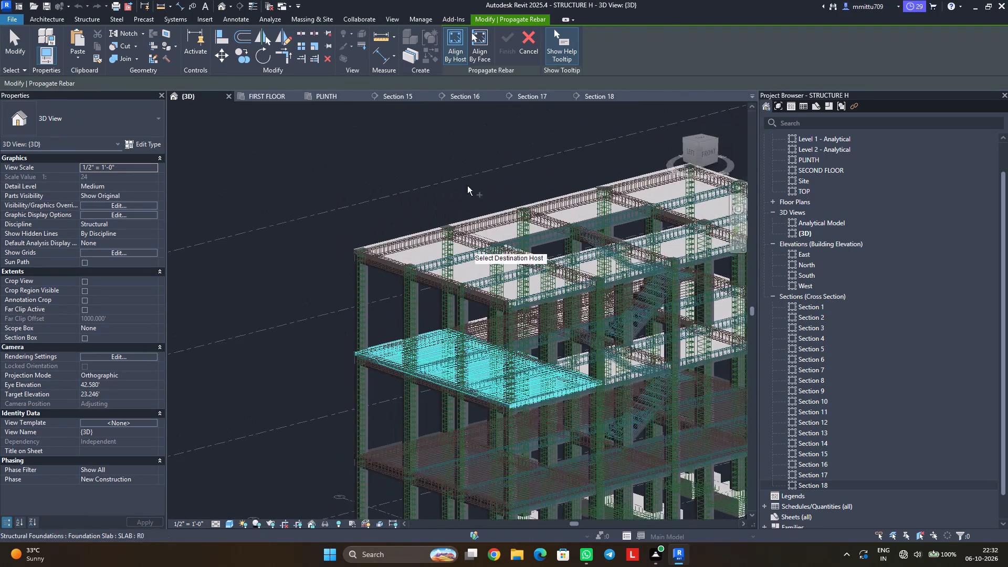
scroll(598, 331, "down", 1)
middle_click_drag(595, 331, 408, 369)
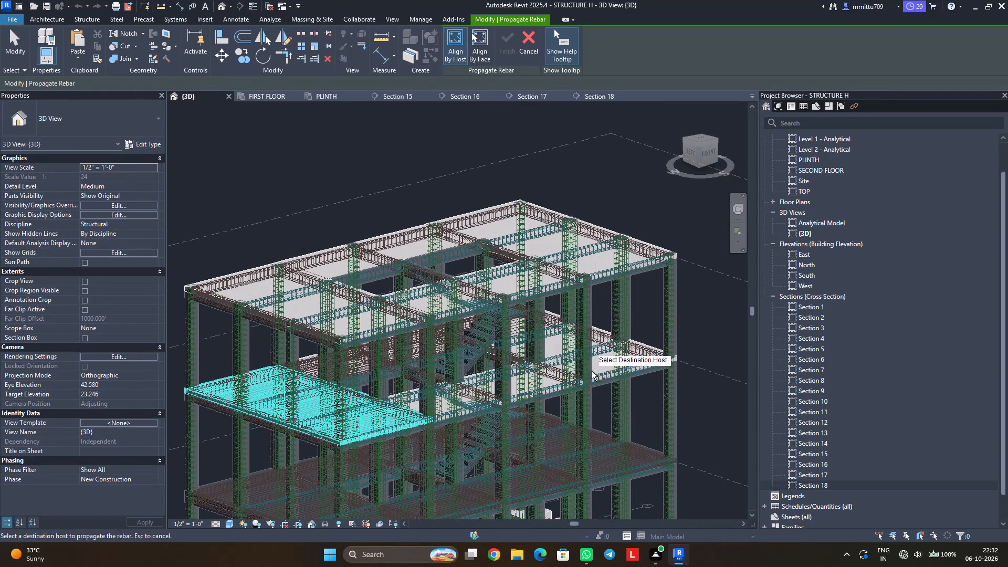
left_click(598, 370)
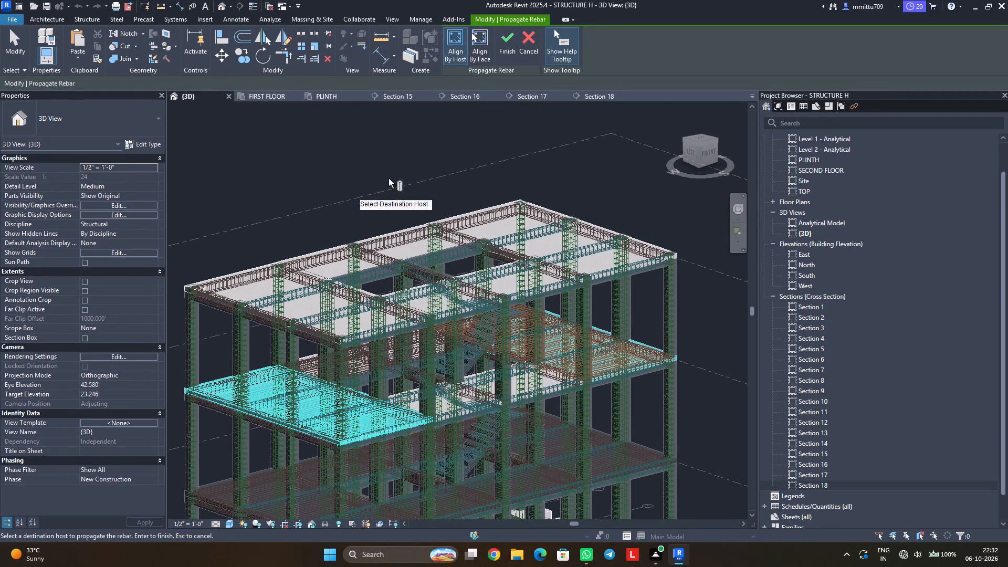
left_click(501, 38)
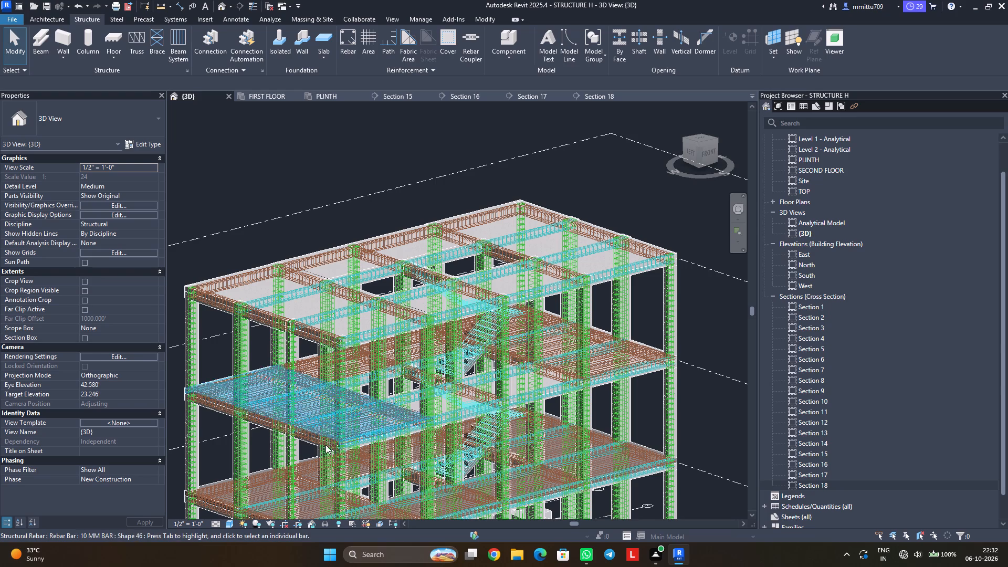
Propagate the first-floor middle side slab's rebar, aligned by host, to the opposite first-floor slab and both matching top-level slabs.
middle_click_drag(295, 439, 446, 441)
middle_click_drag(310, 405, 508, 407)
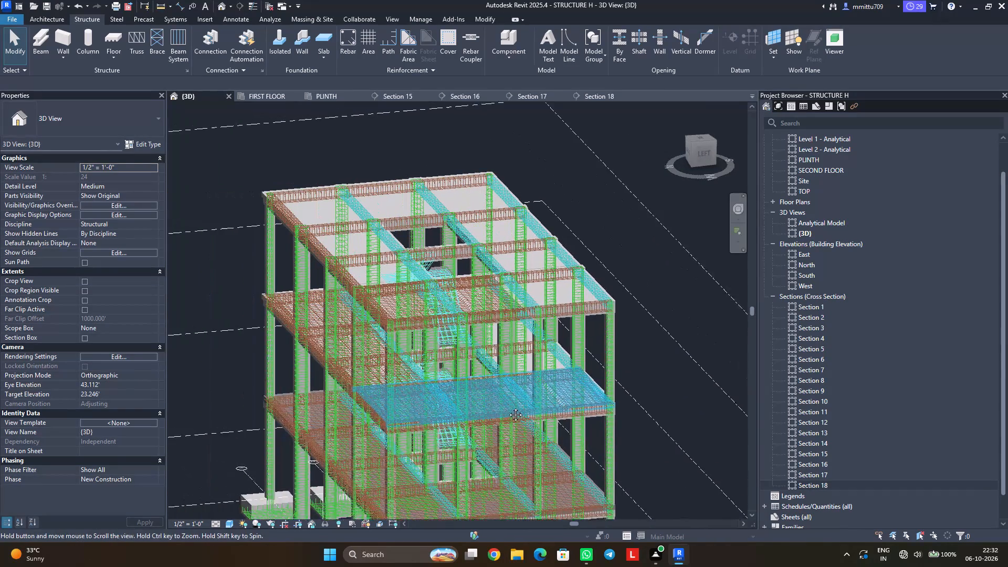
middle_click_drag(508, 407, 523, 419)
middle_click_drag(391, 400, 407, 394, "shift")
scroll(372, 400, "up", 7)
scroll(372, 400, "down", 1)
scroll(372, 400, "up", 1)
scroll(372, 400, "down", 1)
scroll(372, 400, "up", 1)
scroll(372, 400, "down", 3)
scroll(372, 400, "up", 7)
scroll(371, 403, "down", 1)
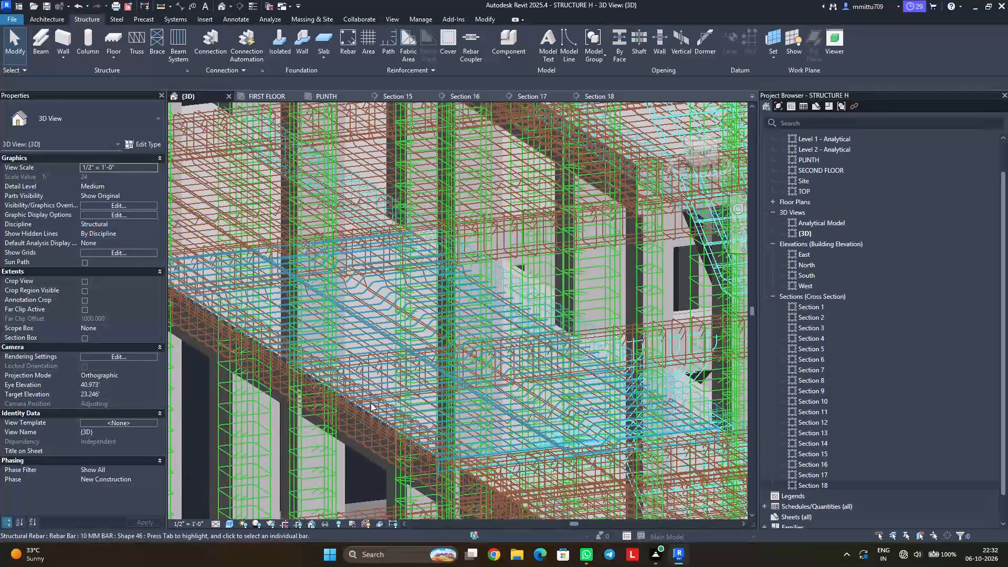
scroll(371, 403, "up", 17)
scroll(365, 439, "down", 1)
scroll(365, 439, "up", 1)
middle_click_drag(366, 438, 408, 381)
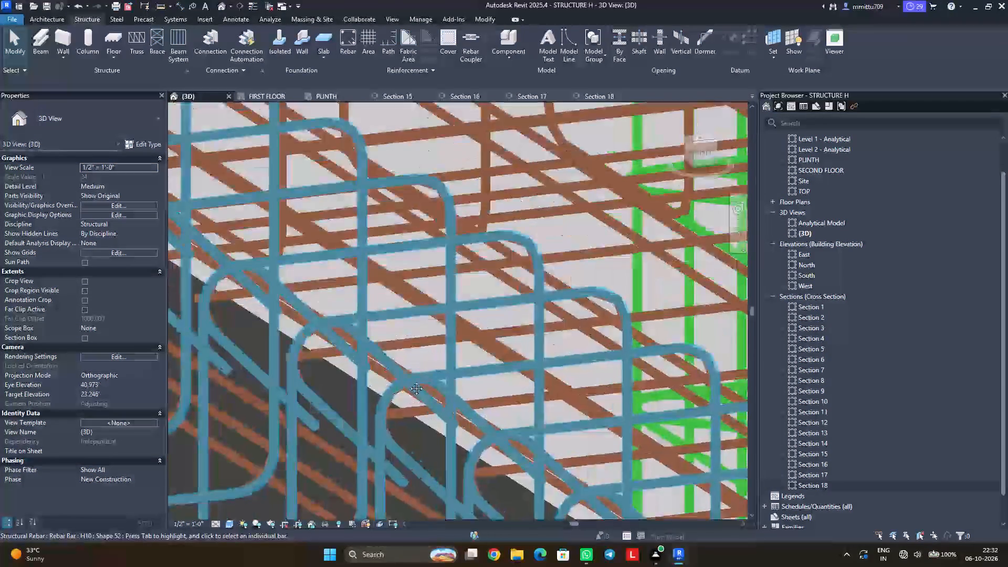
middle_click_drag(408, 381, 460, 311)
left_click(407, 449)
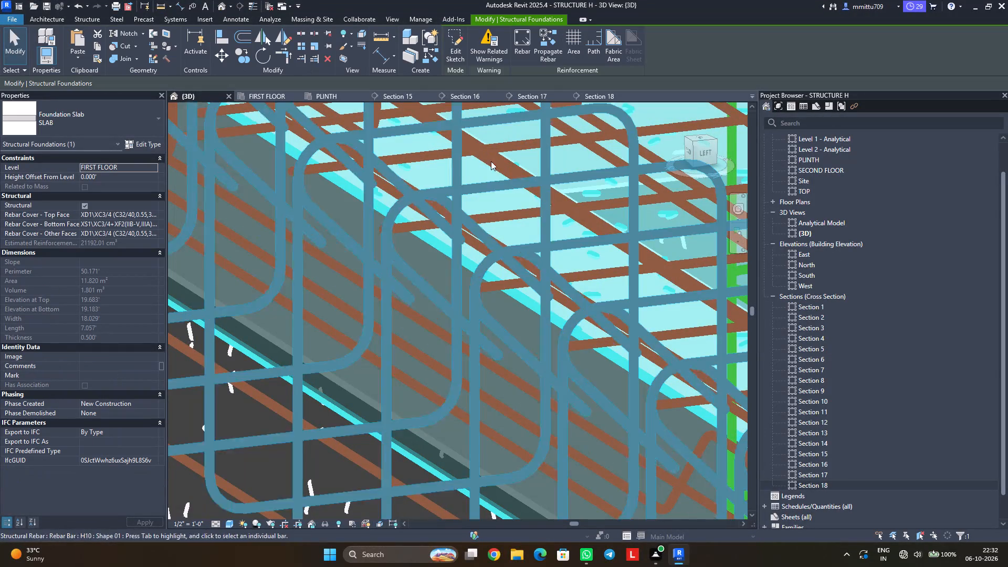
left_click(551, 29)
scroll(496, 220, "down", 7)
scroll(498, 229, "up", 1)
scroll(498, 229, "down", 5)
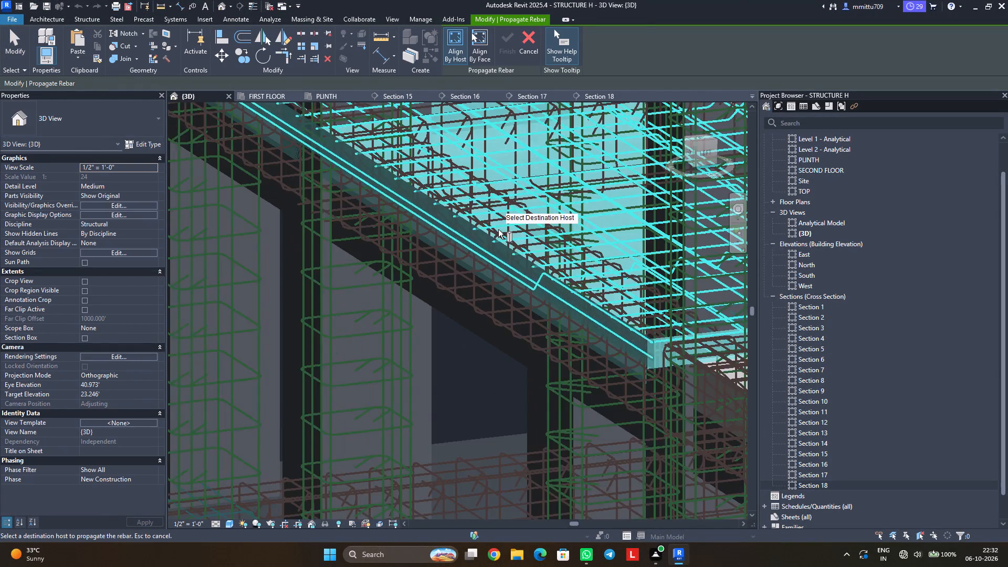
scroll(498, 229, "down", 11)
scroll(500, 238, "up", 1)
scroll(500, 238, "down", 5)
middle_click_drag(503, 229, 490, 371)
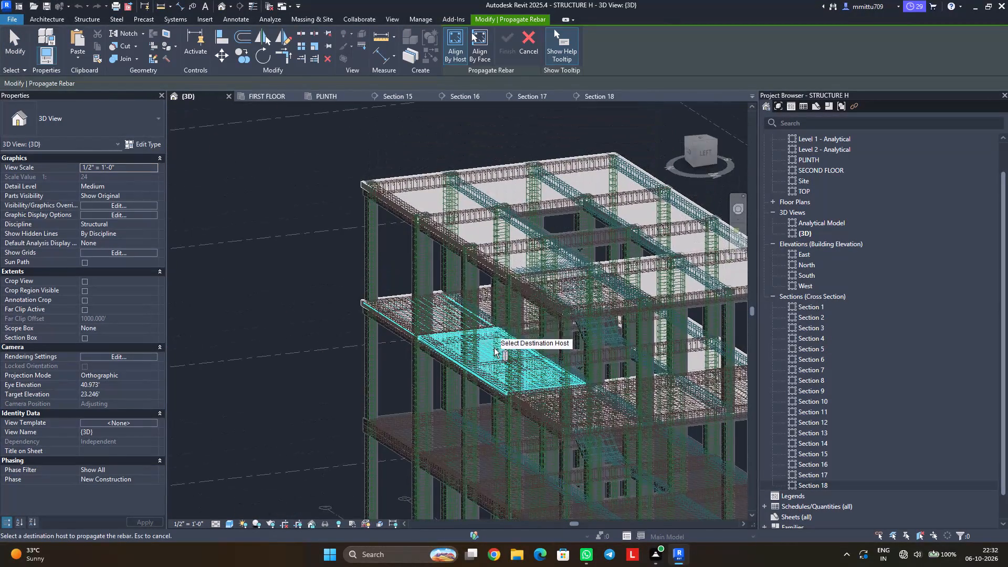
left_click(485, 261)
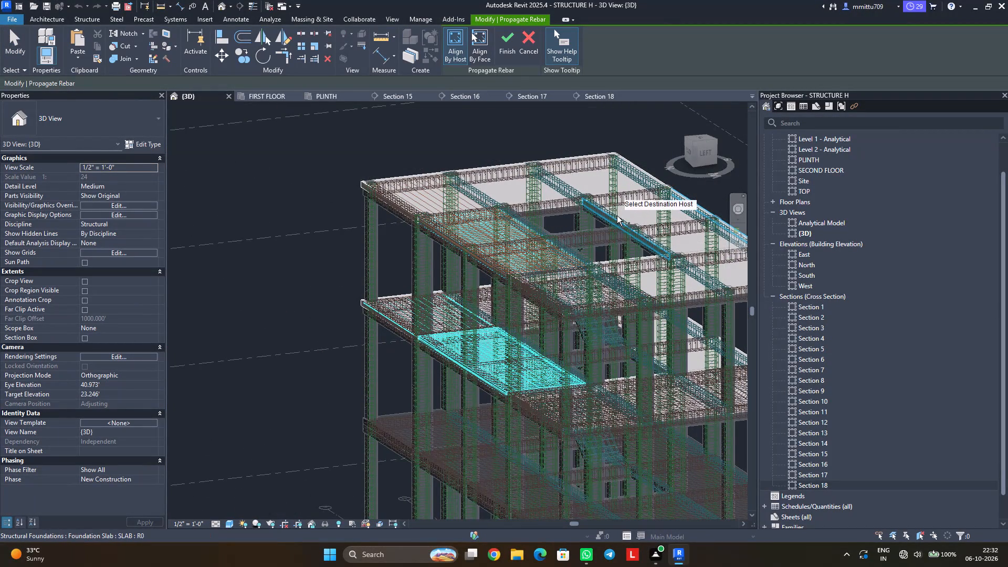
left_click(617, 216)
left_click(658, 362)
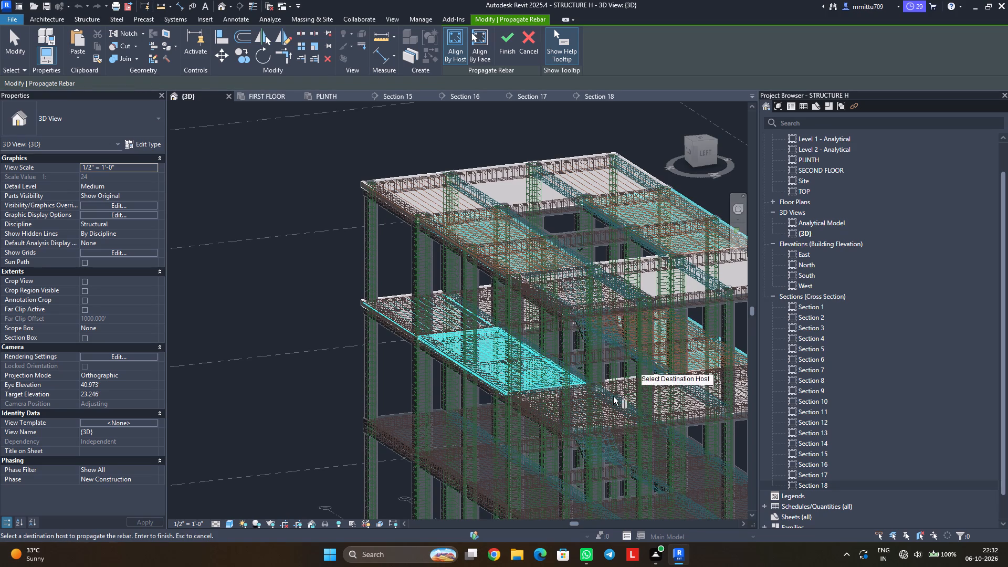
left_click(502, 49)
Propagate the reinforced first-floor end slab's rebar, aligned by host, to the matching slabs at both ends of the top level.
scroll(508, 295, "down", 9)
middle_click_drag(546, 401, 485, 408)
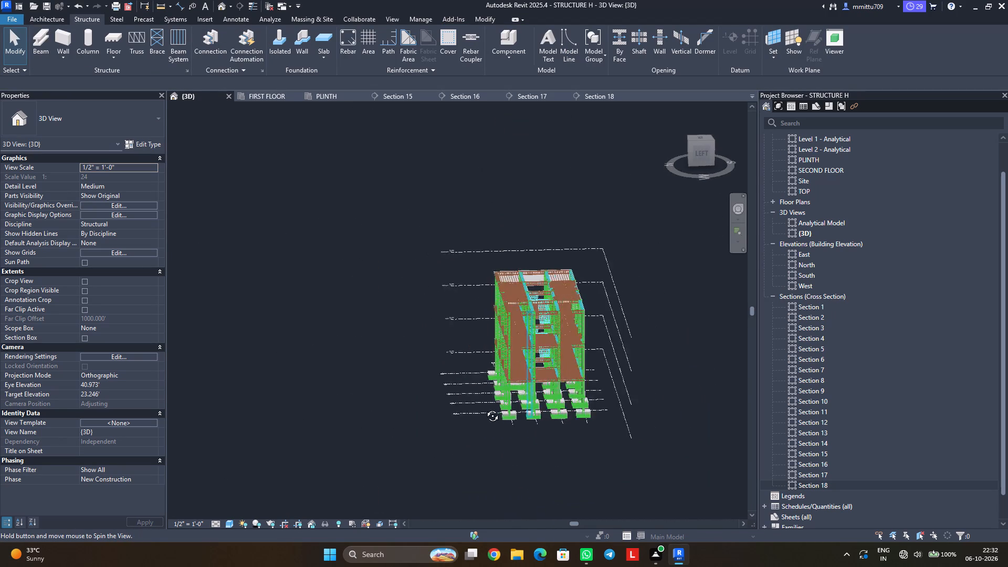
middle_click_drag(485, 408, 384, 409)
scroll(516, 372, "up", 2)
scroll(516, 372, "down", 1)
scroll(516, 372, "up", 9)
middle_click_drag(522, 356, 461, 369)
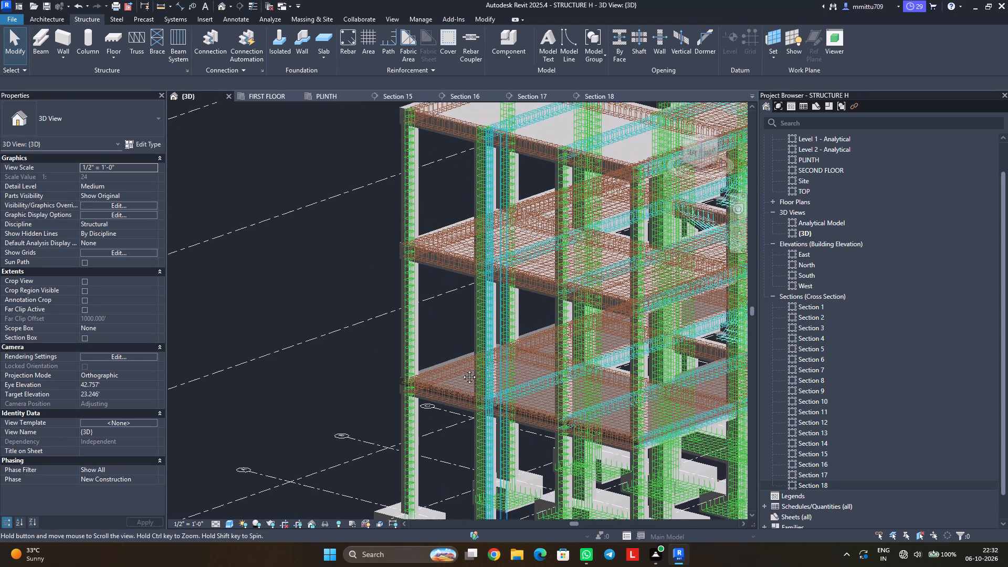
middle_click_drag(461, 369, 415, 371)
scroll(415, 371, "up", 1)
scroll(456, 284, "up", 2)
scroll(457, 282, "down", 1)
scroll(457, 282, "up", 1)
scroll(473, 272, "down", 1)
scroll(473, 272, "up", 4)
scroll(473, 272, "down", 1)
scroll(473, 272, "up", 4)
scroll(473, 272, "down", 1)
scroll(473, 272, "up", 3)
scroll(473, 272, "down", 1)
scroll(473, 272, "up", 15)
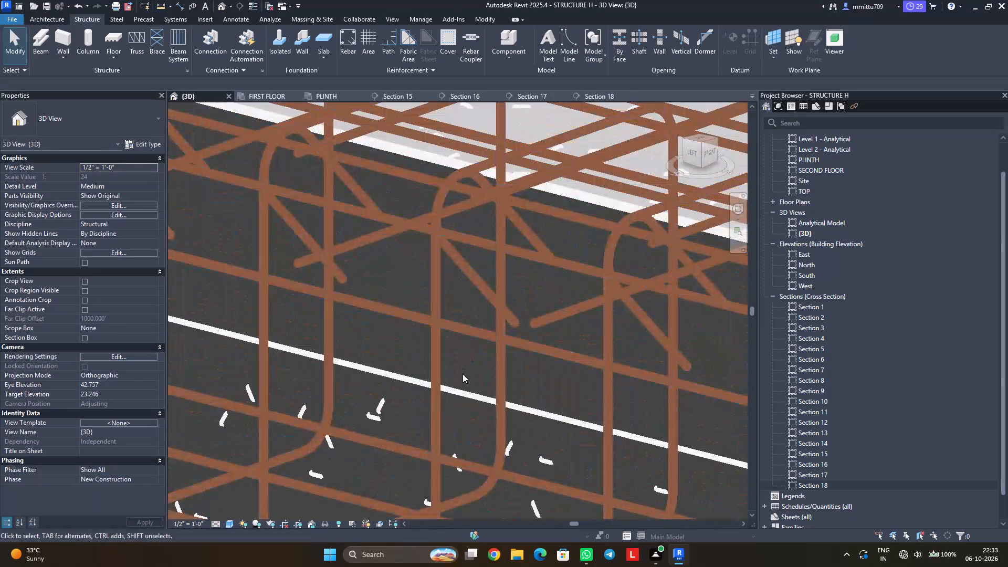
left_click(463, 390)
left_click(500, 52)
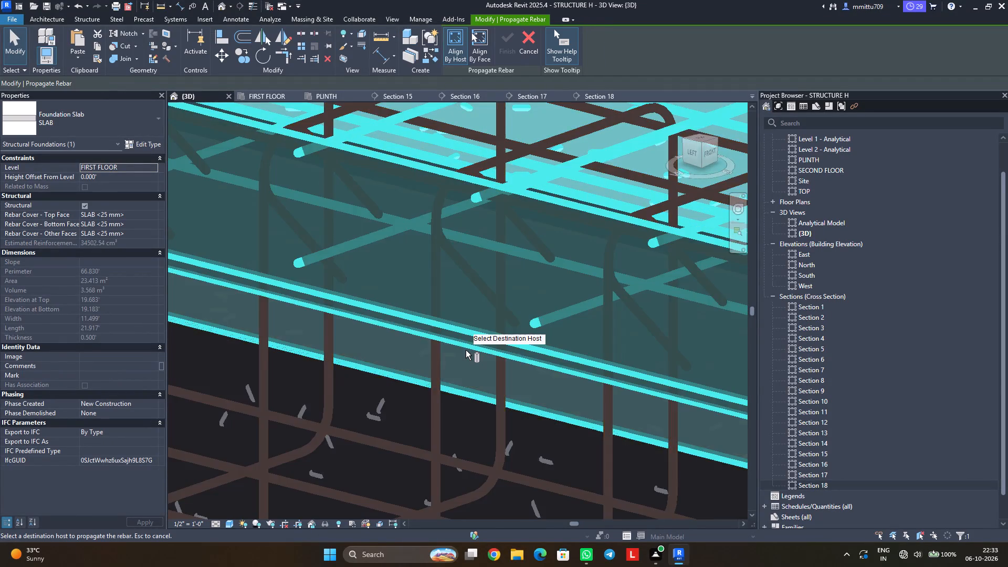
scroll(466, 350, "down", 5)
scroll(466, 350, "up", 1)
scroll(466, 350, "down", 1)
scroll(466, 350, "up", 1)
scroll(466, 350, "down", 2)
scroll(466, 350, "up", 1)
scroll(466, 350, "down", 6)
scroll(466, 350, "up", 1)
scroll(466, 350, "down", 1)
scroll(466, 350, "up", 2)
scroll(466, 350, "down", 6)
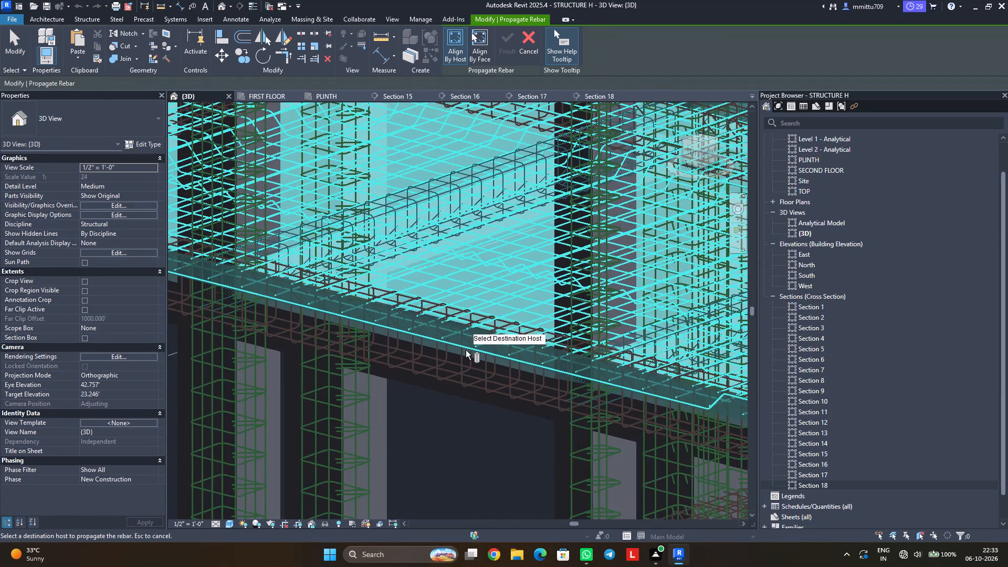
scroll(466, 350, "down", 4)
scroll(466, 350, "up", 2)
scroll(466, 350, "down", 6)
scroll(464, 345, "up", 1)
scroll(464, 345, "down", 2)
middle_click_drag(469, 311, 414, 414)
left_click(418, 264)
middle_click_drag(472, 284, 316, 398)
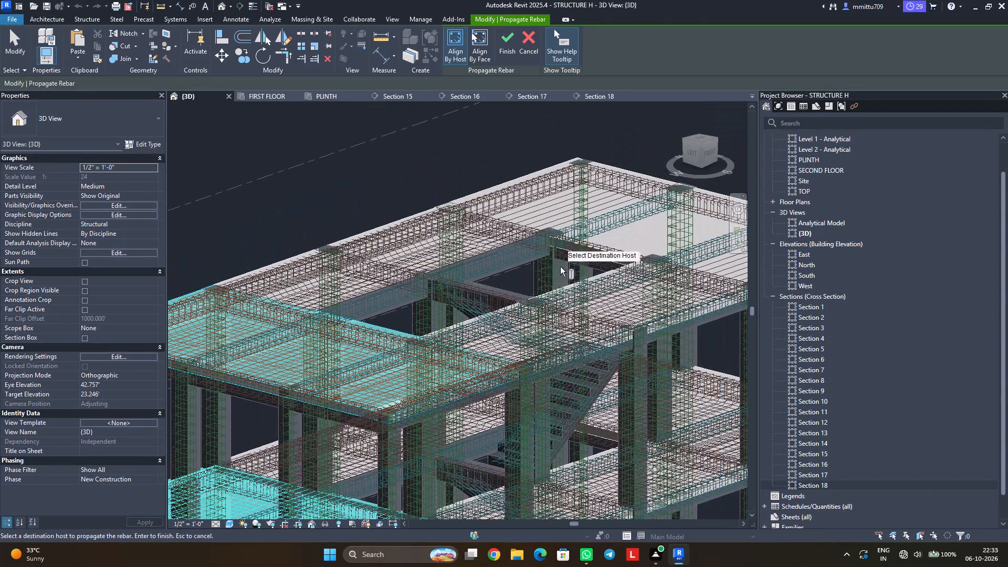
left_click(603, 248)
scroll(591, 364, "down", 2)
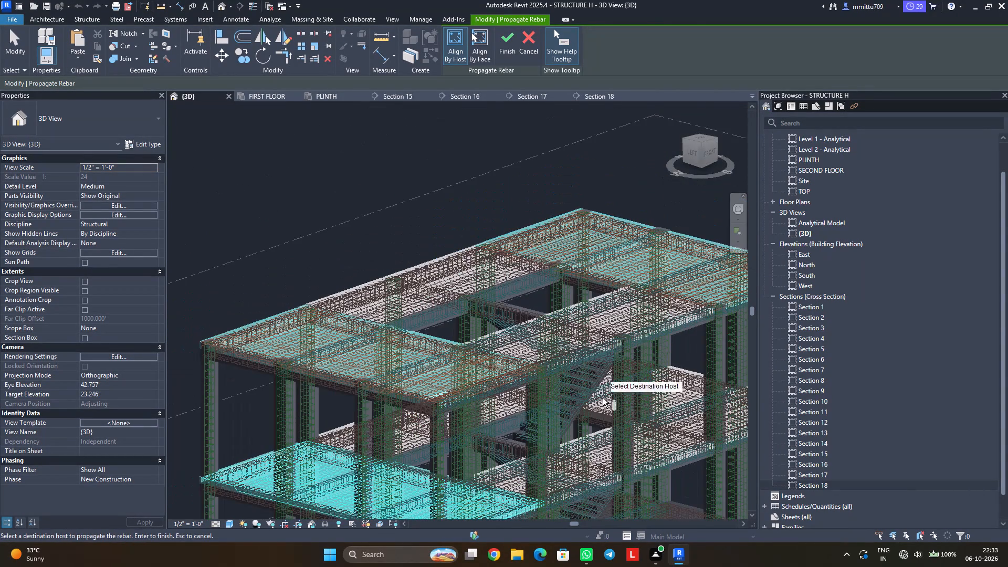
left_click(511, 41)
left_click(364, 172)
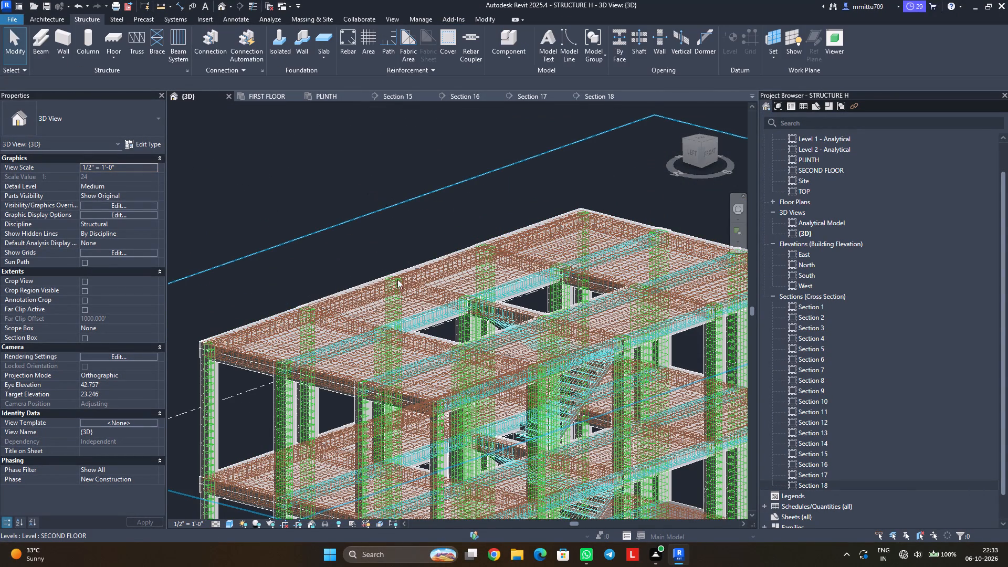
Examine the slab reinforcement from several sides of the building in the {3D} view and check the FIRST FLOOR plan.
scroll(407, 294, "down", 6)
scroll(465, 399, "down", 1)
middle_click_drag(464, 398, 383, 379)
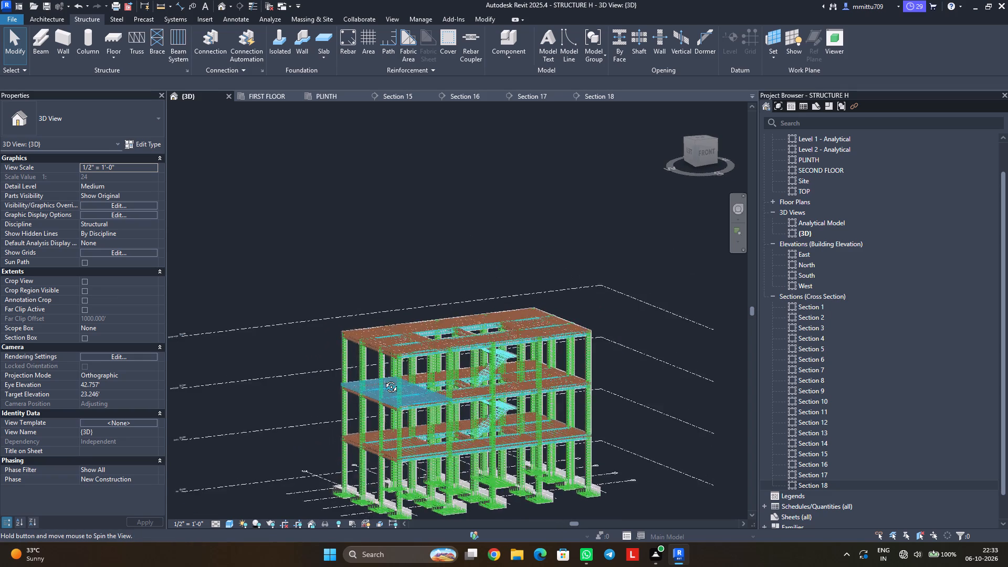
middle_click_drag(383, 379, 378, 379)
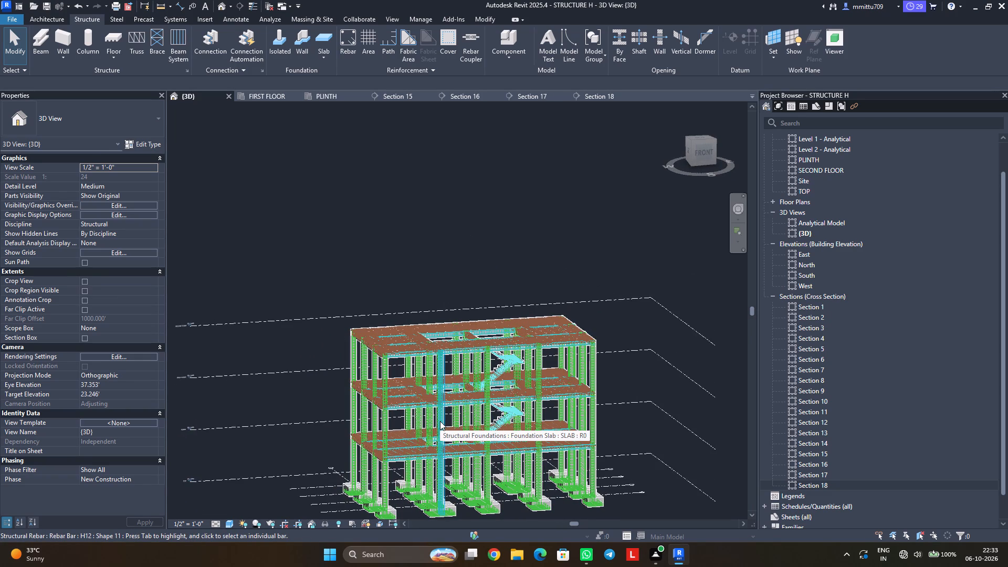
left_click(464, 264)
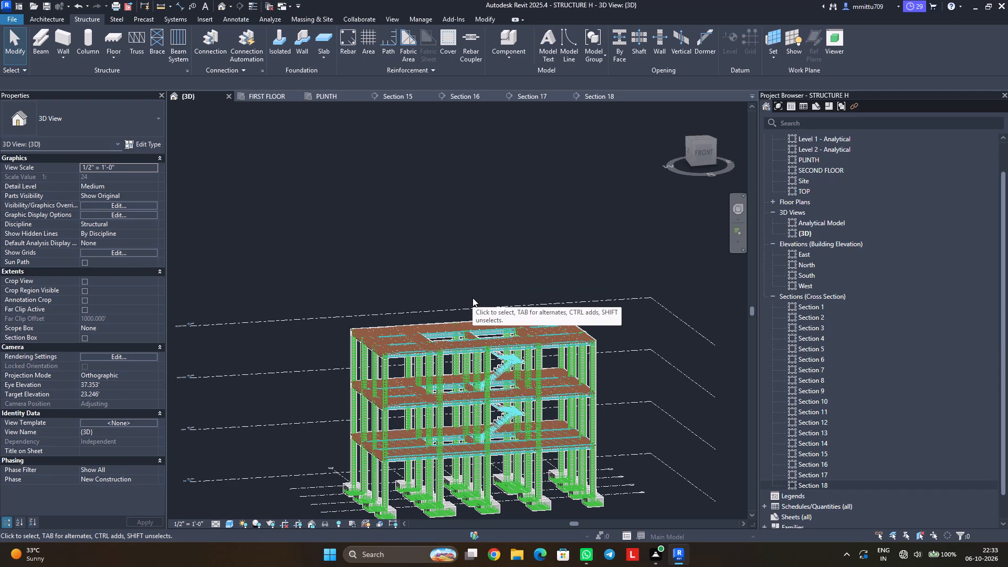
middle_click_drag(464, 429, 532, 323)
scroll(532, 323, "up", 1)
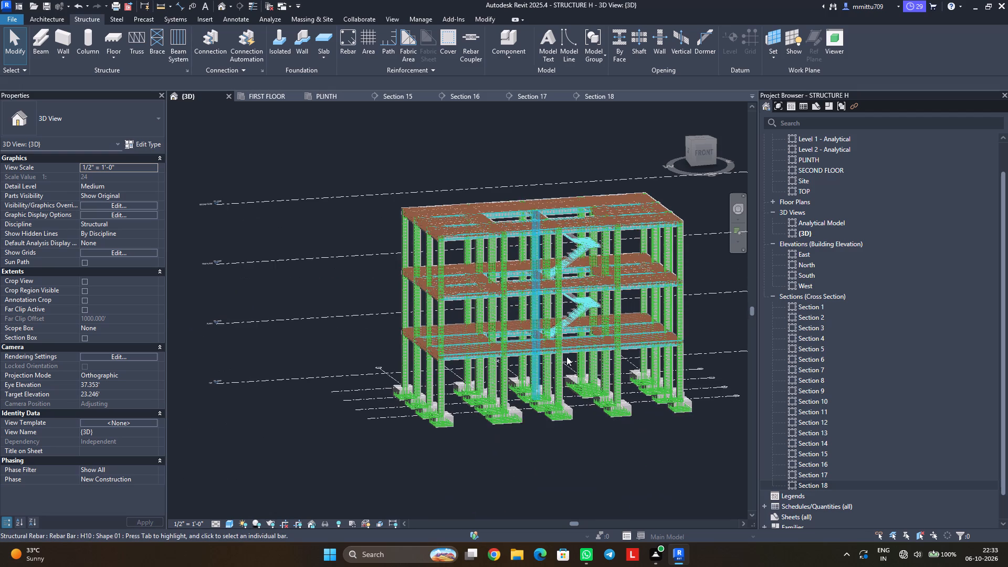
middle_click_drag(558, 362, 454, 408, "shift")
middle_click_drag(478, 392, 453, 389)
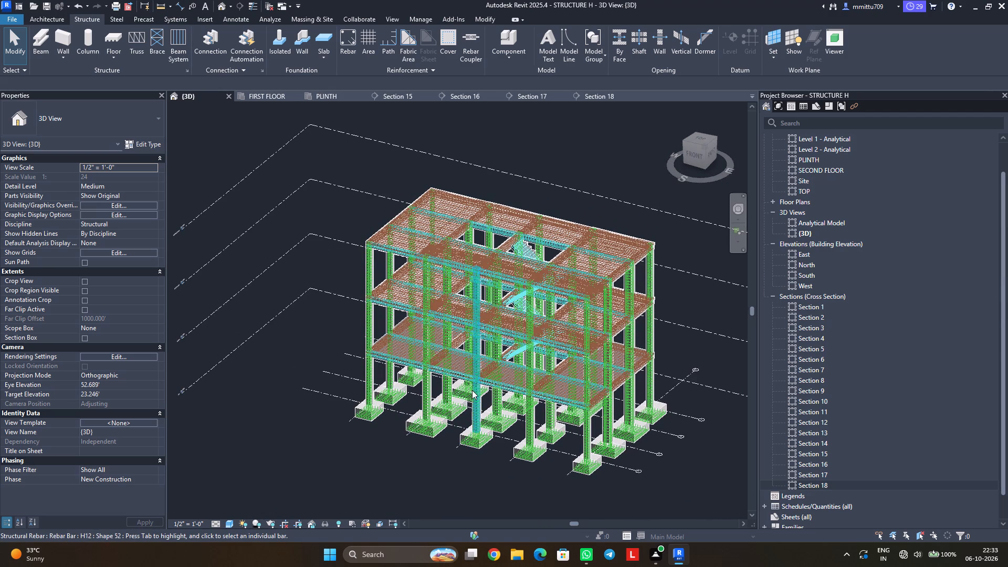
scroll(472, 384, "up", 1, "shift")
scroll(479, 380, "down", 1)
scroll(478, 380, "up", 3)
scroll(484, 375, "down", 1)
scroll(484, 375, "up", 3)
middle_click_drag(506, 371, 468, 389)
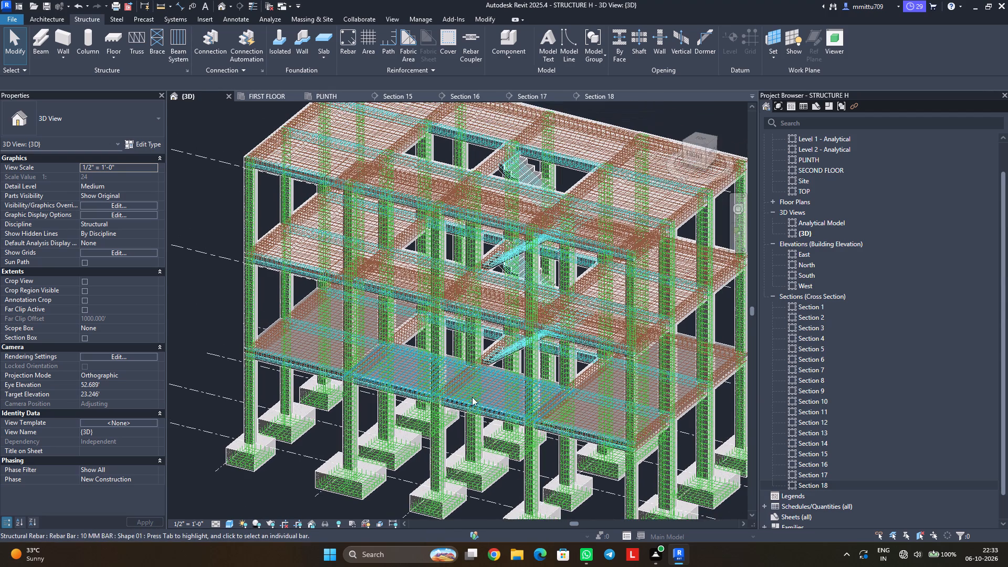
middle_click_drag(522, 397, 493, 413)
scroll(493, 411, "down", 2)
middle_click(500, 395)
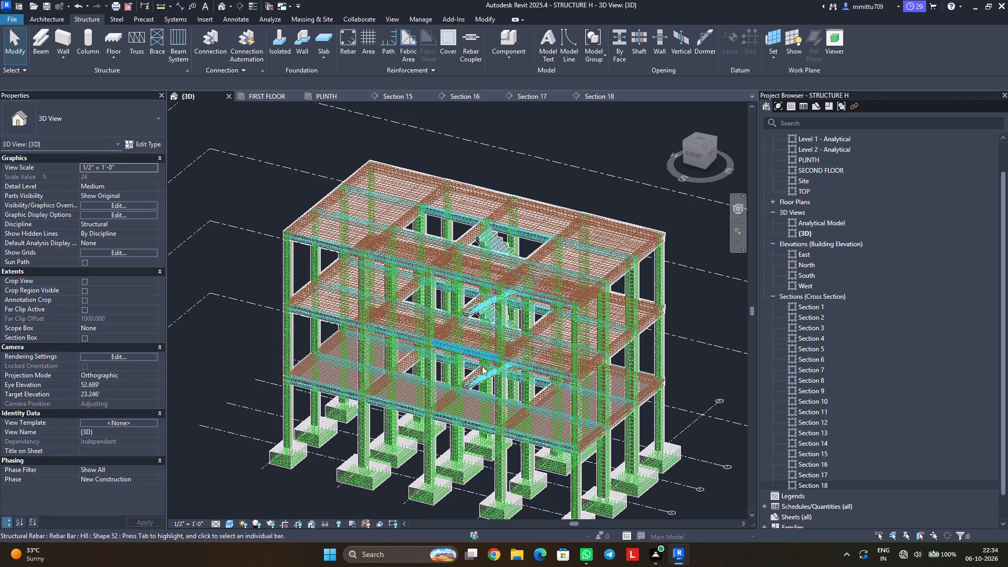
middle_click_drag(516, 398, 498, 367, "shift")
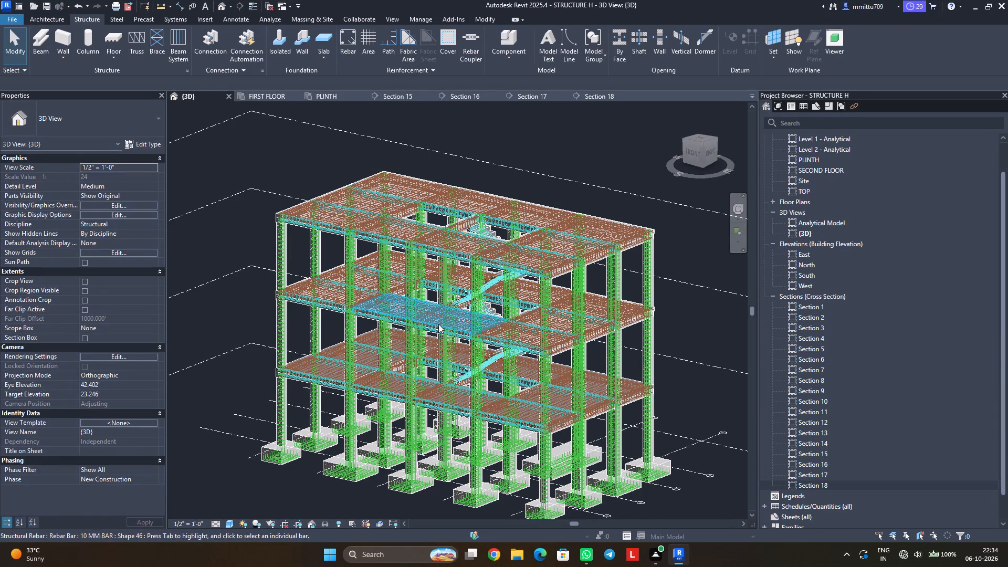
scroll(449, 376, "down", 2)
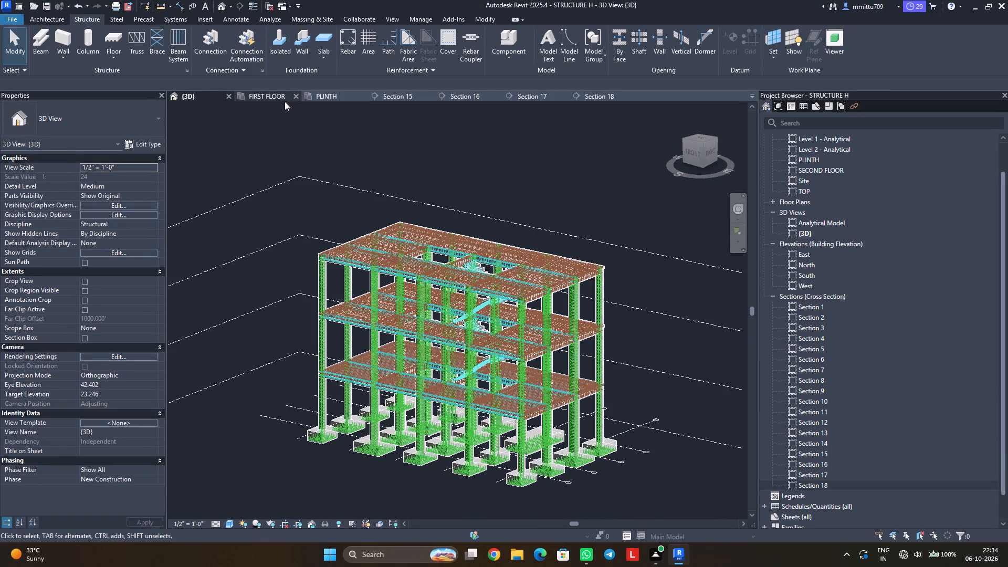
left_click(281, 98)
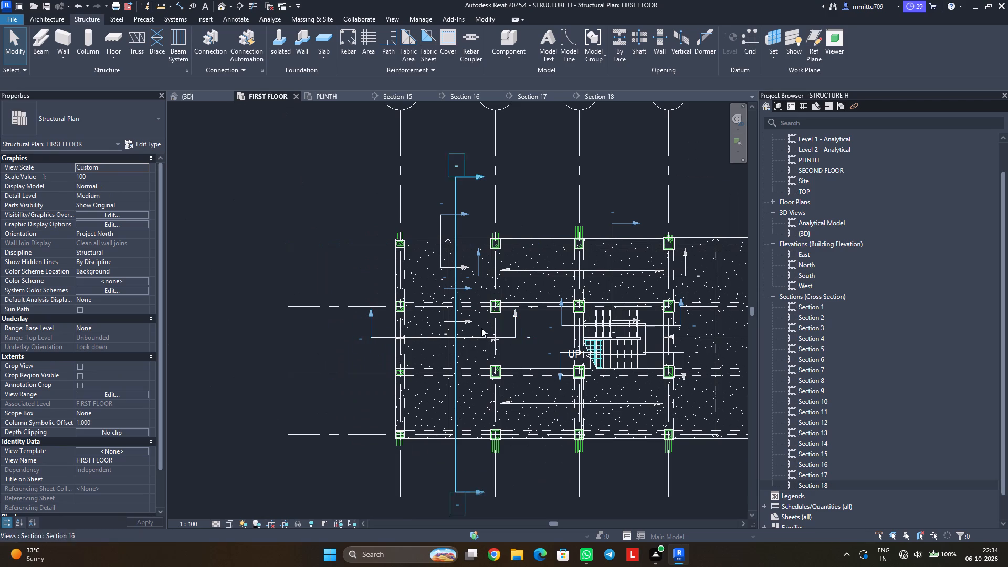
scroll(489, 342, "down", 3)
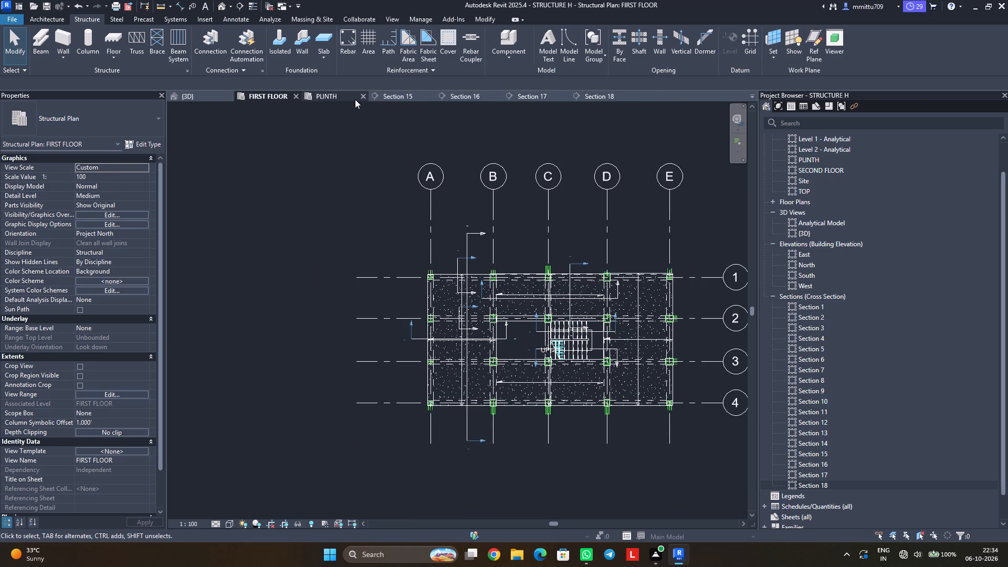
left_click(207, 96)
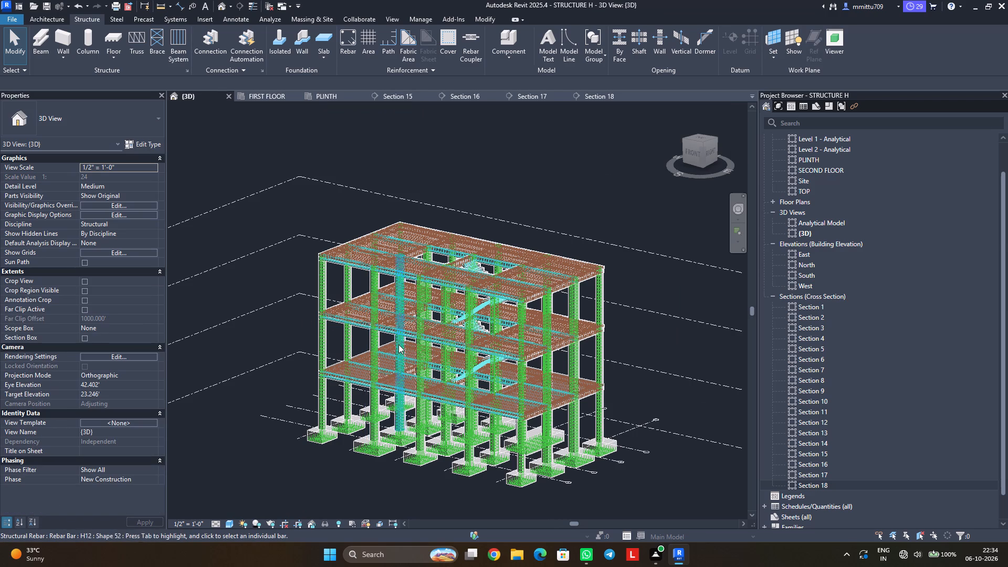
In the PLINTH plan, start a structural wall and duplicate the Generic - 200mm type as WALL.
left_click(331, 97)
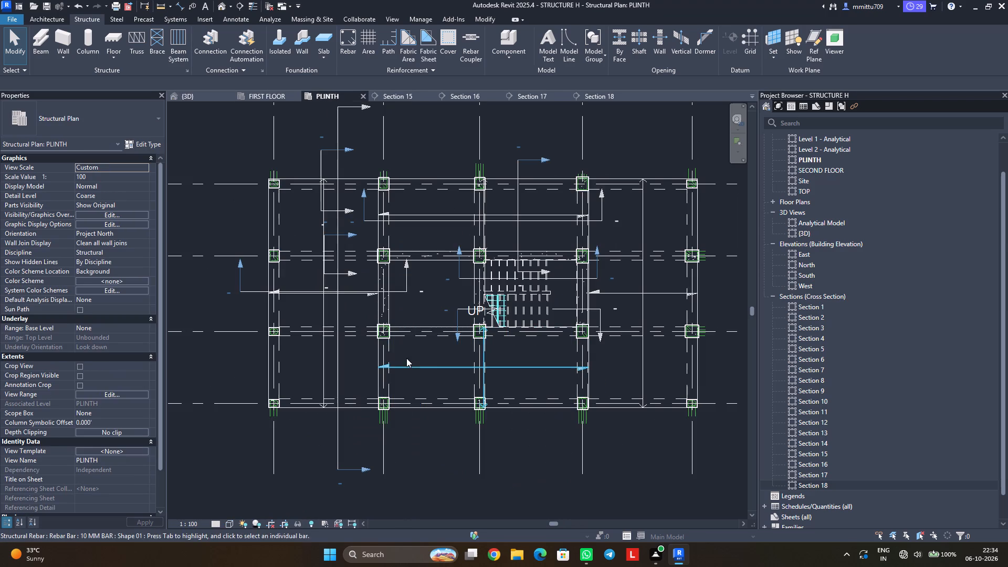
scroll(388, 261, "up", 4)
middle_click_drag(398, 273, 384, 299)
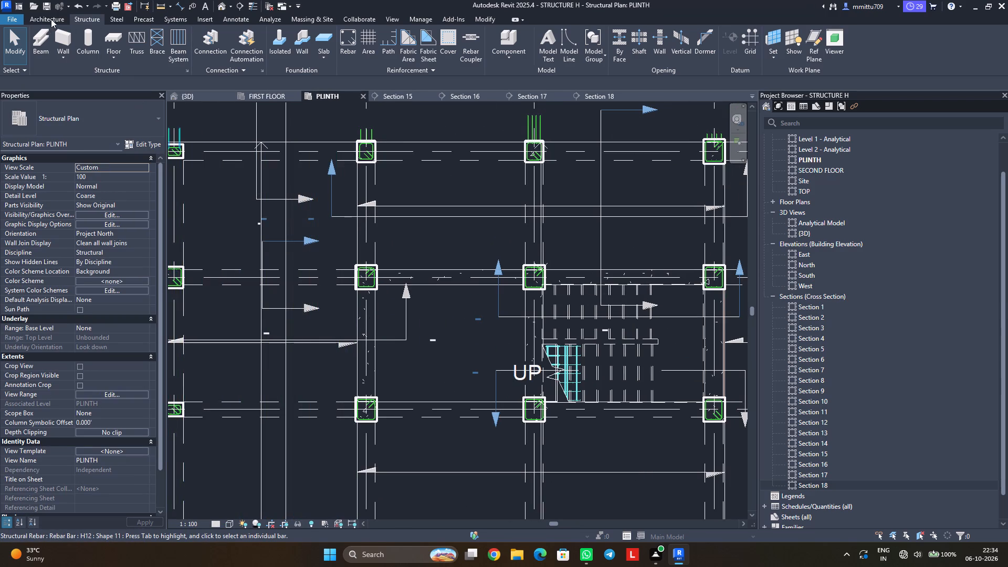
left_click(58, 37)
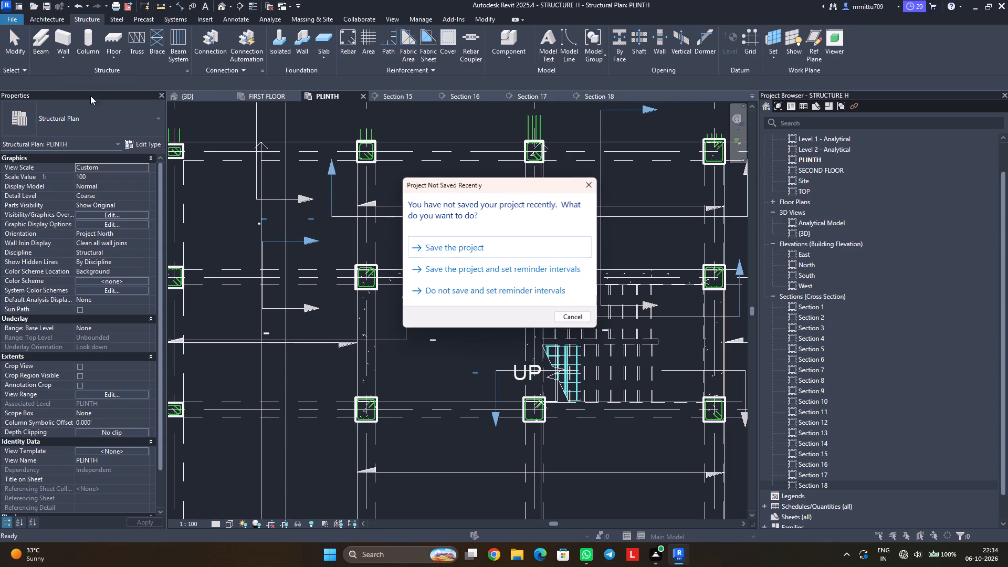
left_click(591, 185)
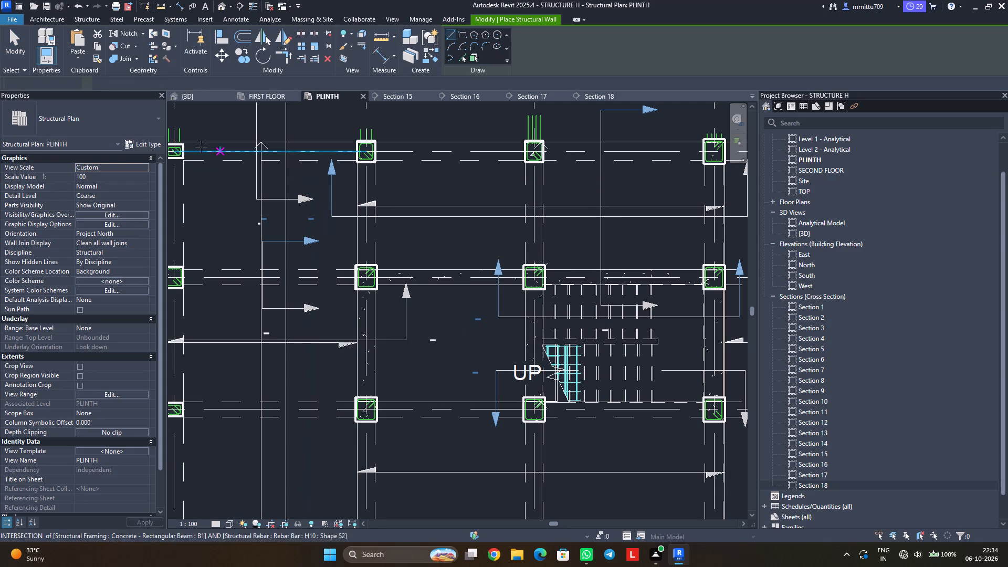
left_click(124, 128)
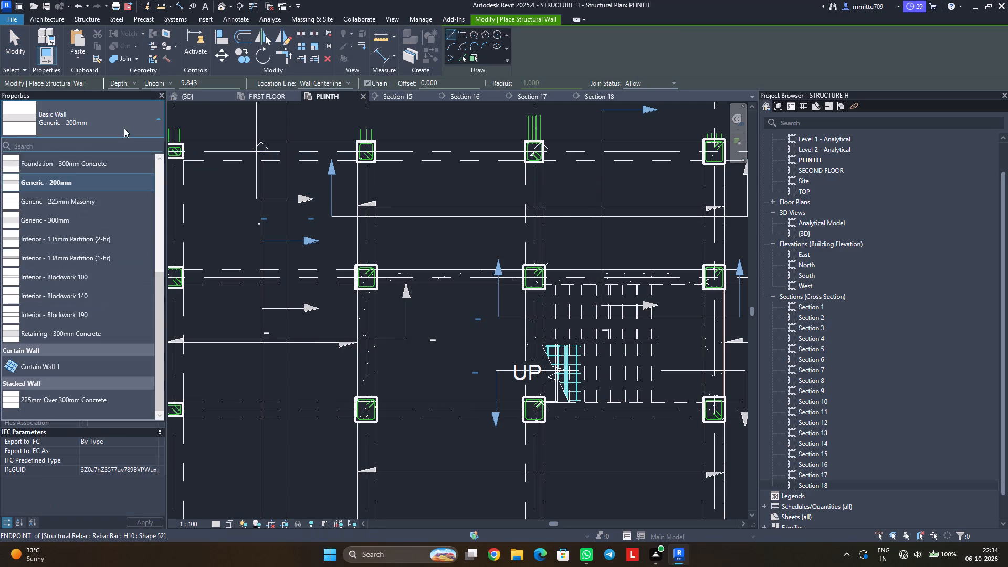
left_click(124, 128)
left_click(134, 141)
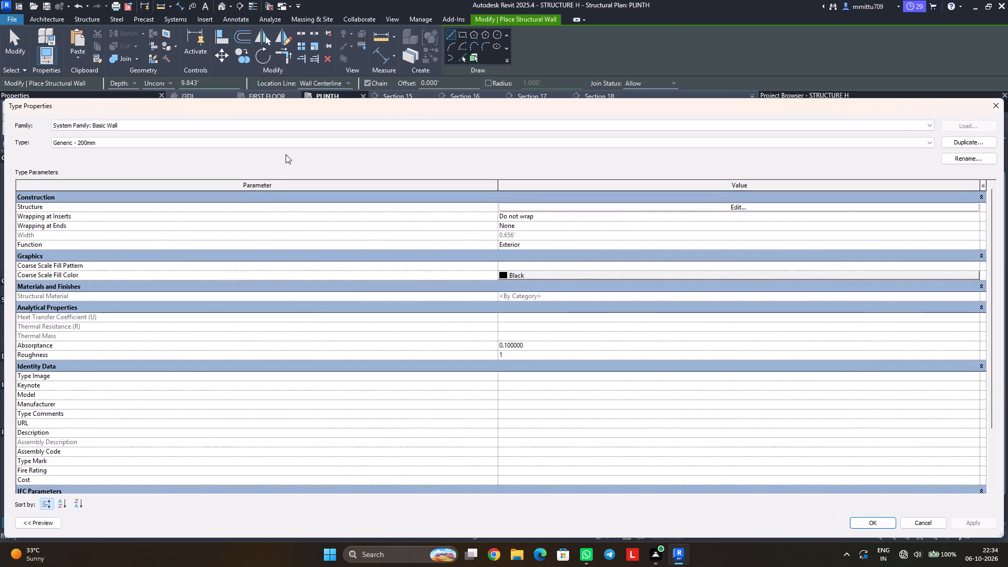
left_click(976, 138)
type("WALL")
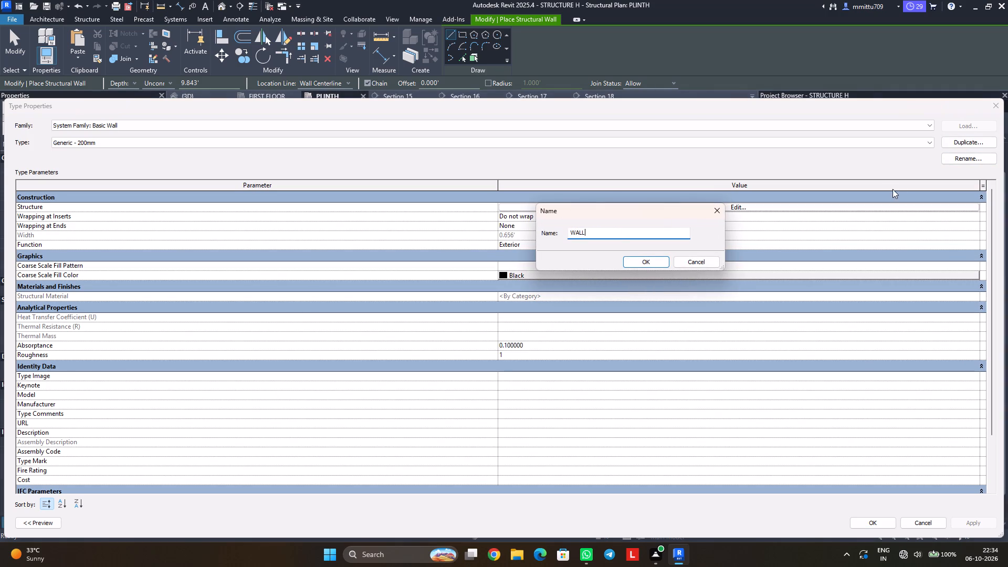
left_click(653, 261)
Set the WALL type's structure layer thickness to 9" and accept the type properties.
left_click(720, 208)
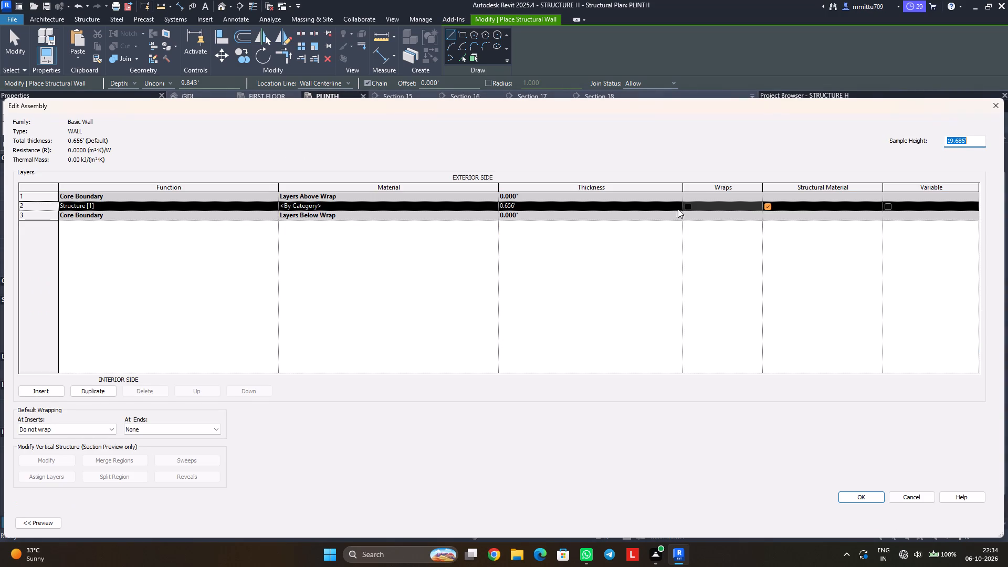
left_click(539, 209)
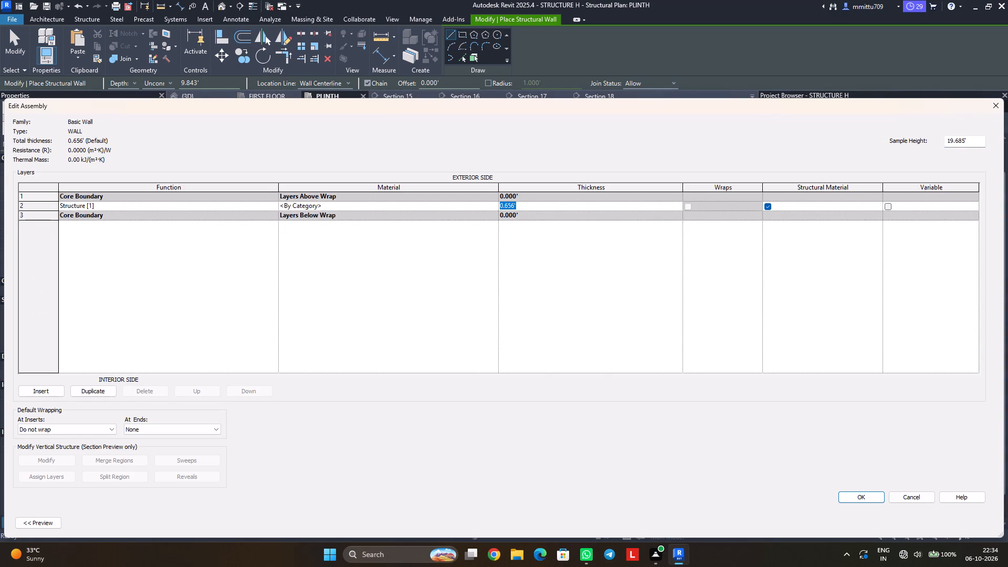
type("6\"")
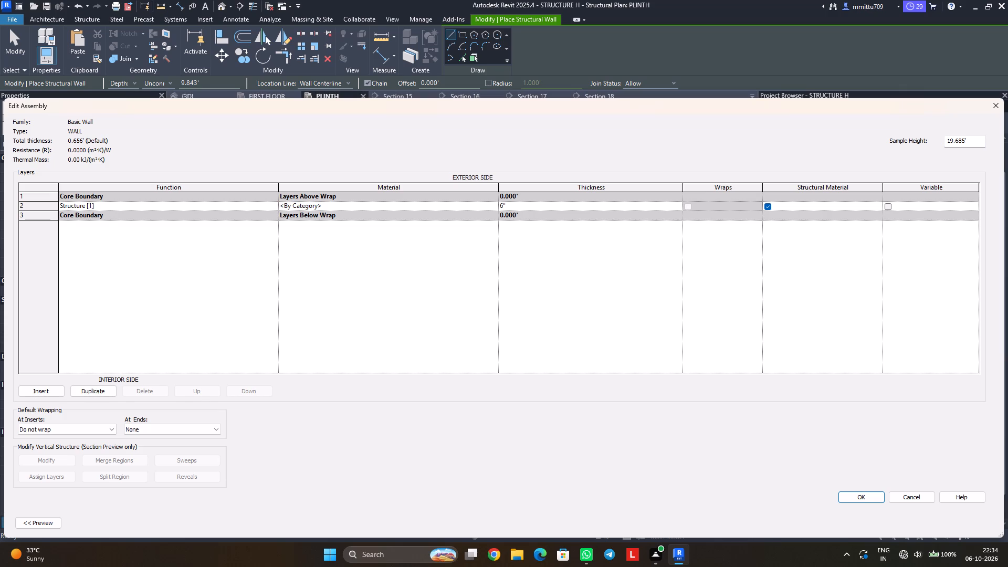
left_click(539, 209)
left_click(539, 209)
double_click(528, 206)
type("9\"")
key("Return")
left_click(858, 496)
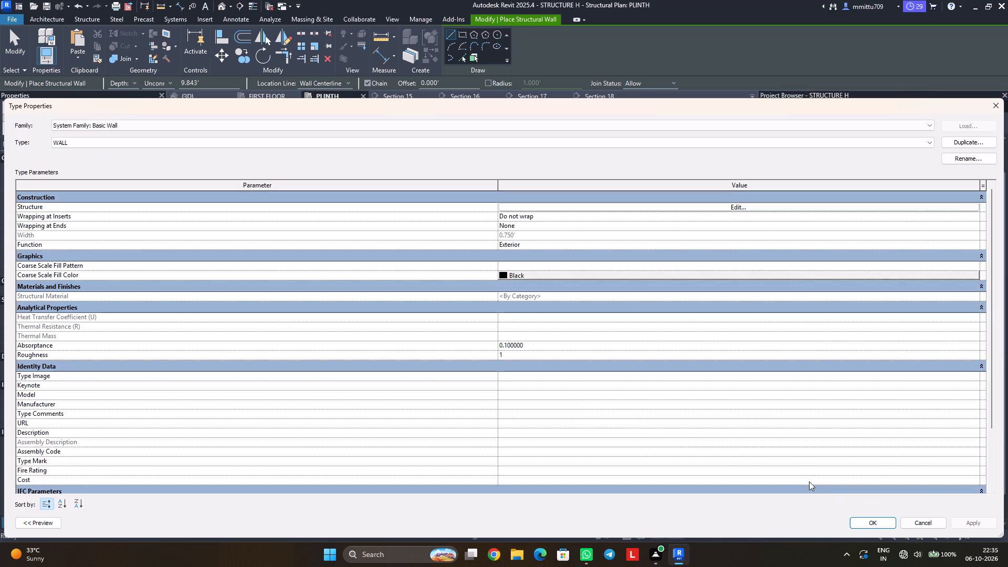
left_click(886, 522)
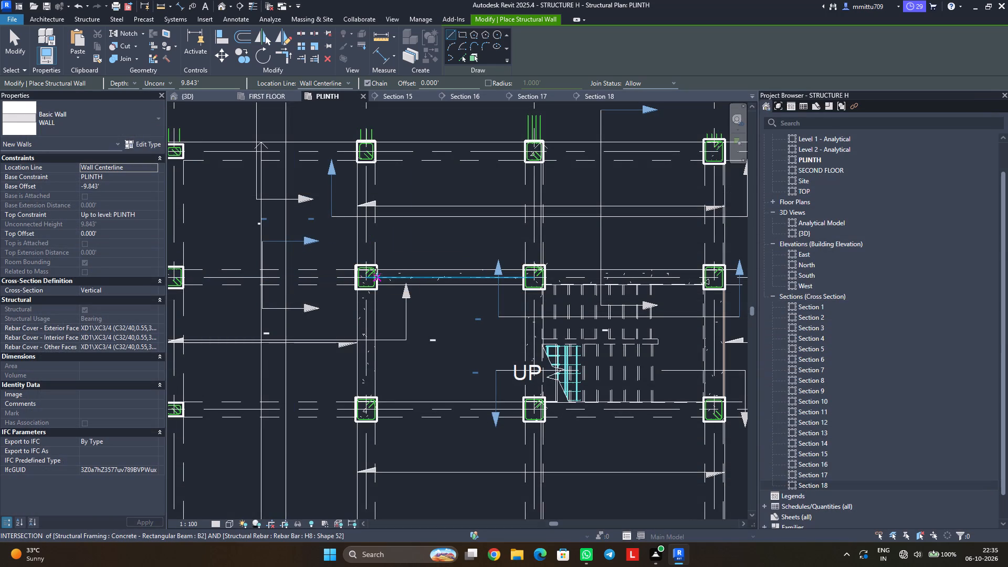
Draw four WALL structural walls between the columns enclosing the bay beside the stair, about 8 ft and 5.85 ft long.
scroll(376, 274, "down", 2)
scroll(376, 274, "up", 1)
scroll(376, 274, "down", 1)
scroll(376, 274, "up", 4)
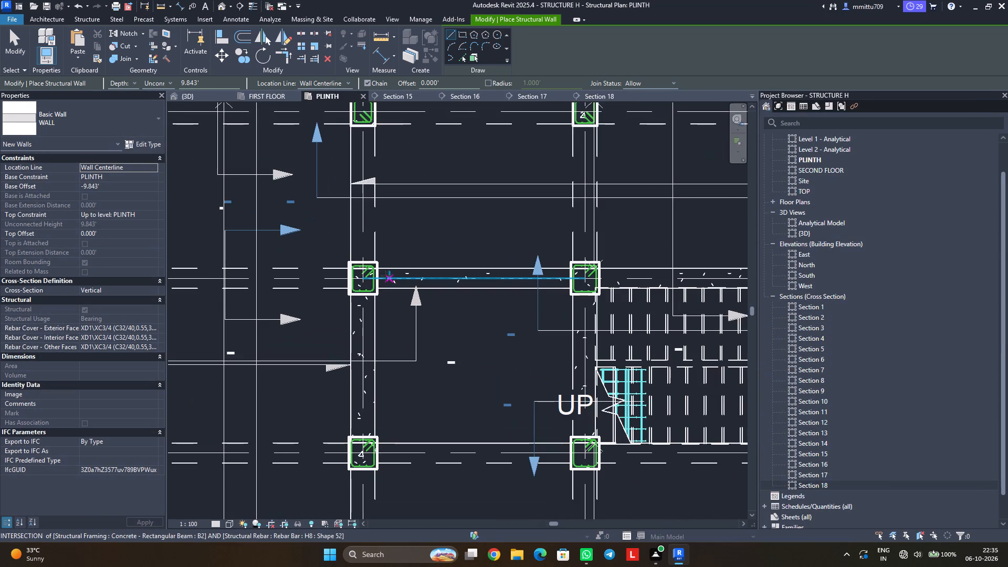
left_click(376, 276)
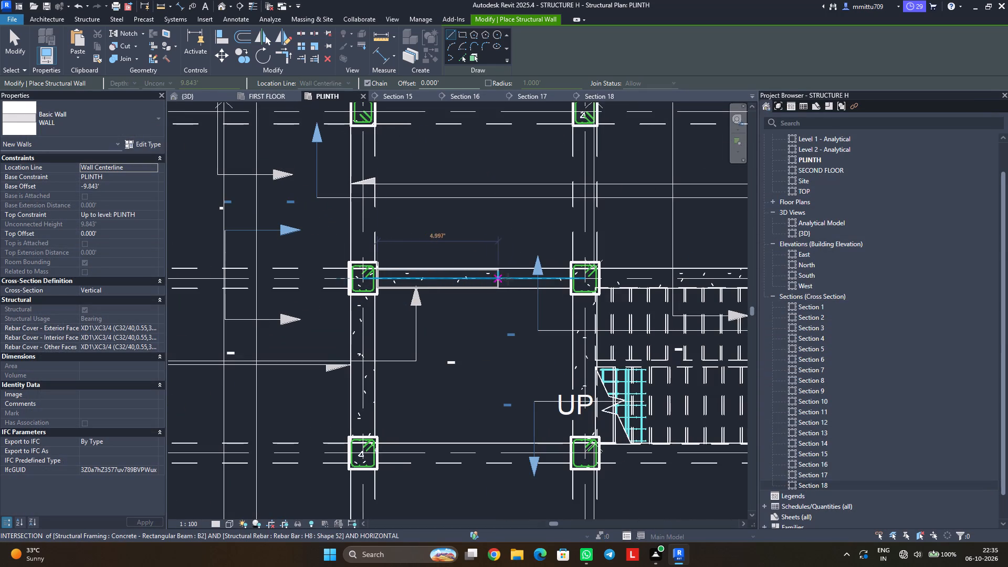
left_click(568, 280)
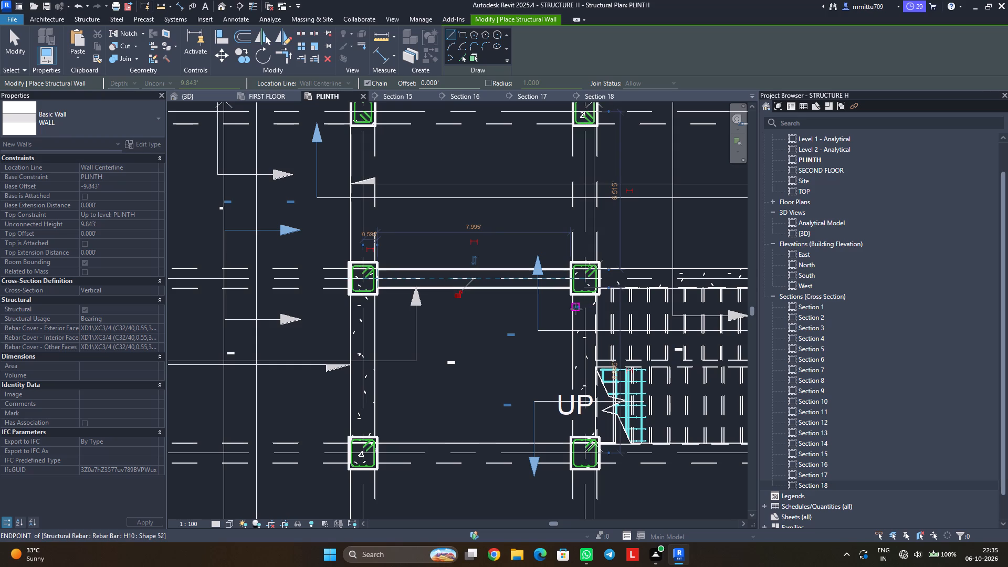
left_click(586, 297)
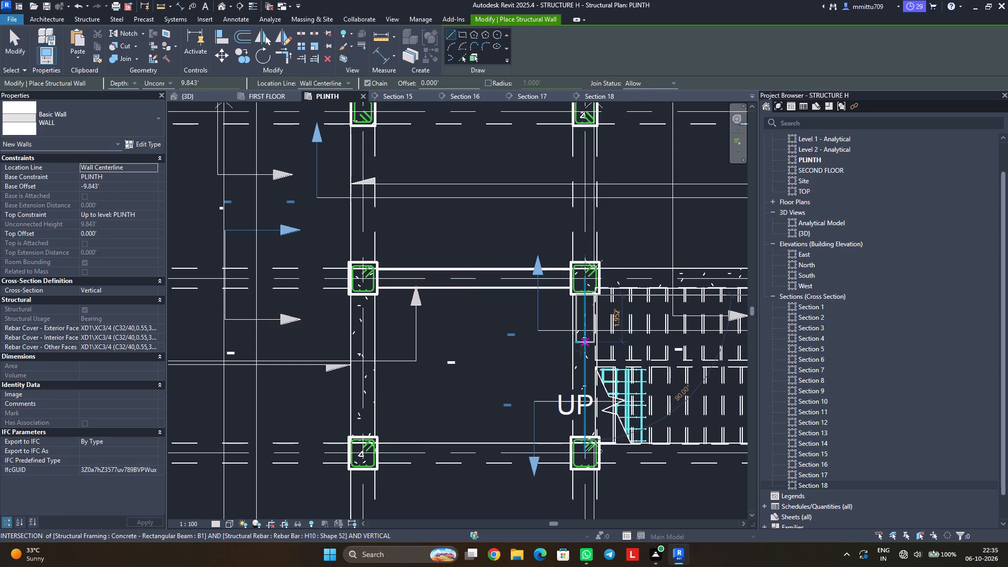
left_click(589, 436)
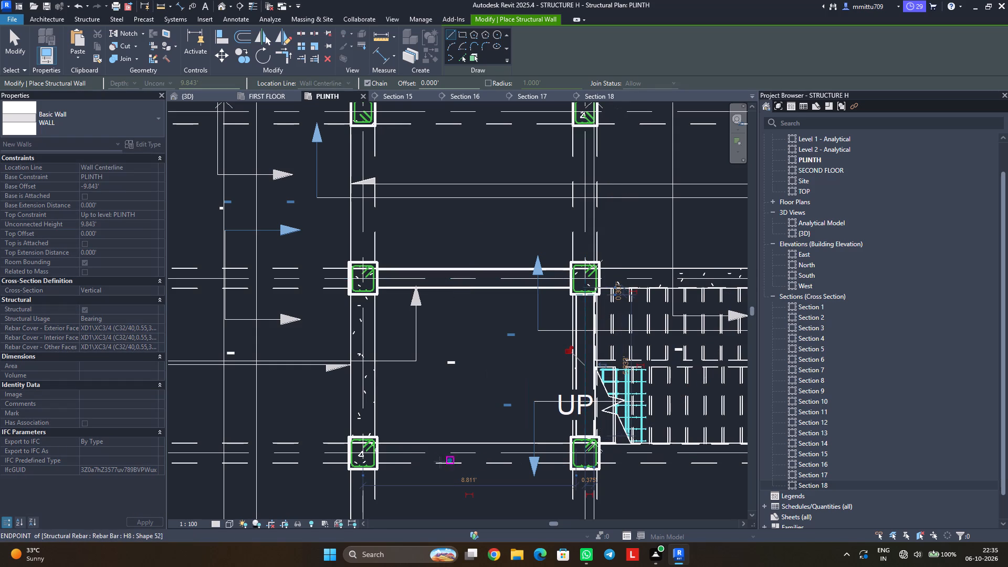
left_click(378, 454)
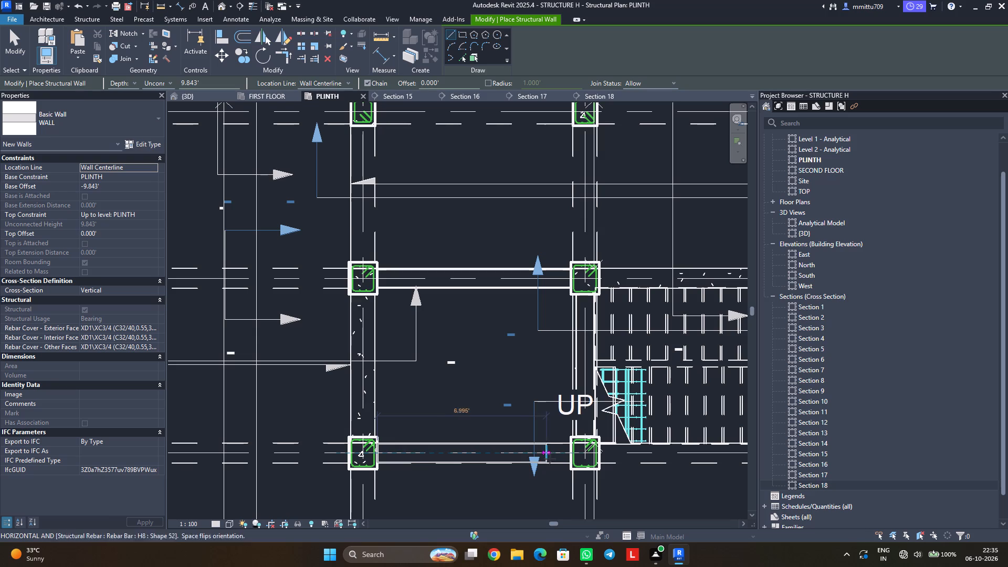
left_click(570, 457)
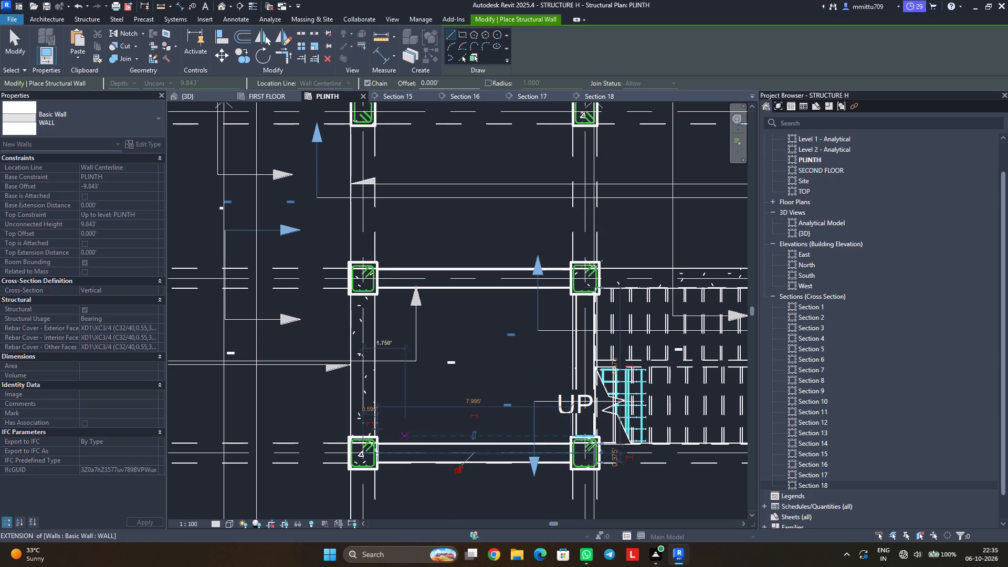
left_click(362, 435)
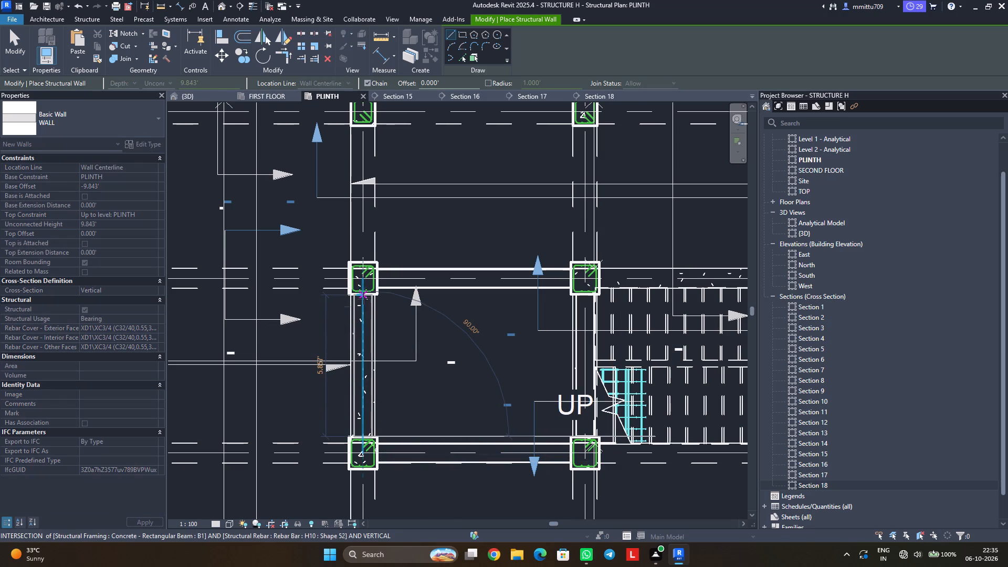
left_click(363, 297)
key("Escape")
key("Escape")
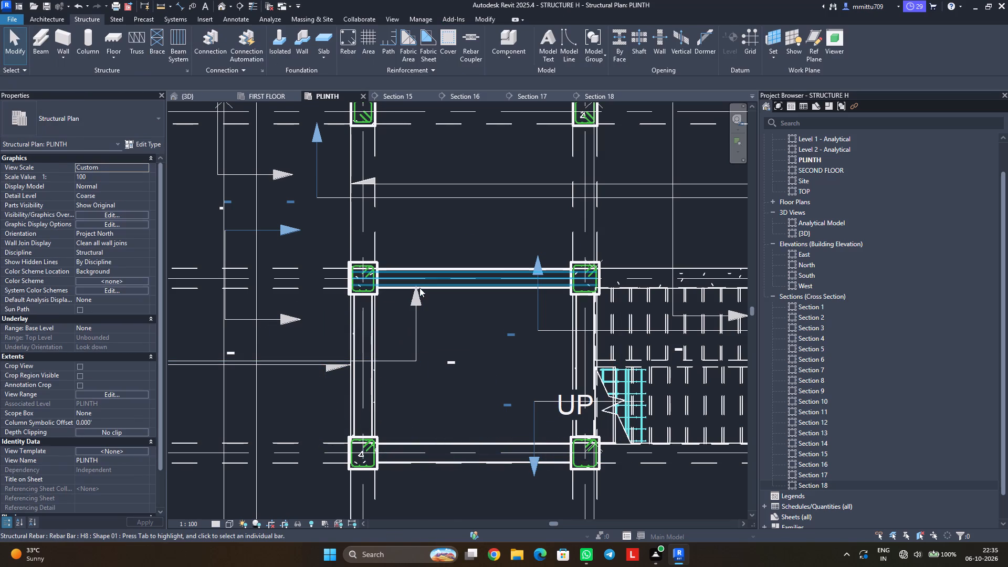
Select all WALL instances and set their base offset to 0 and top constraint to Up to level: SECOND FLOOR.
left_click(419, 288)
key("Escape")
key("Escape")
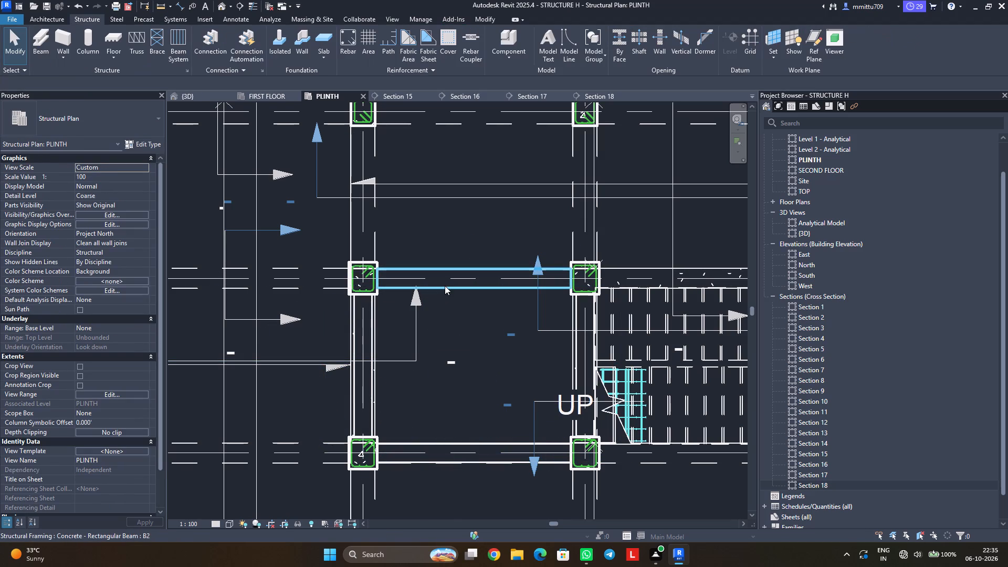
left_click(374, 356)
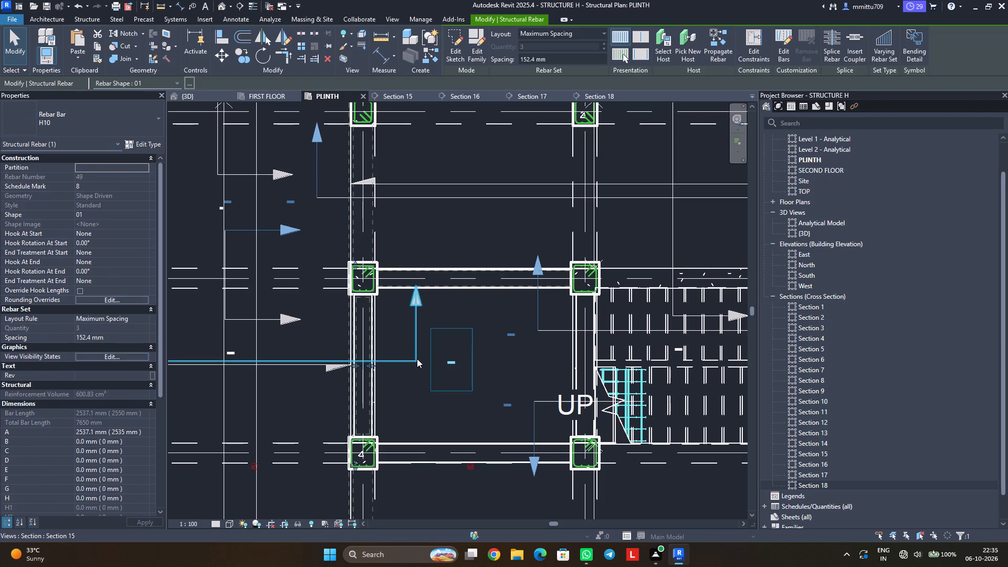
key("Escape")
key("Escape")
scroll(370, 375, "down", 1)
scroll(370, 375, "up", 5)
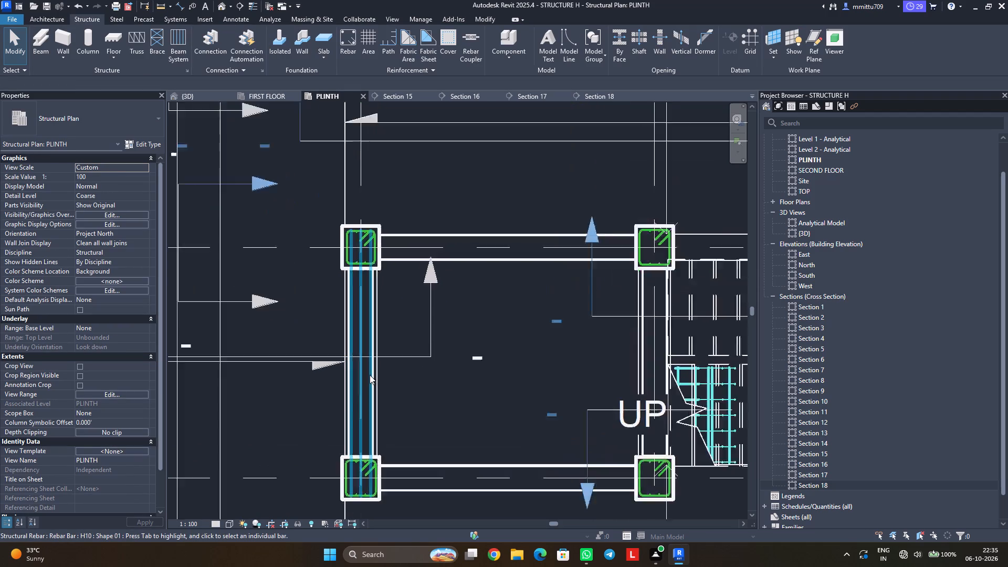
scroll(370, 375, "up", 3)
scroll(370, 375, "down", 1)
scroll(370, 375, "up", 6)
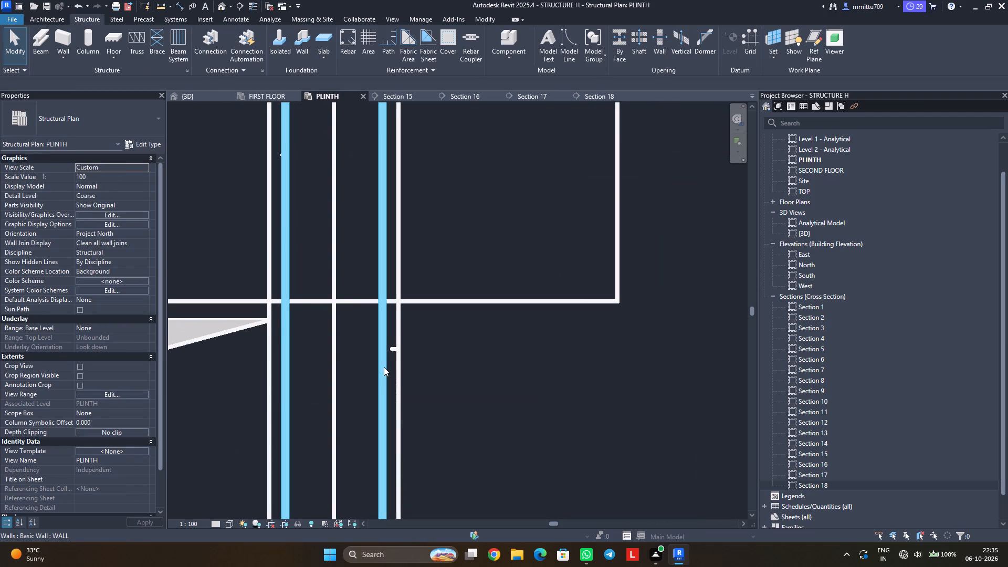
left_click(384, 367)
type("SA")
scroll(391, 380, "down", 8)
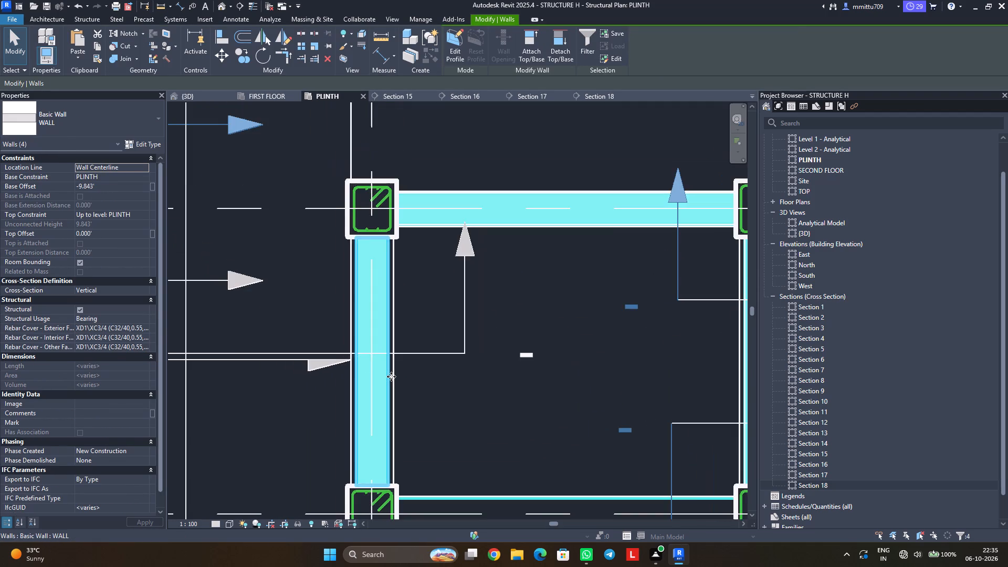
scroll(391, 376, "down", 1)
scroll(468, 380, "down", 2)
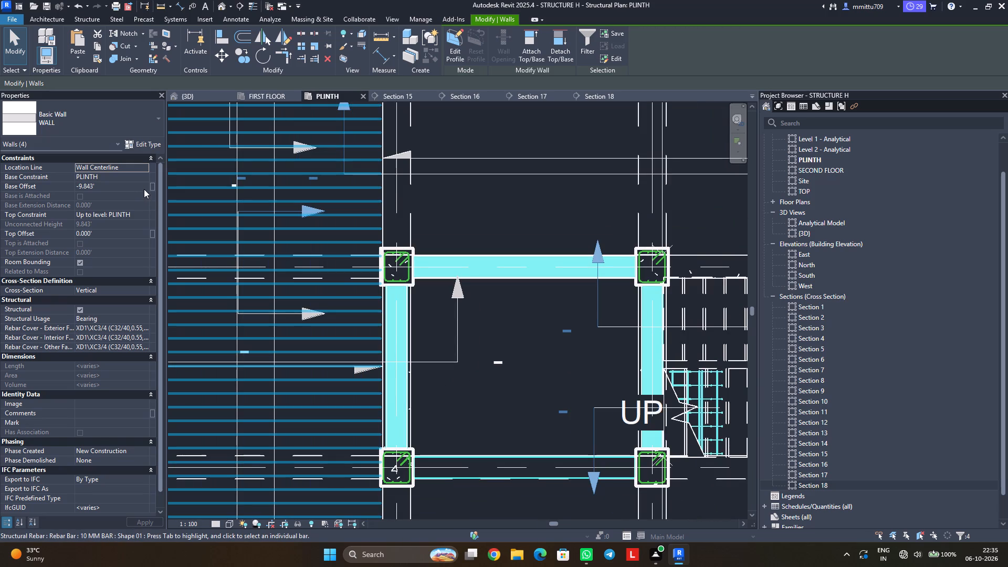
left_click(142, 187)
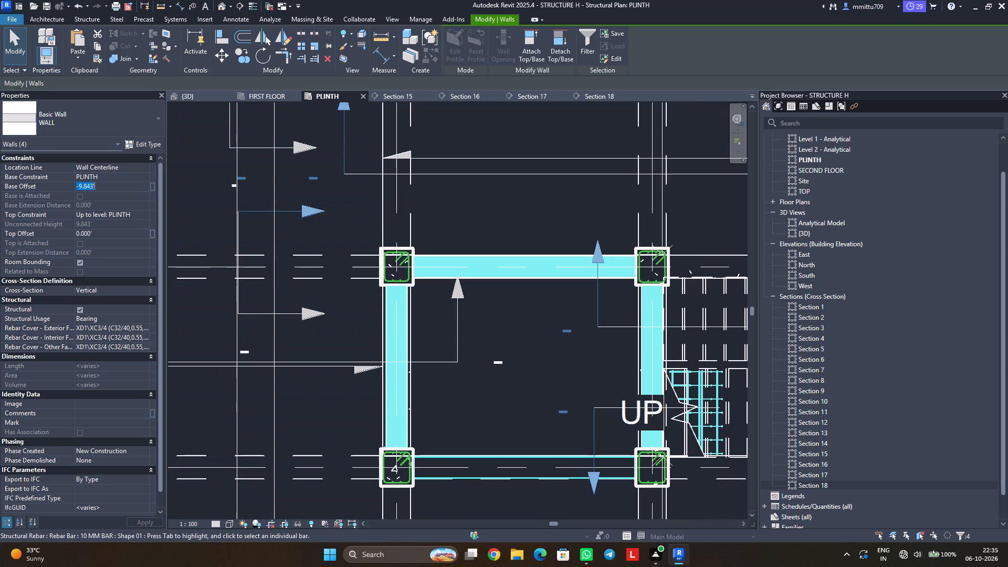
key("0")
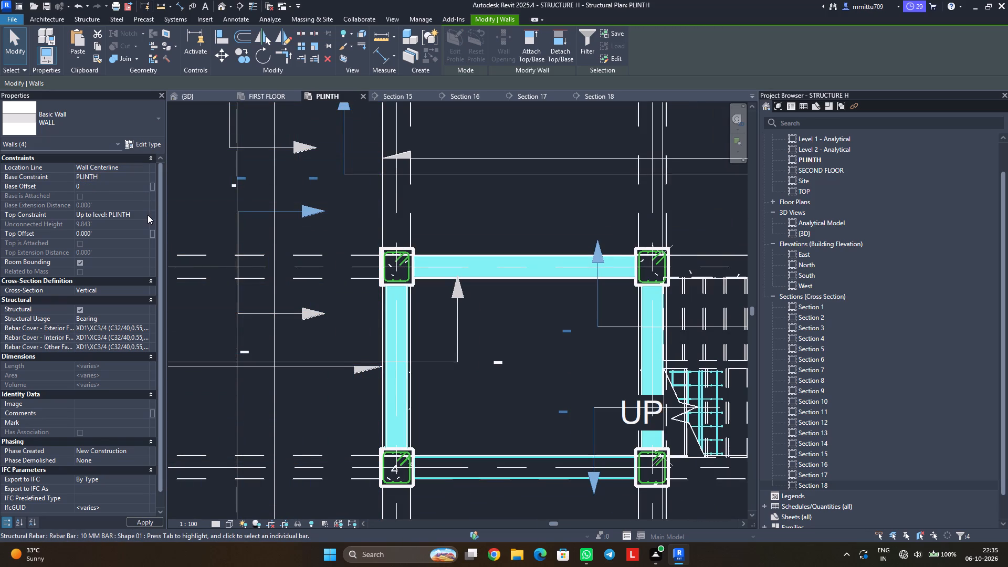
left_click(148, 215)
scroll(115, 244, "down", 1)
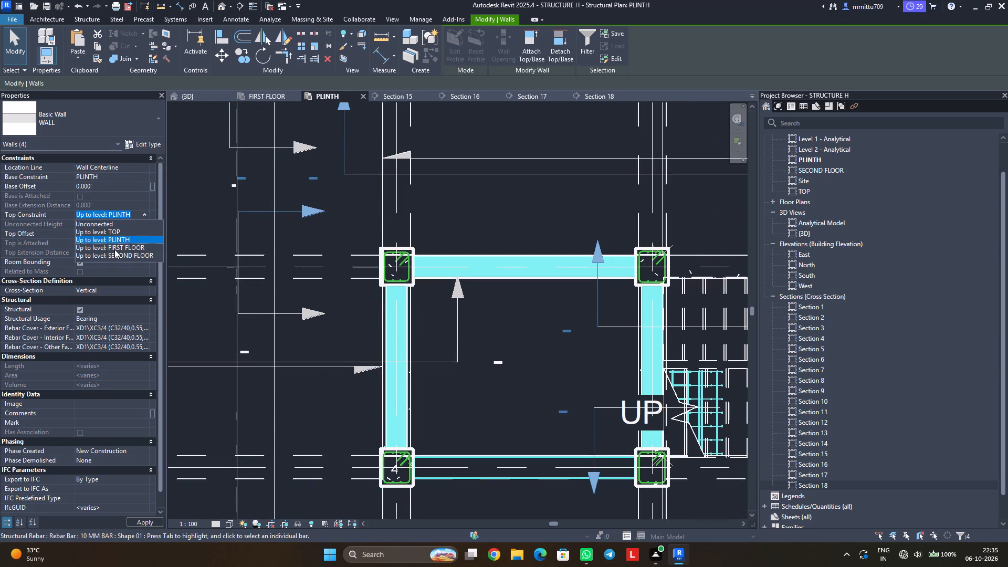
left_click(115, 254)
left_click(207, 227)
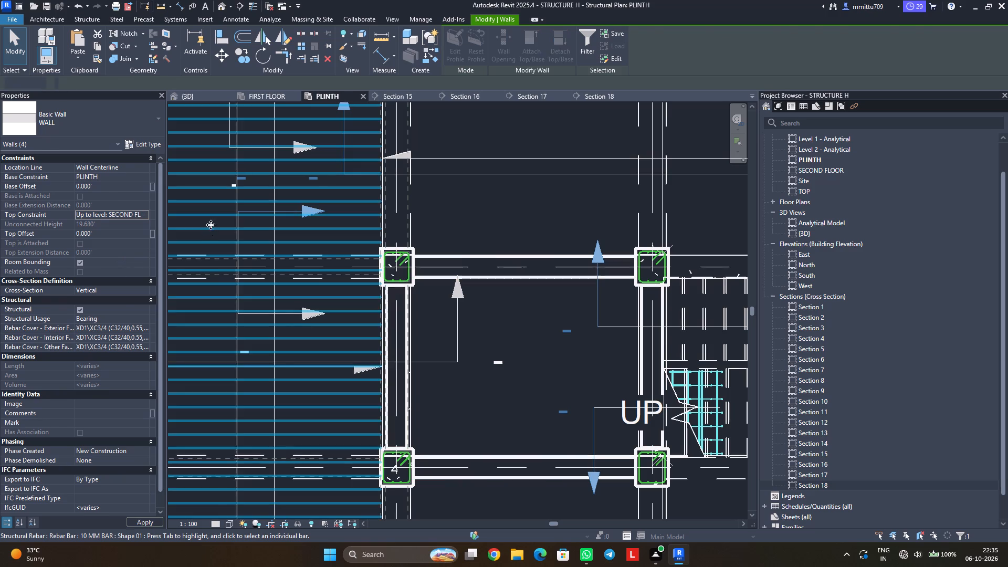
Inspect the new WALL structural walls around the bay beside the stair from several angles in the 3D view.
left_click(207, 93)
scroll(292, 259, "down", 4)
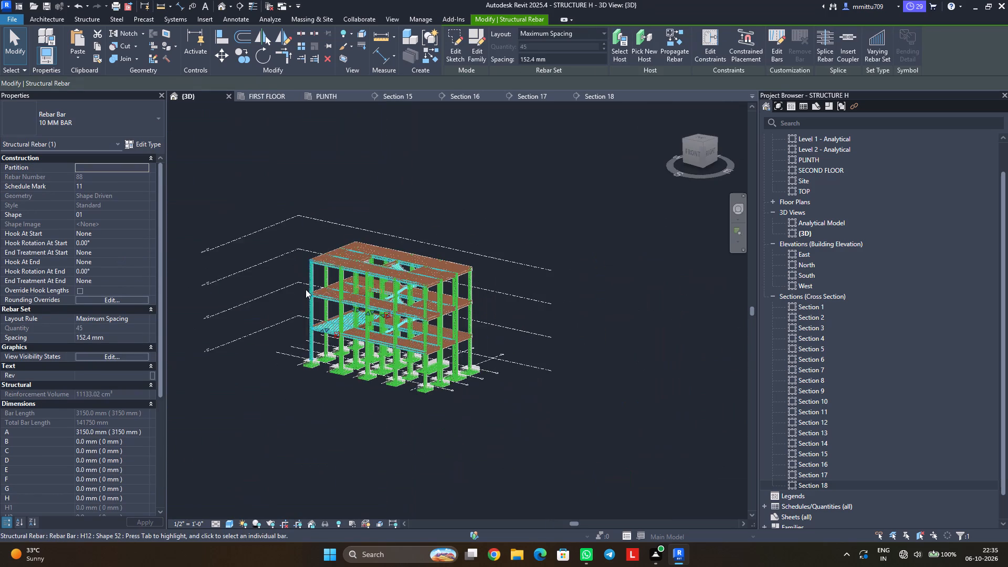
scroll(311, 314, "down", 1)
middle_click_drag(308, 423, 412, 417)
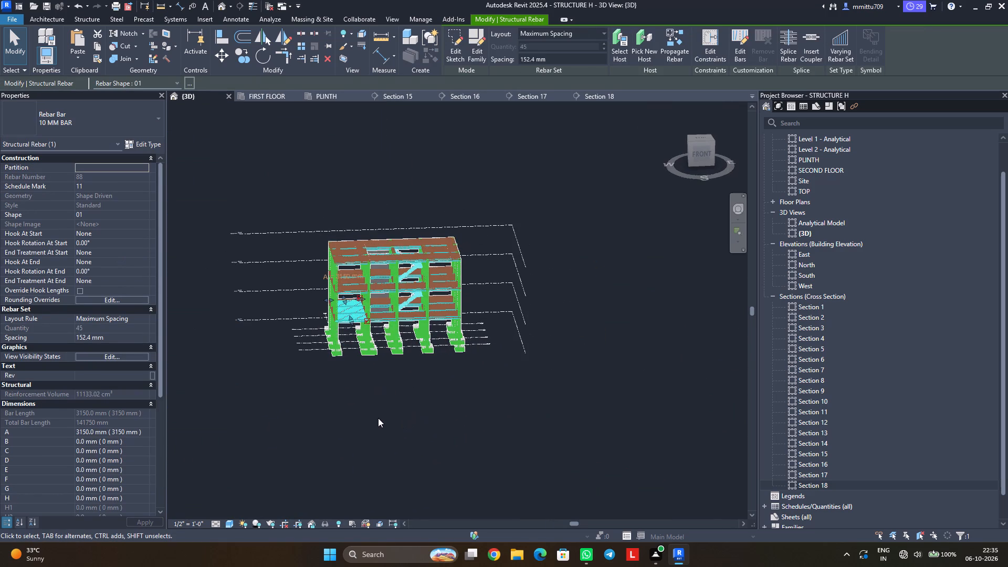
left_click(376, 409)
middle_click_drag(396, 368, 418, 529)
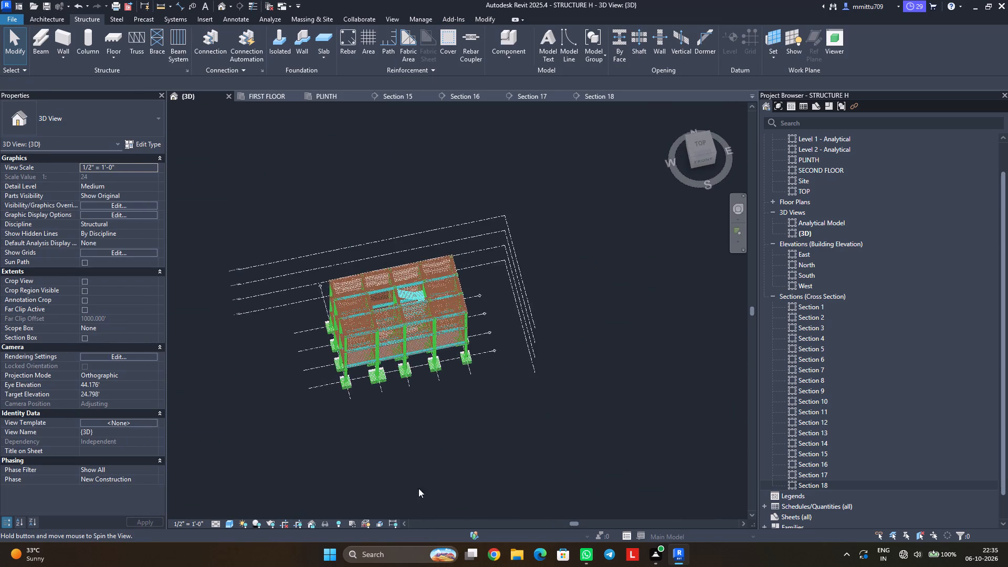
middle_click_drag(384, 422, 568, 404, "shift")
middle_click_drag(292, 360, 334, 333, "shift")
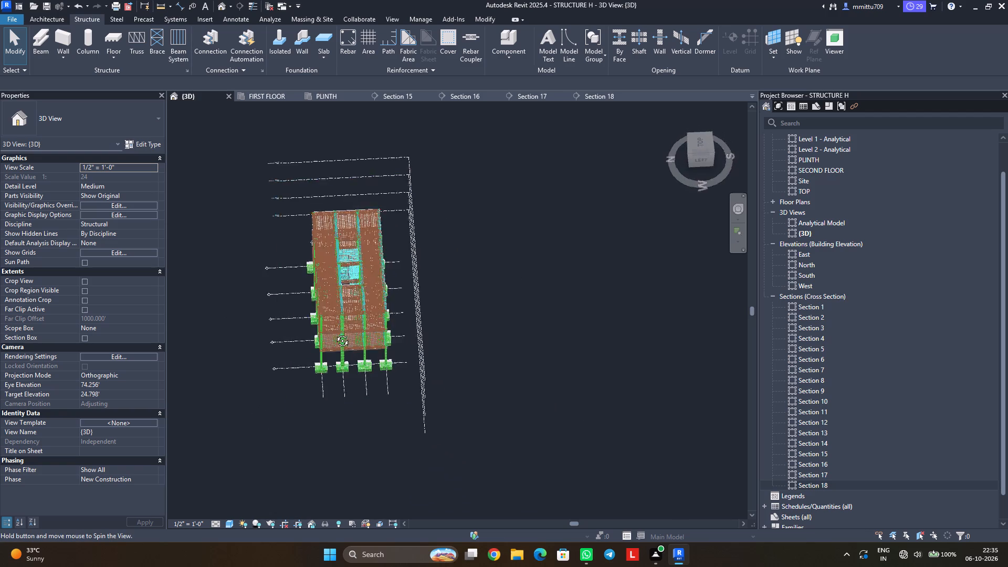
middle_click_drag(334, 333, 381, 307, "shift")
scroll(308, 323, "up", 2)
scroll(308, 323, "down", 1)
scroll(308, 323, "up", 7)
middle_click_drag(317, 360, 330, 320, "shift")
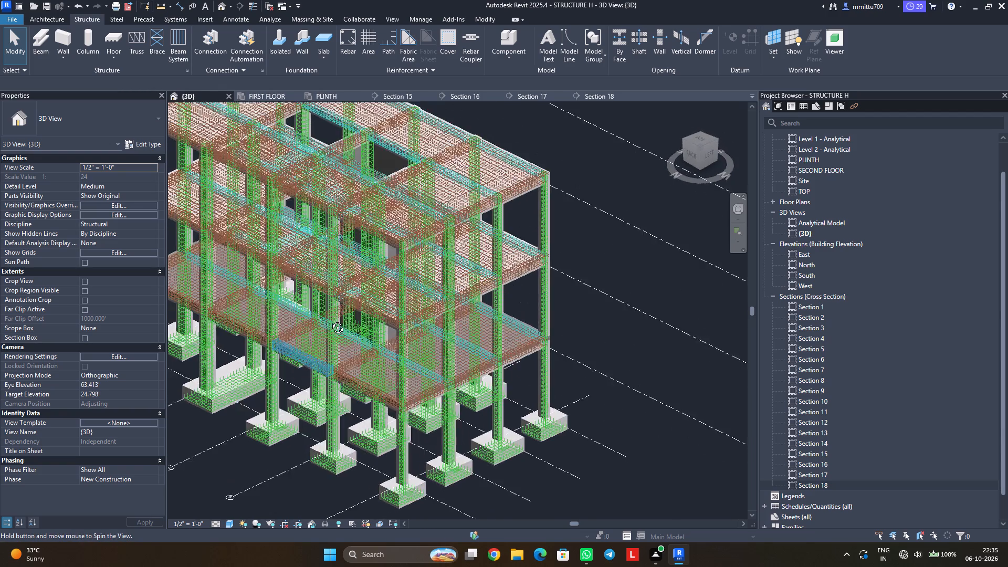
middle_click_drag(330, 320, 294, 311, "shift")
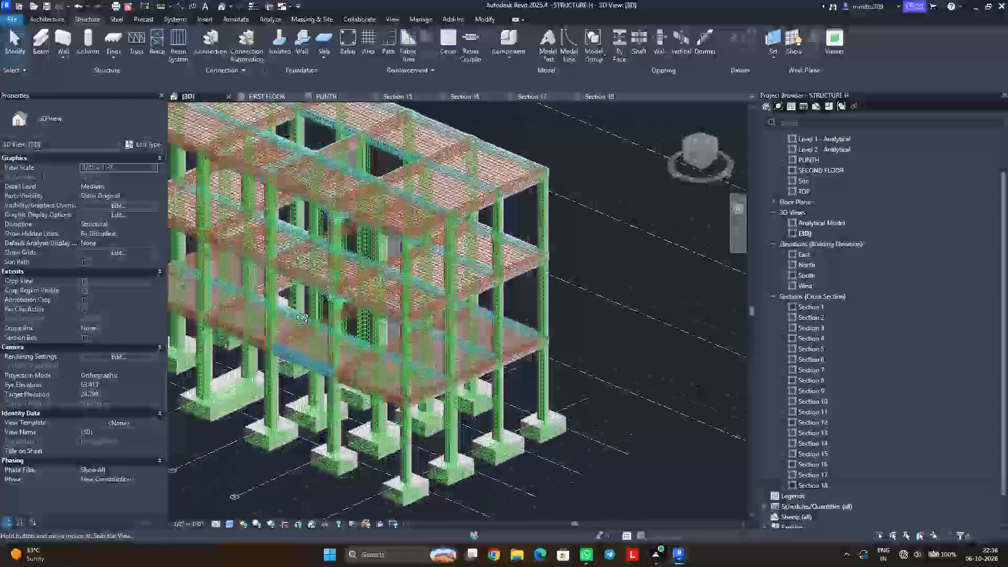
middle_click_drag(294, 311, 280, 307, "shift")
middle_click_drag(402, 324, 331, 253, "shift")
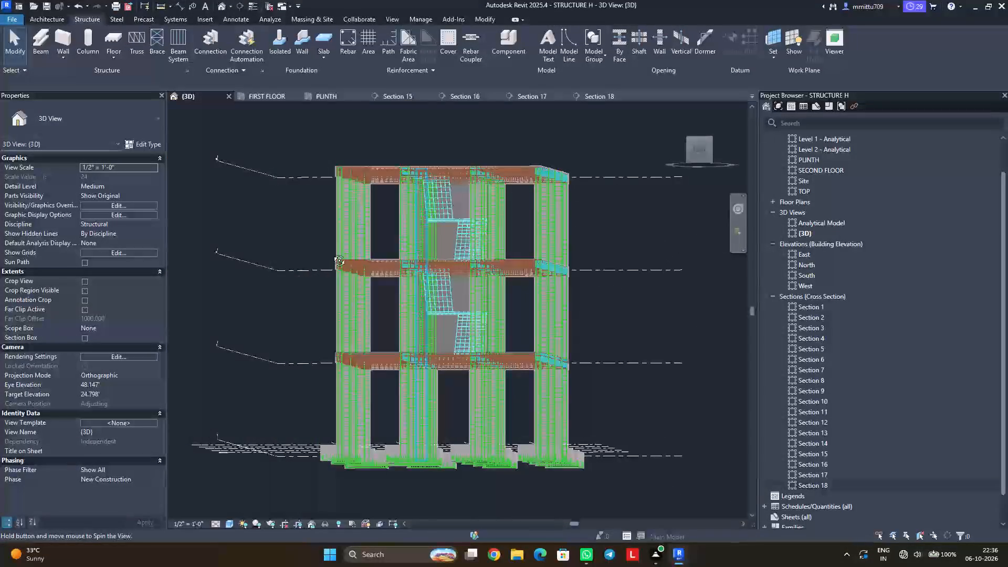
middle_click_drag(331, 253, 285, 314, "shift")
middle_click_drag(390, 360, 264, 325, "shift")
scroll(457, 347, "up", 2)
scroll(457, 347, "down", 1)
scroll(457, 347, "up", 4)
scroll(482, 360, "down", 1)
scroll(482, 360, "up", 1)
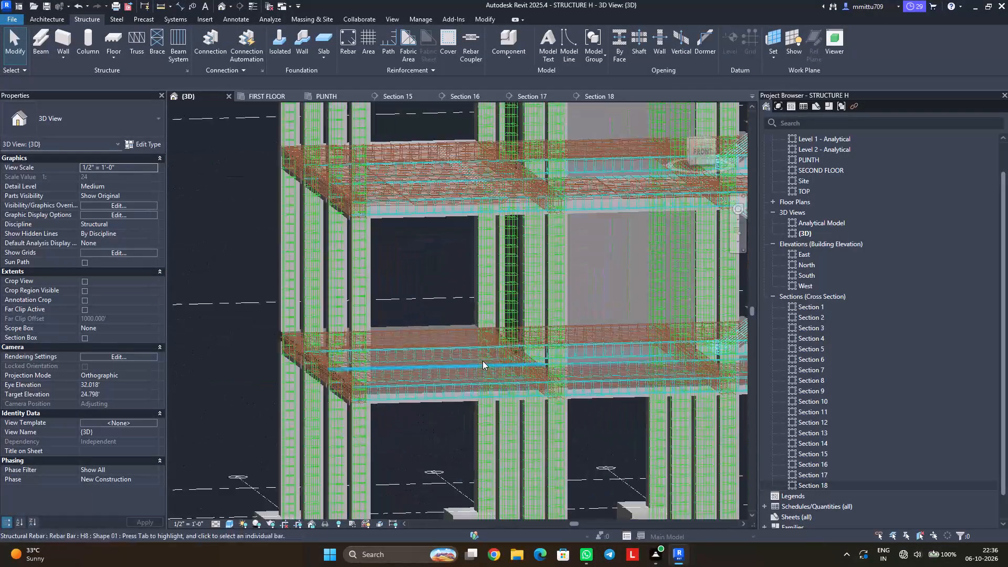
middle_click_drag(521, 371, 402, 383, "shift")
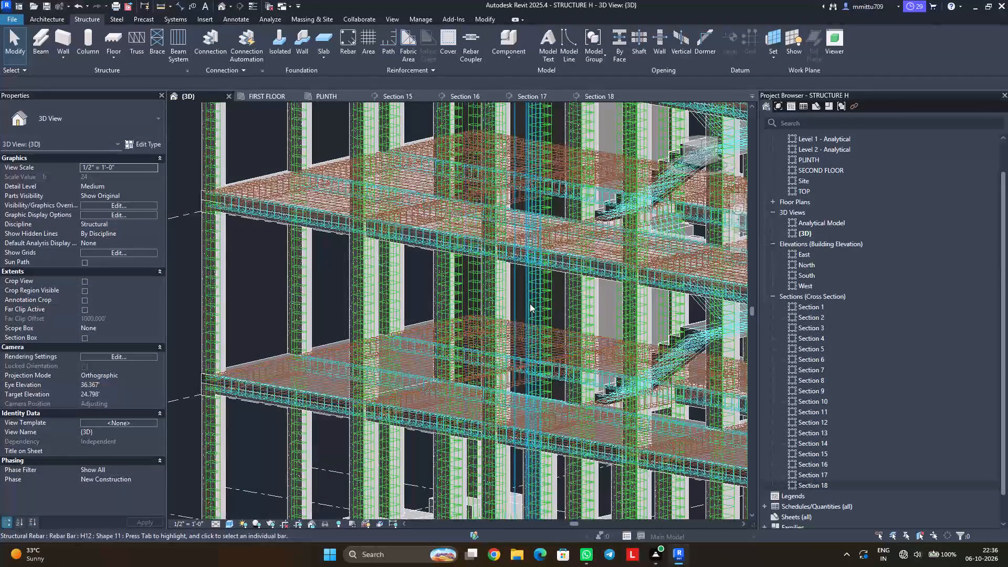
scroll(511, 337, "down", 4)
scroll(464, 375, "up", 1)
middle_click_drag(458, 373, 502, 331, "shift")
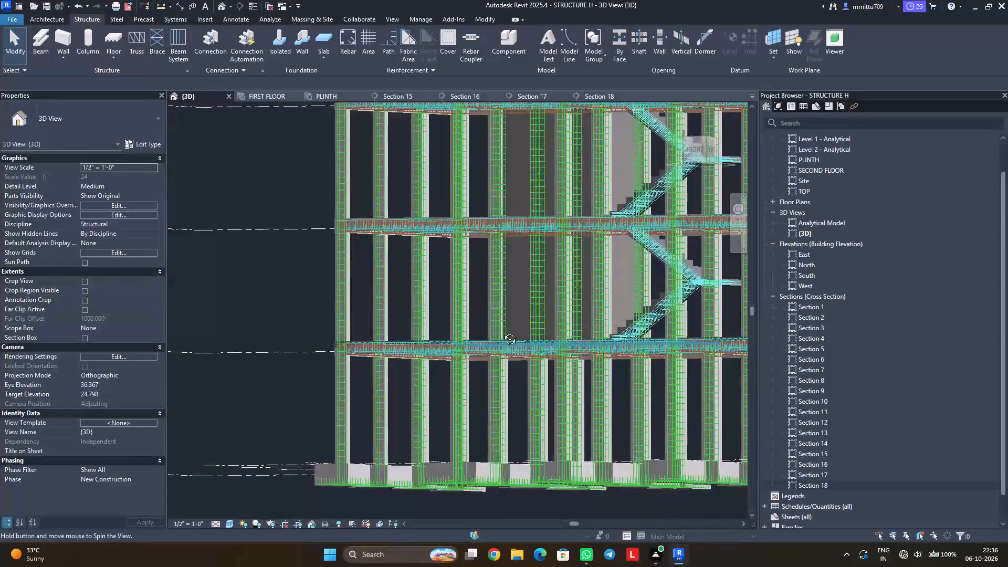
middle_click_drag(502, 331, 406, 366, "shift")
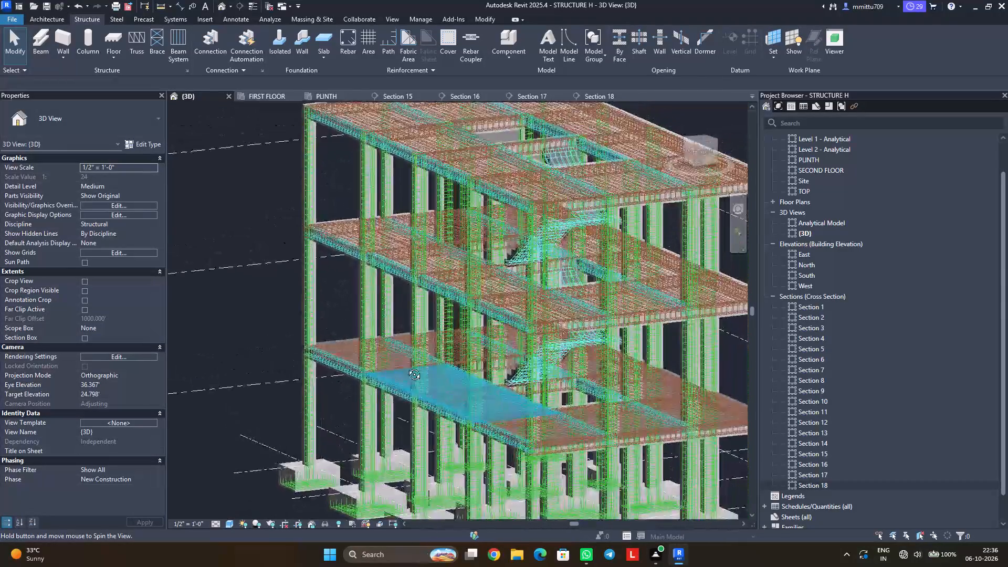
middle_click_drag(406, 366, 547, 381, "shift")
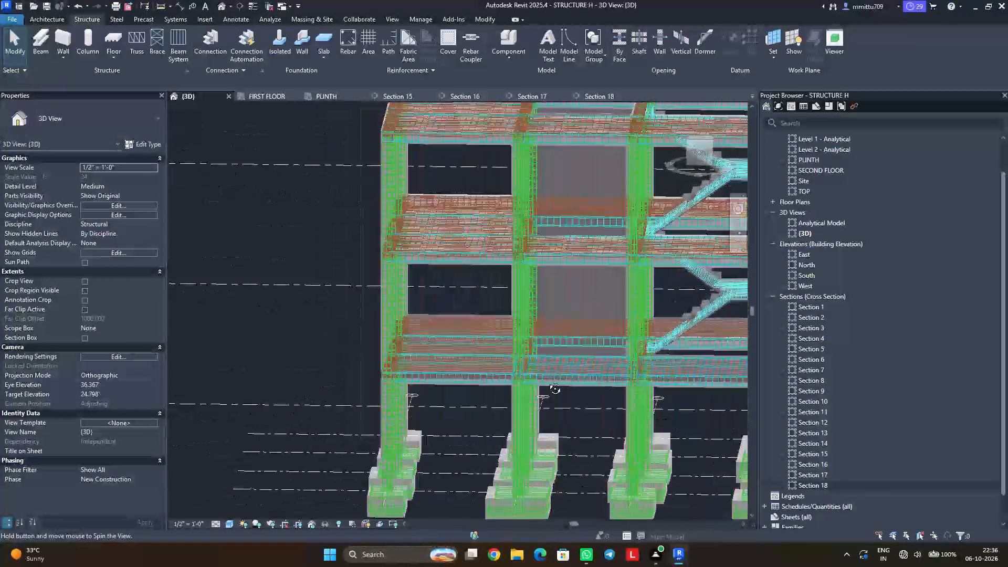
middle_click_drag(547, 381, 562, 437, "shift")
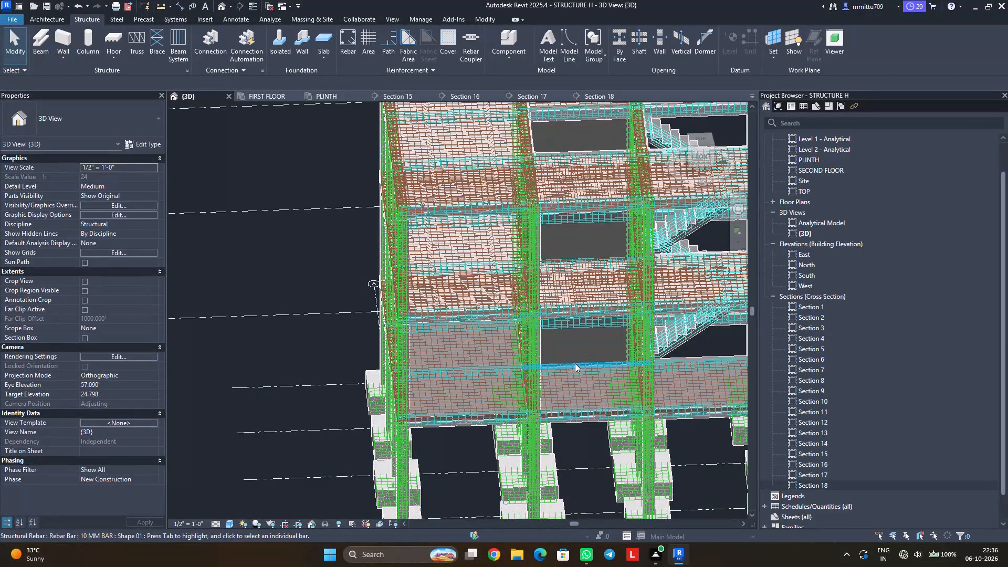
scroll(543, 344, "up", 4)
scroll(543, 344, "down", 1)
scroll(543, 344, "up", 1)
scroll(543, 344, "down", 1)
scroll(543, 344, "up", 6)
middle_click_drag(559, 370, 507, 360, "shift")
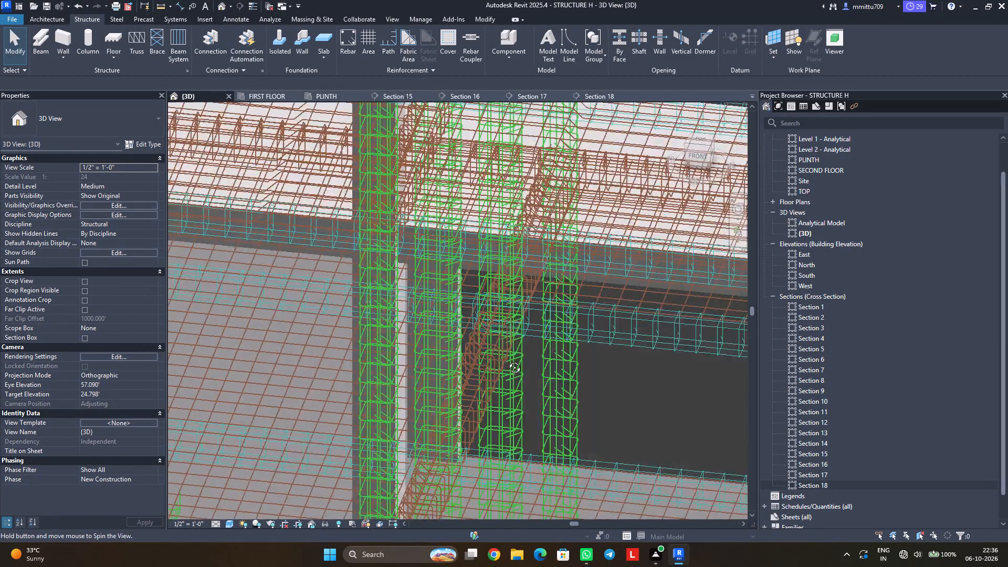
middle_click_drag(507, 360, 496, 355, "shift")
scroll(459, 440, "down", 1)
scroll(459, 440, "up", 1)
scroll(459, 440, "down", 2)
scroll(454, 428, "up", 1)
scroll(454, 428, "down", 4)
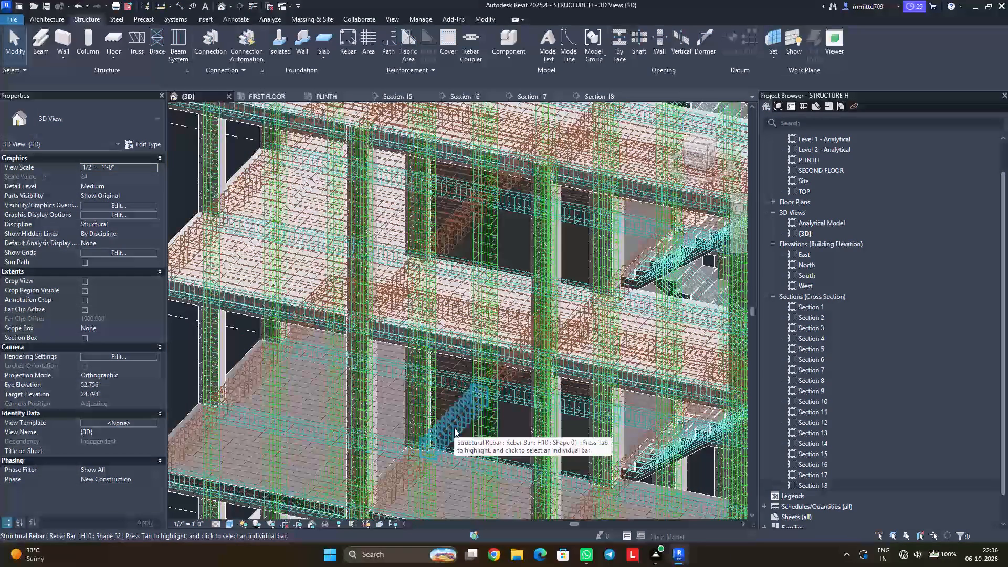
scroll(459, 421, "down", 6)
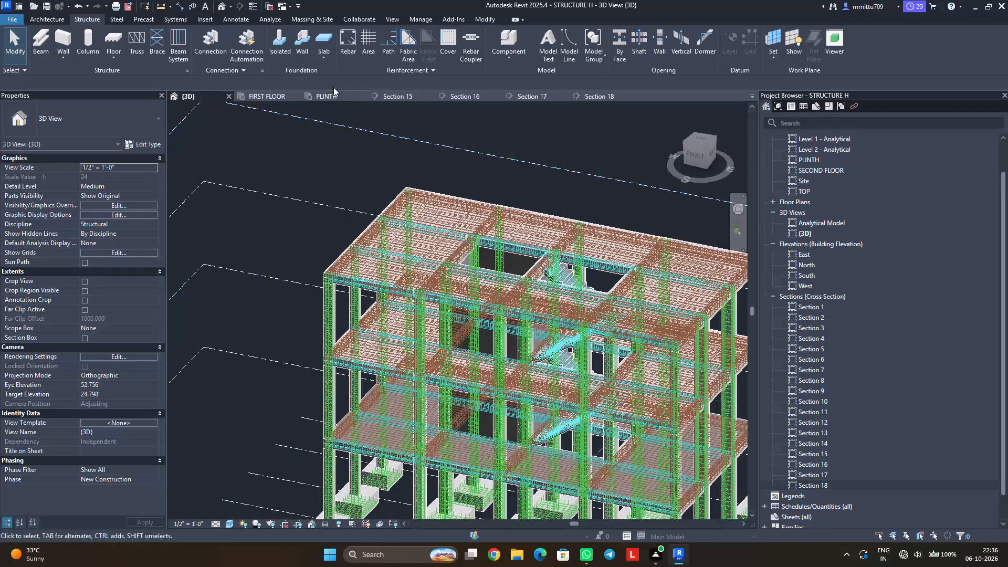
In the PLINTH plan, select all WALL instances and open the material choice for the WALL type's structure layer.
left_click(333, 92)
scroll(431, 345, "down", 5)
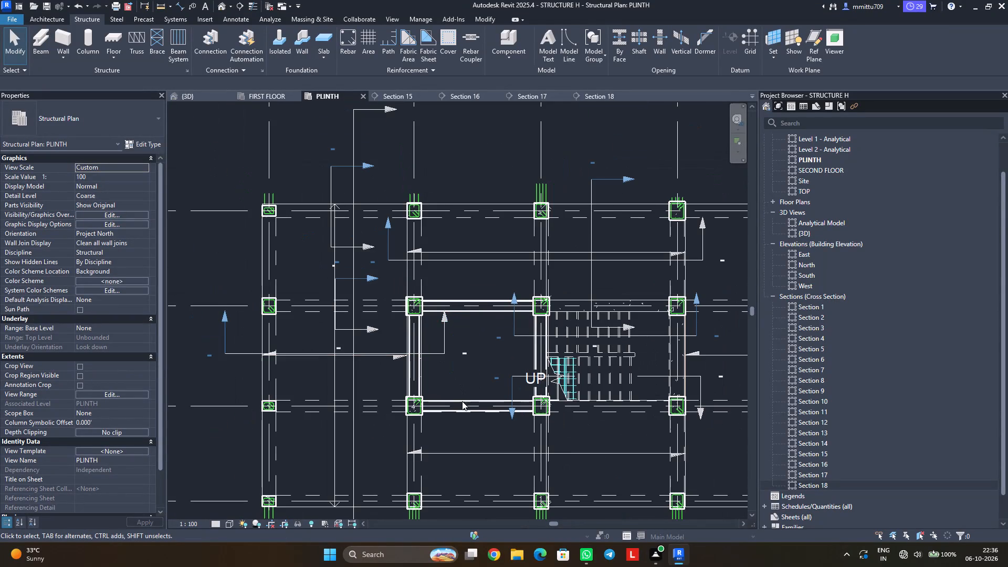
scroll(461, 404, "down", 2)
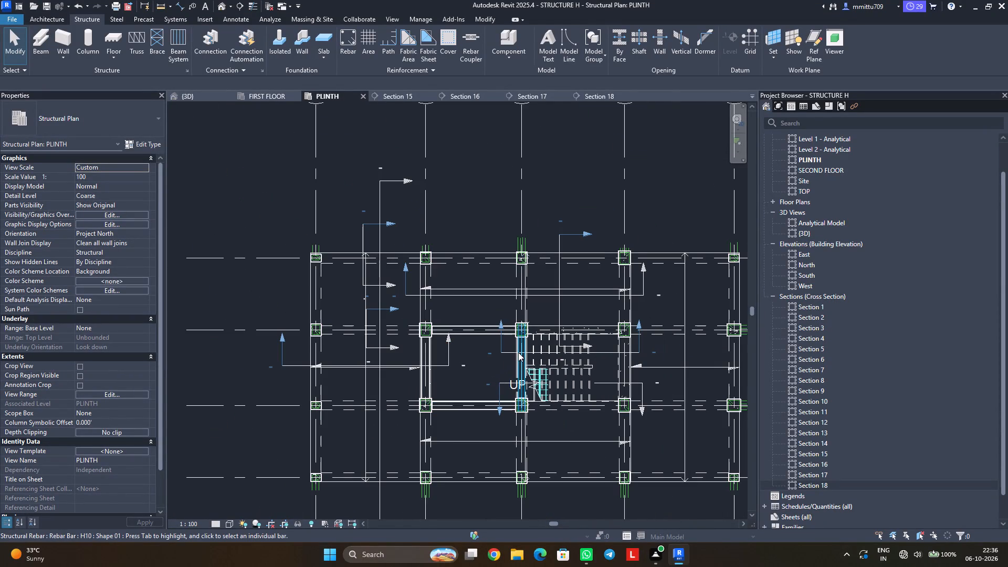
left_click(486, 329)
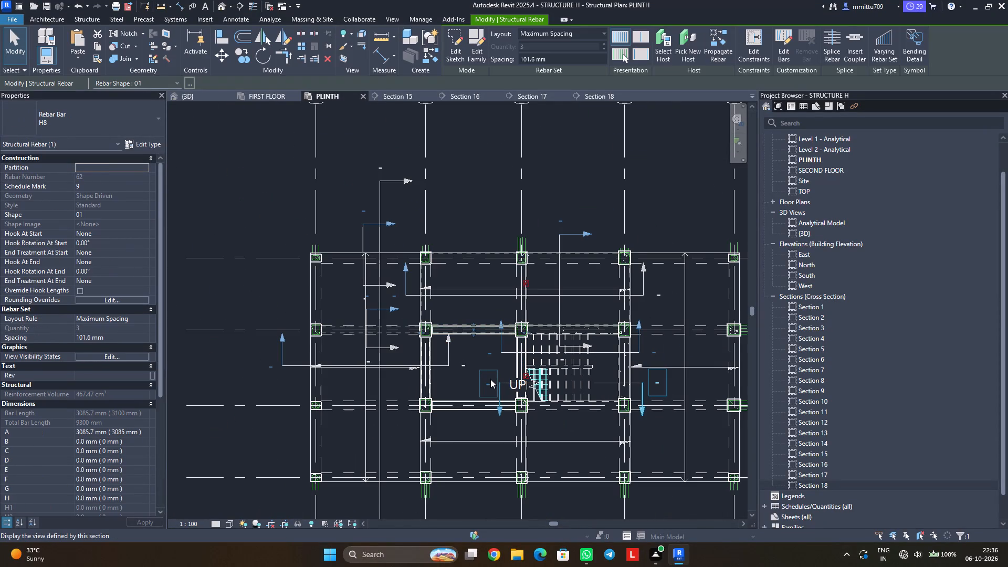
key("Escape")
key("Escape")
scroll(432, 384, "up", 6)
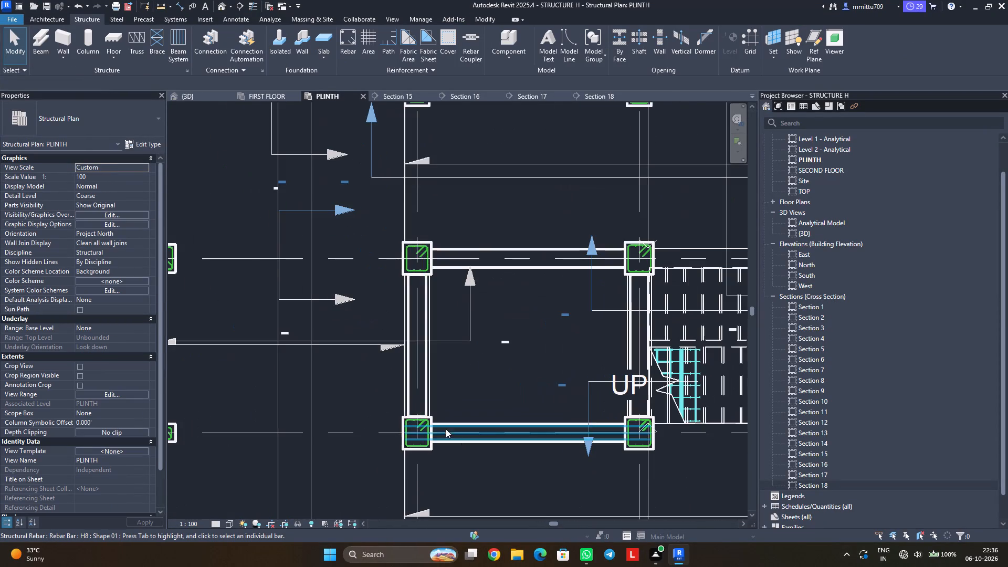
scroll(425, 399, "up", 6)
scroll(425, 399, "down", 1)
scroll(425, 399, "up", 1)
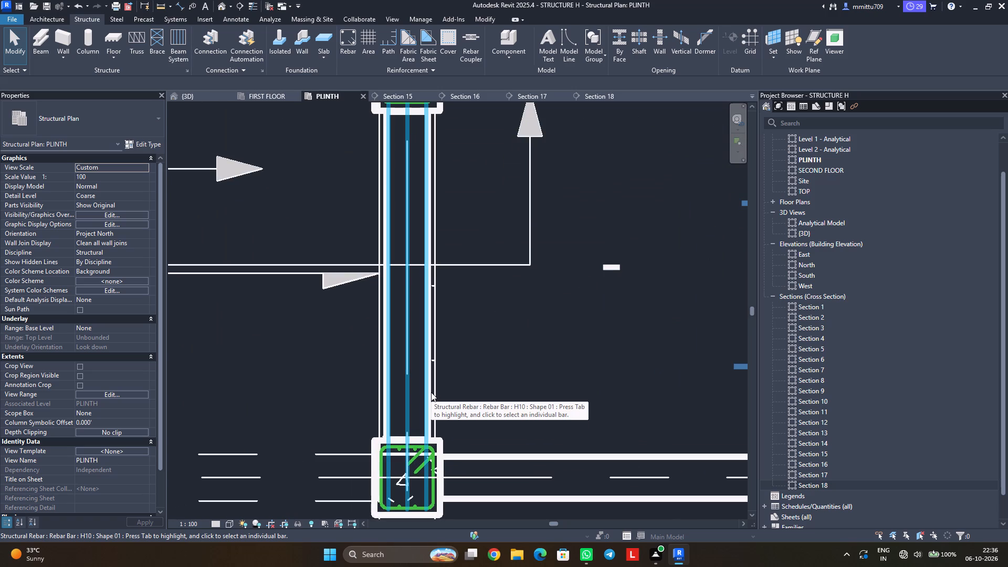
scroll(431, 392, "down", 1)
scroll(431, 392, "up", 5)
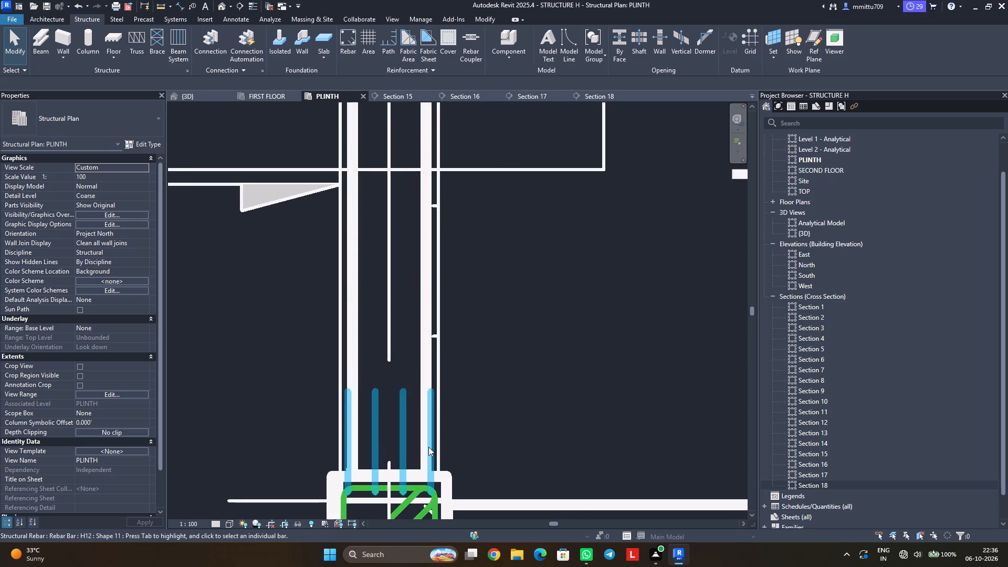
scroll(428, 447, "up", 2)
scroll(428, 447, "down", 1)
scroll(428, 447, "up", 4)
scroll(428, 447, "down", 1)
scroll(428, 447, "up", 2)
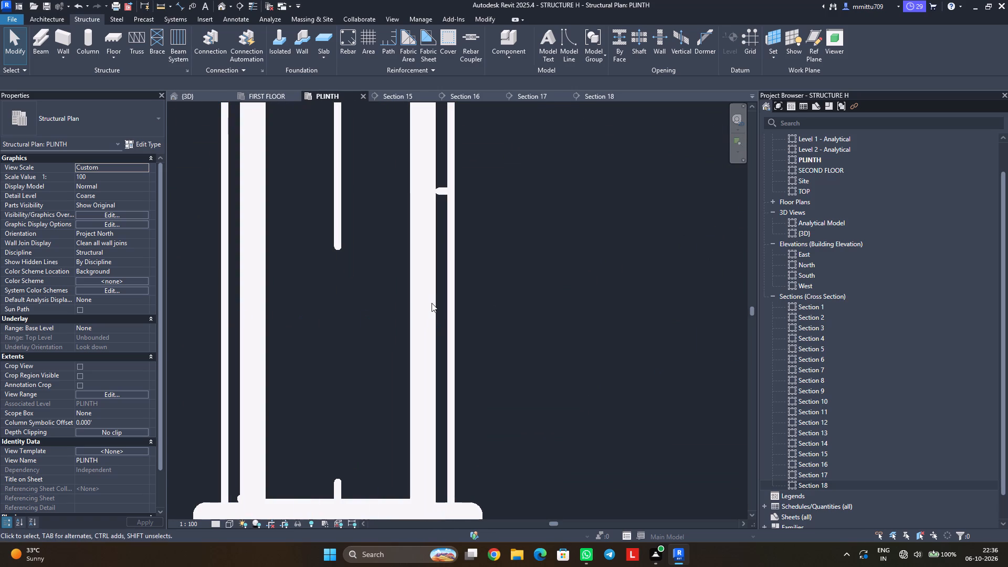
left_click(424, 302)
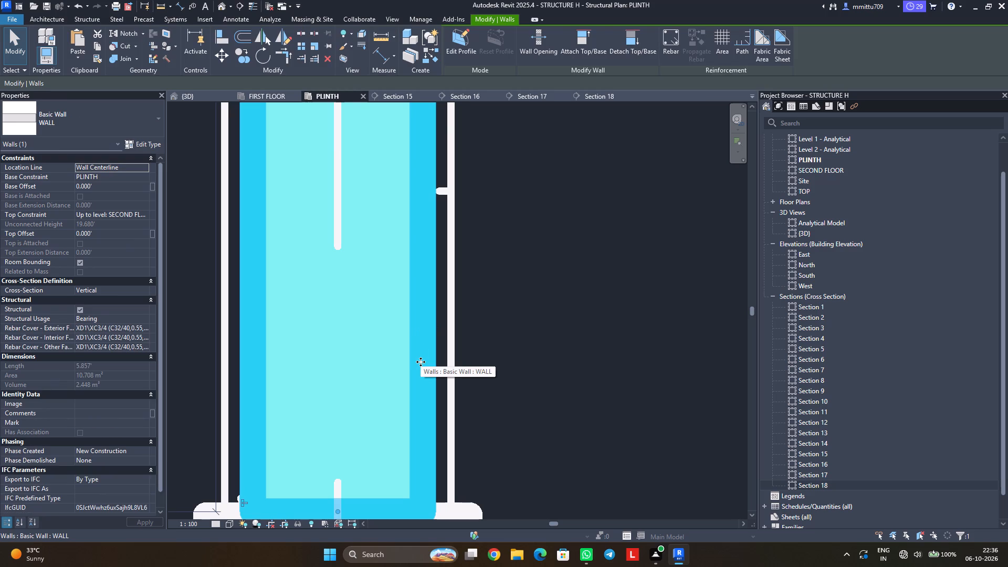
type("SA")
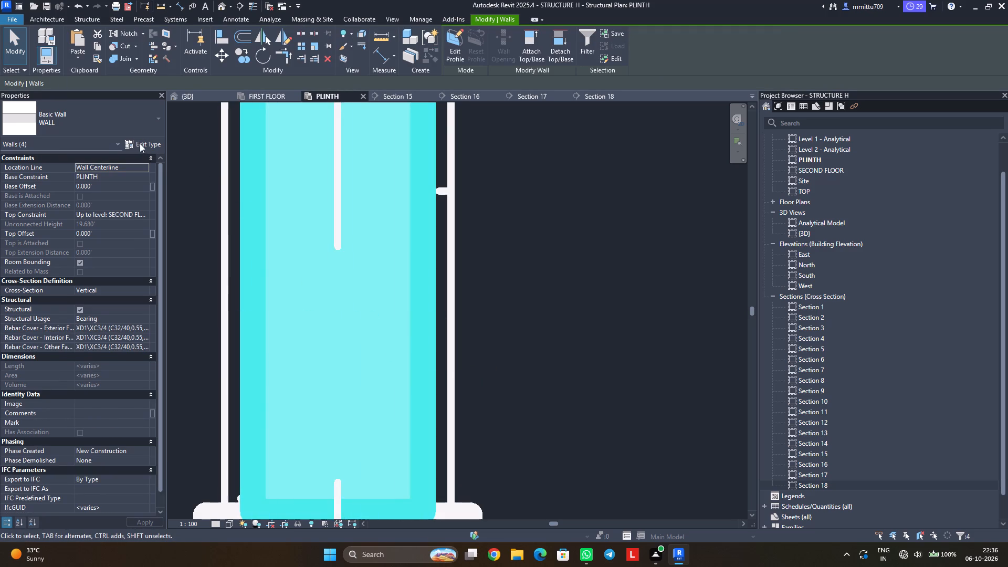
scroll(320, 258, "up", 1)
scroll(326, 262, "down", 2)
scroll(328, 262, "up", 1)
scroll(328, 262, "down", 7)
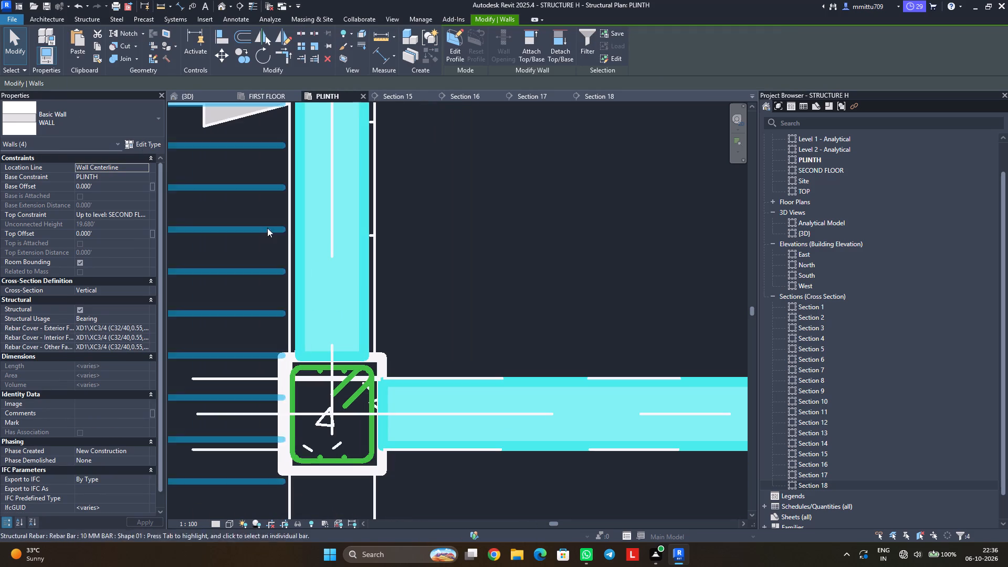
left_click(155, 142)
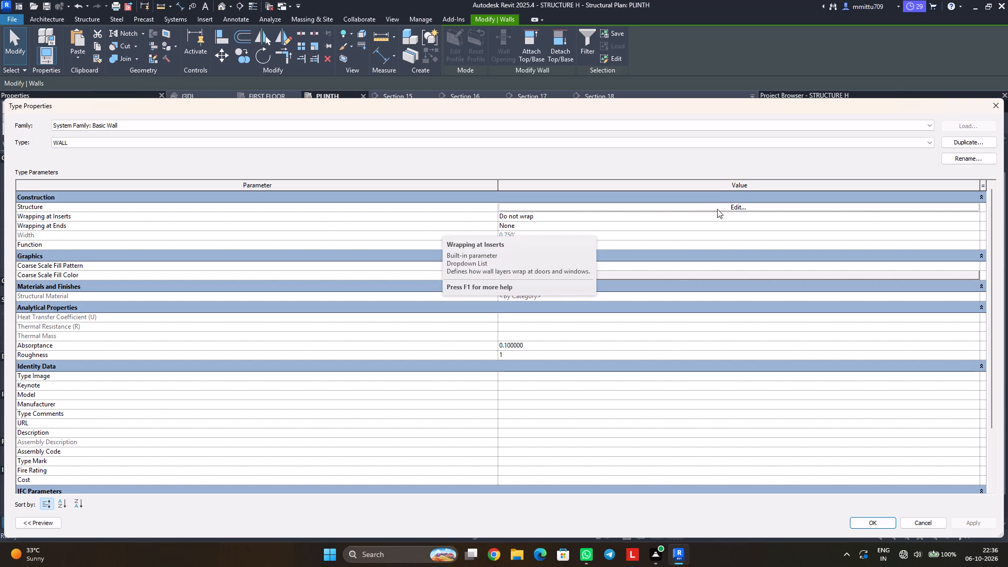
left_click(731, 206)
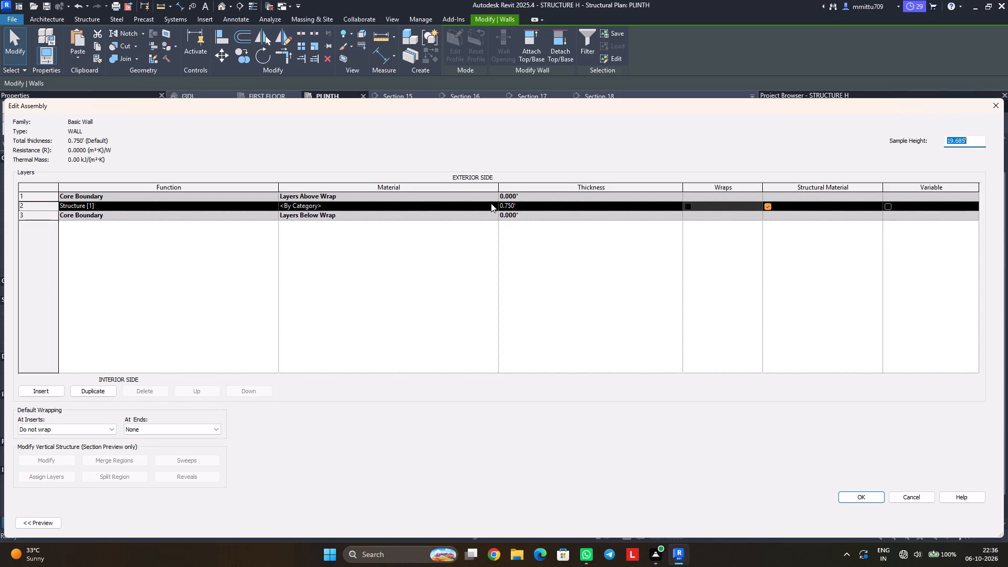
left_click(492, 203)
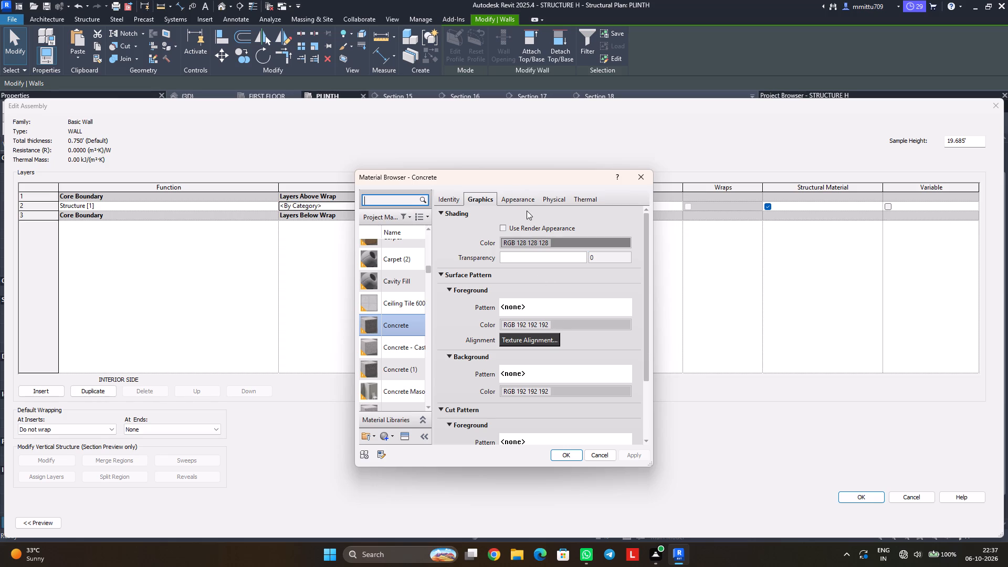
Examine the Concrete material's identity, graphics, appearance, physical and thermal properties for the WALL type's structure layer.
left_click(543, 198)
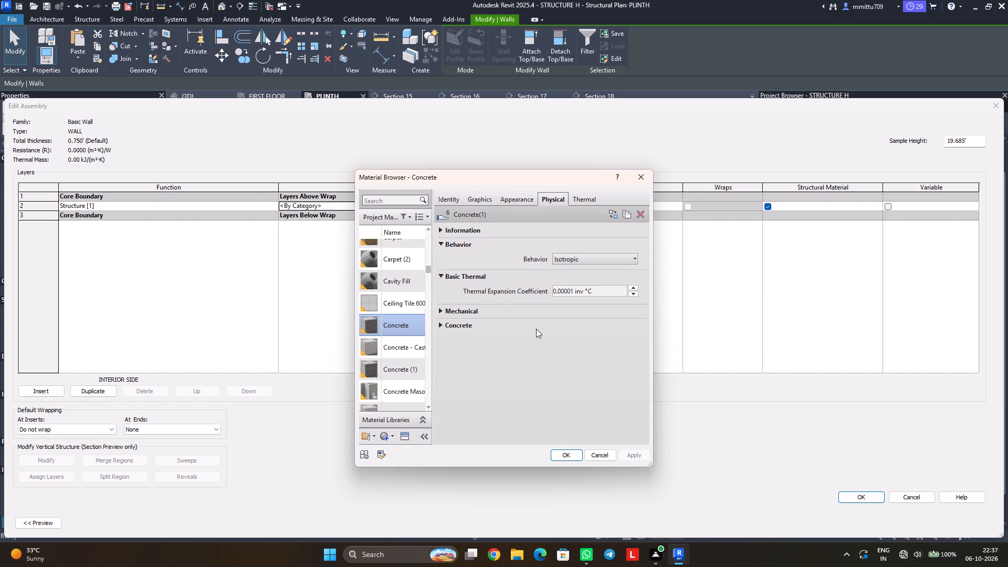
left_click(525, 199)
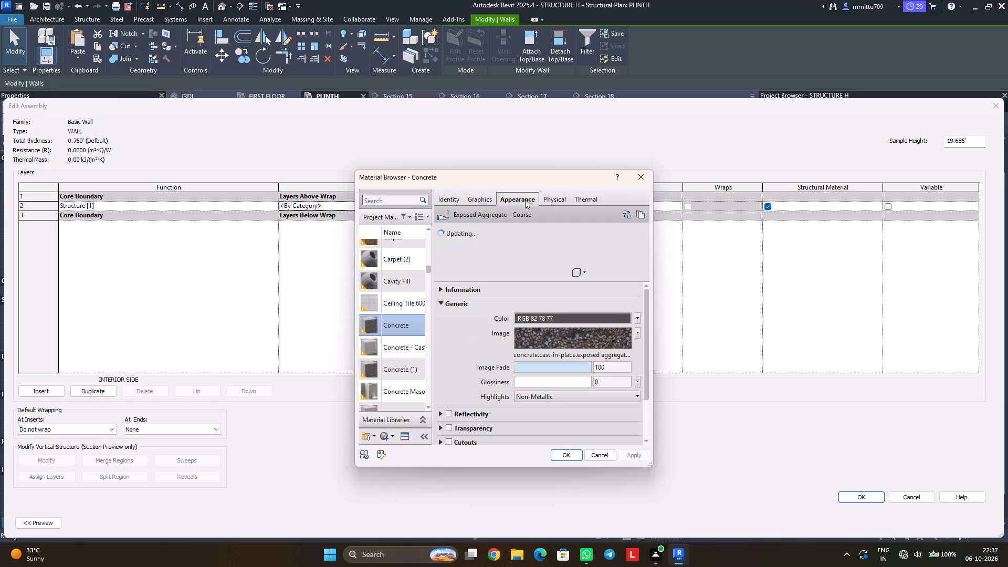
left_click(485, 201)
left_click(536, 340)
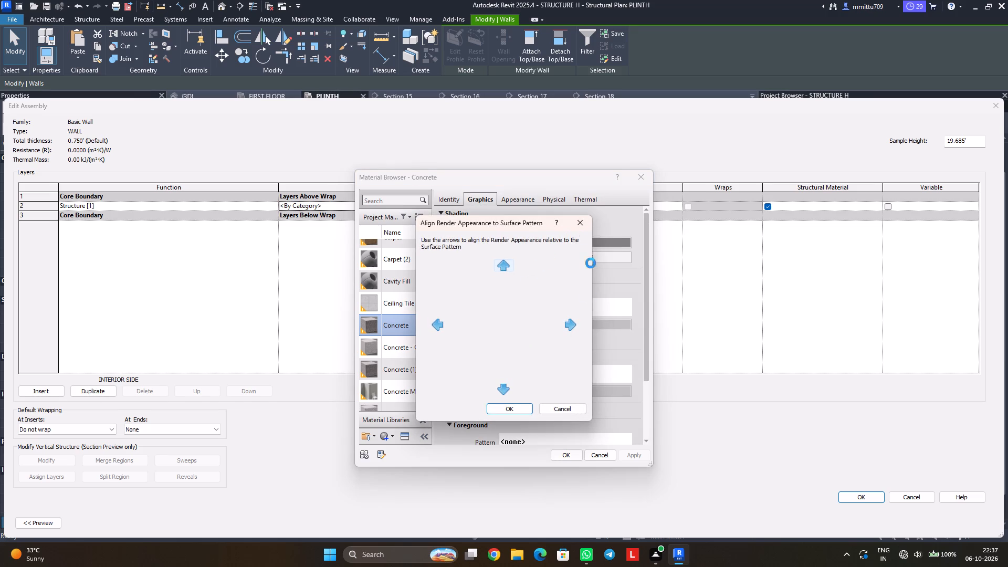
left_click(581, 225)
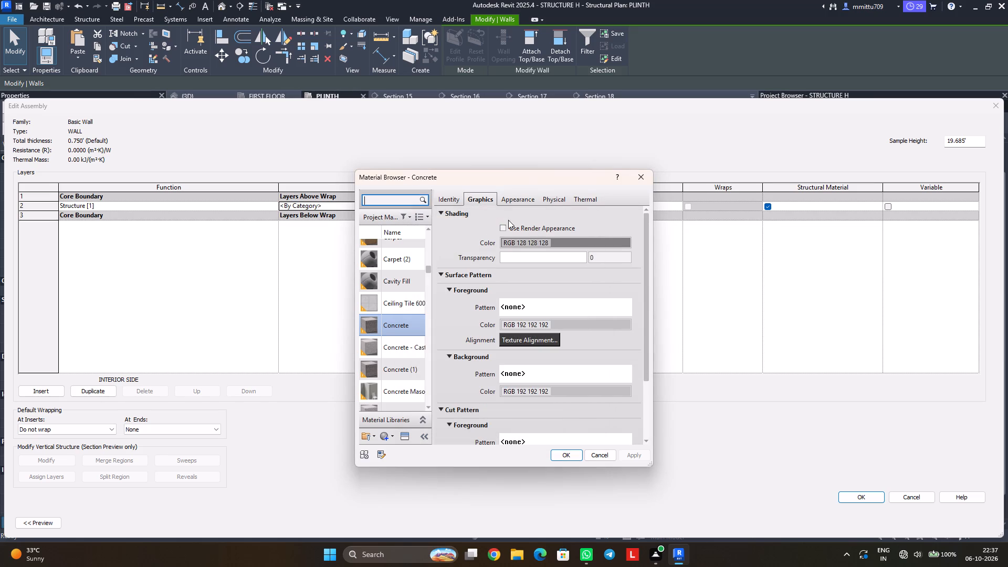
left_click(552, 196)
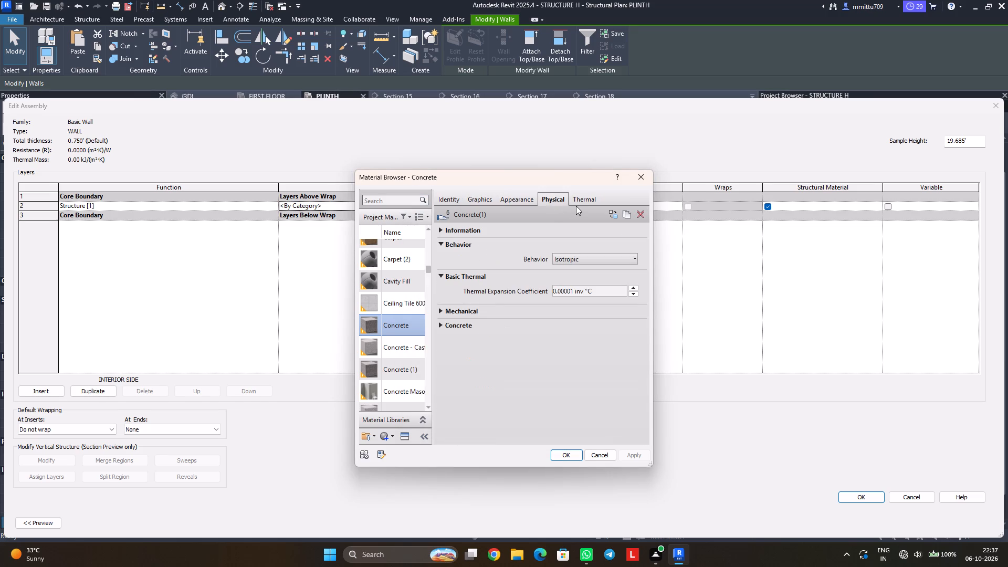
left_click(576, 204)
left_click(510, 201)
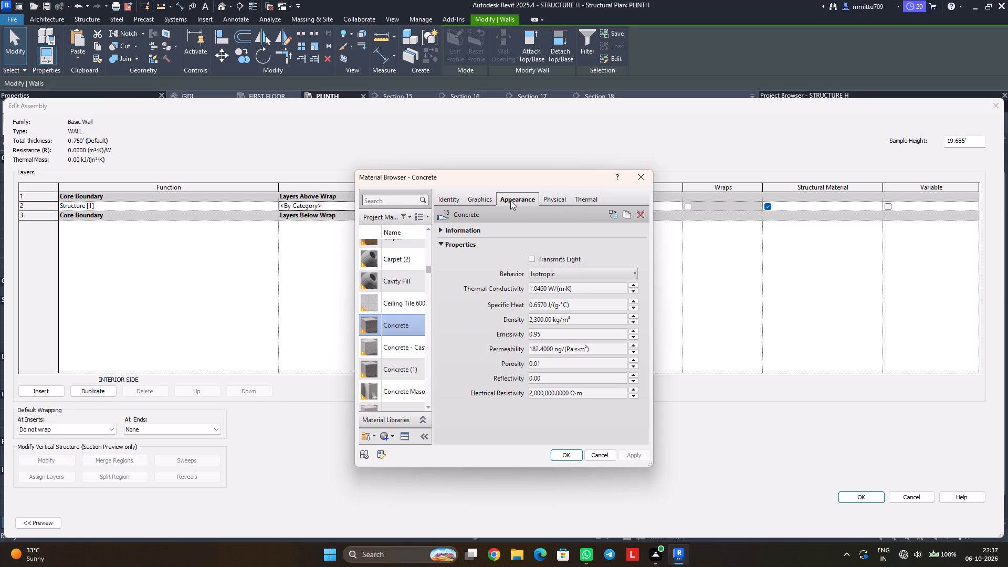
scroll(520, 314, "down", 6)
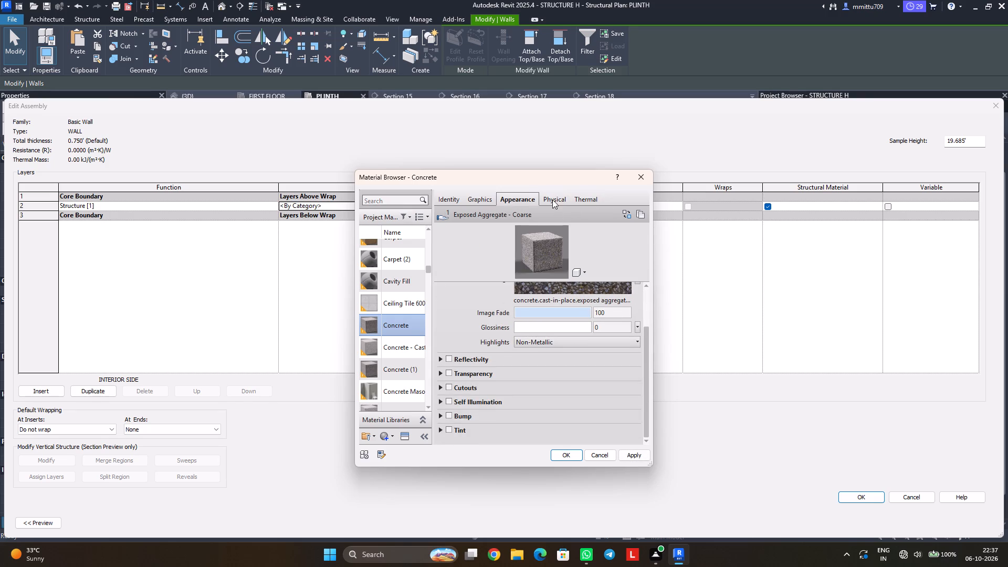
left_click(552, 199)
scroll(534, 356, "down", 4)
scroll(534, 356, "up", 2)
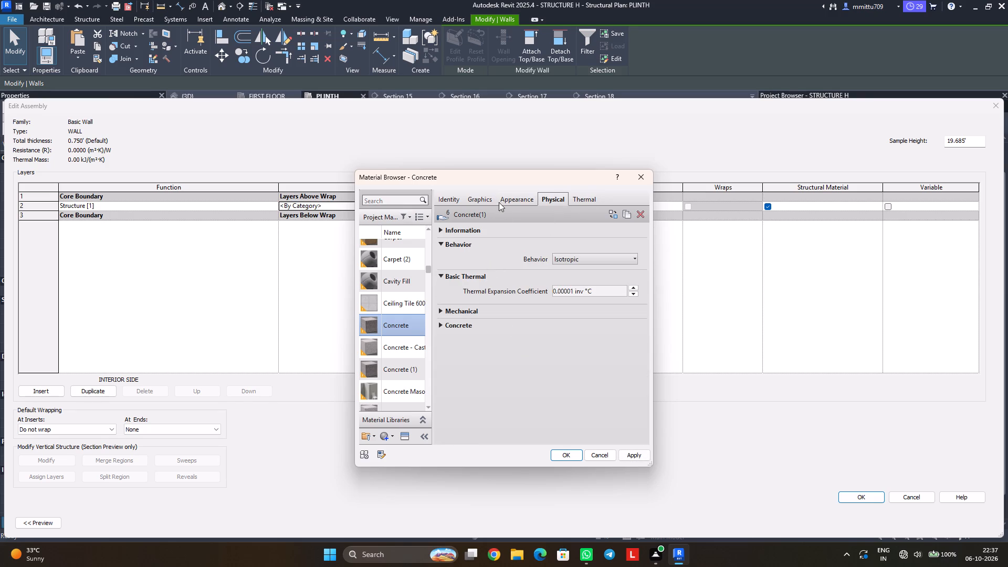
left_click(487, 202)
left_click(430, 201)
left_click(441, 197)
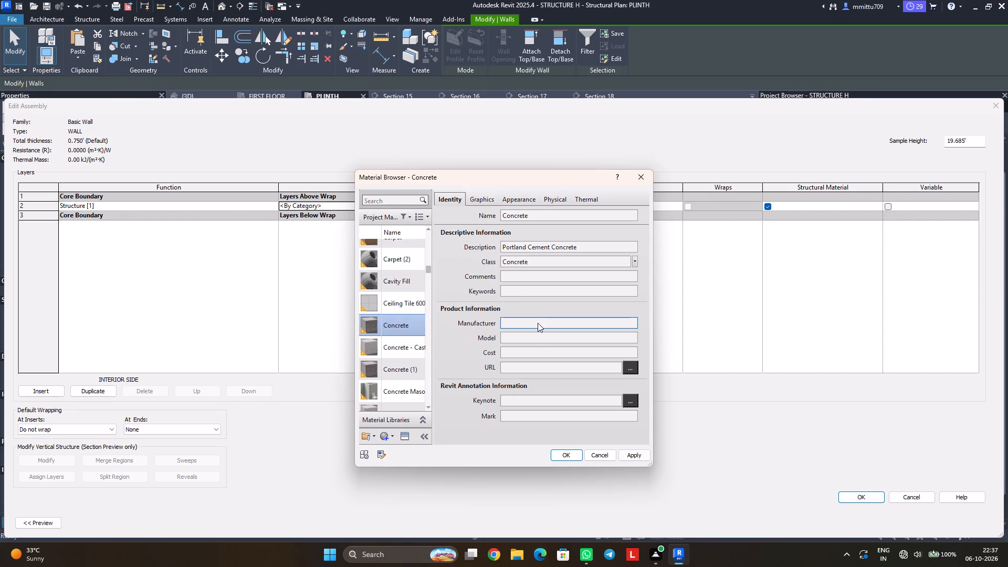
scroll(537, 325, "down", 2)
Assign Concrete to the WALL type's structure layer, apply the type changes and clear the wall selection.
left_click(579, 453)
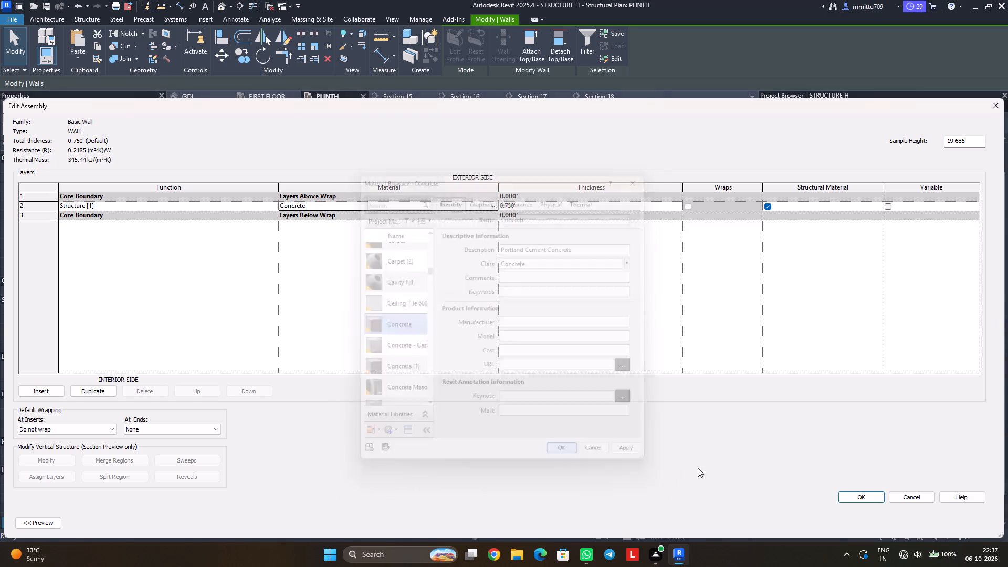
left_click(871, 496)
left_click(871, 521)
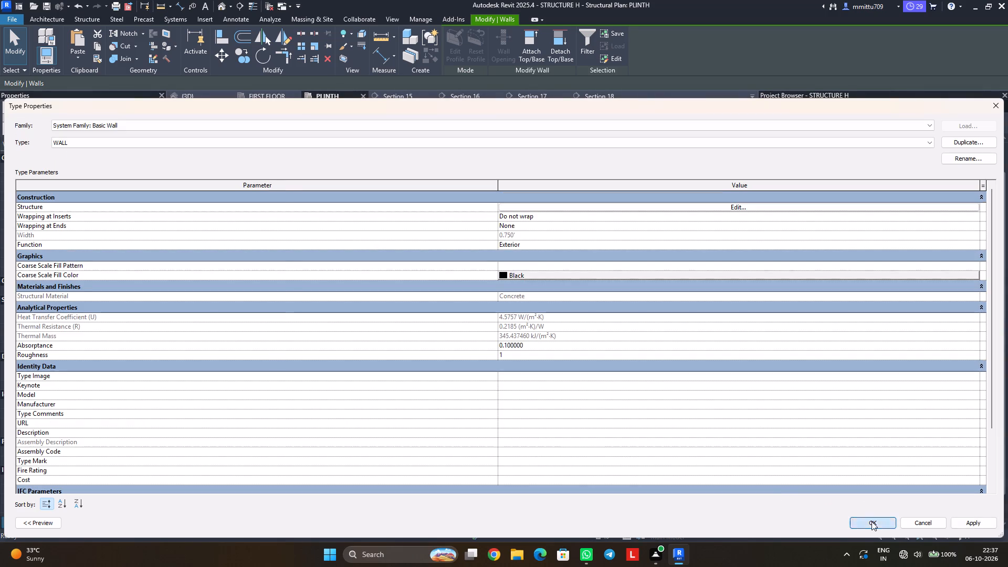
left_click(479, 296)
scroll(464, 296, "down", 4)
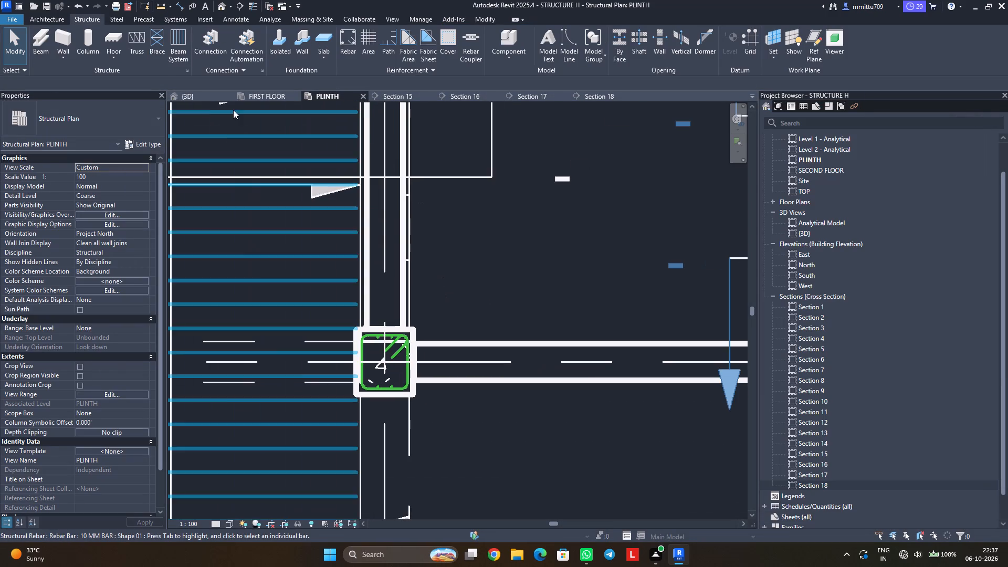
In the 3D view, examine the walled bay beside the stair from the top and at an angle through the slab opening.
left_click(223, 98)
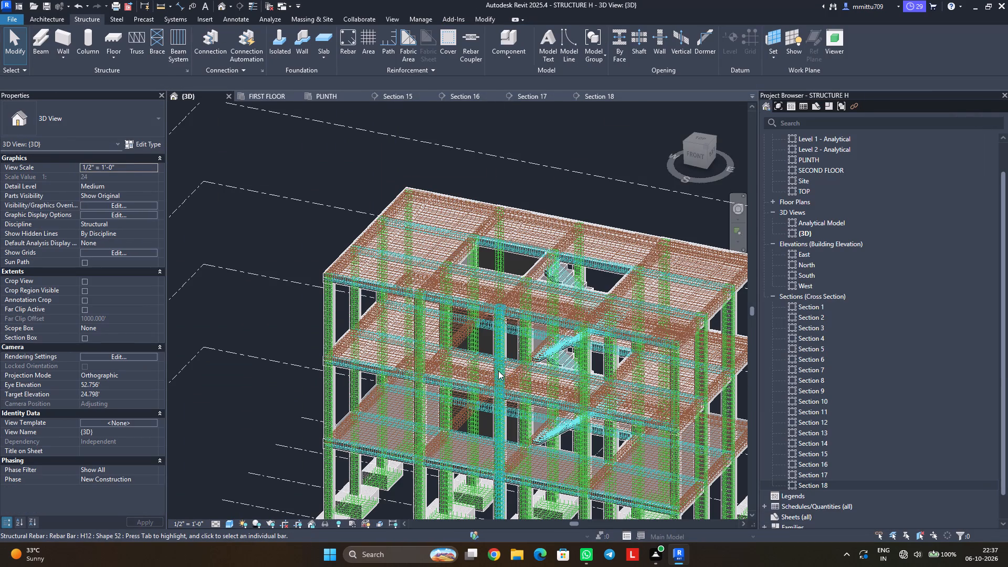
middle_click_drag(501, 348, 500, 356)
scroll(500, 356, "up", 1)
scroll(503, 355, "down", 1)
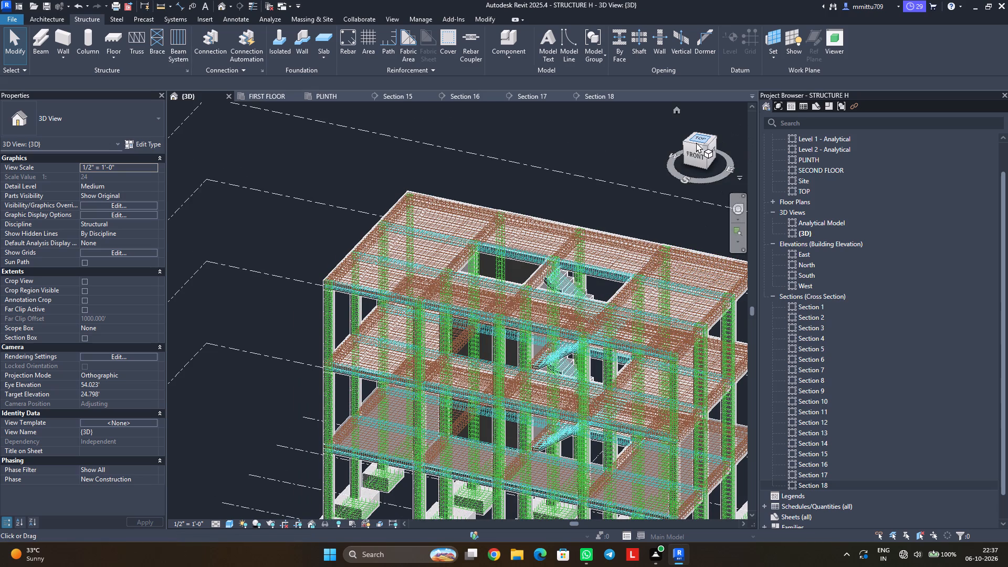
left_click(701, 140)
scroll(511, 303, "up", 2)
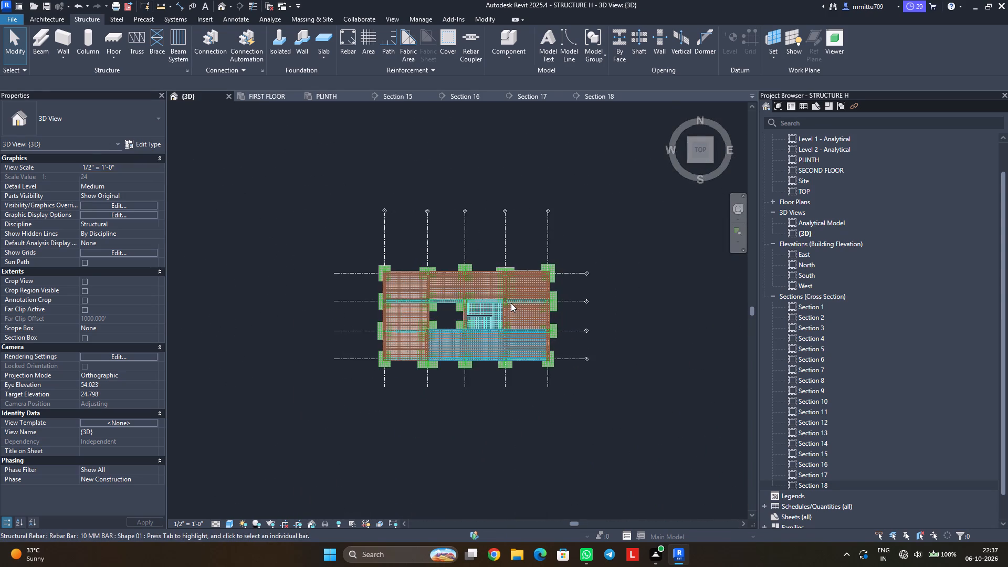
scroll(511, 303, "up", 3)
scroll(423, 328, "up", 6)
middle_click_drag(376, 349, 373, 346, "shift")
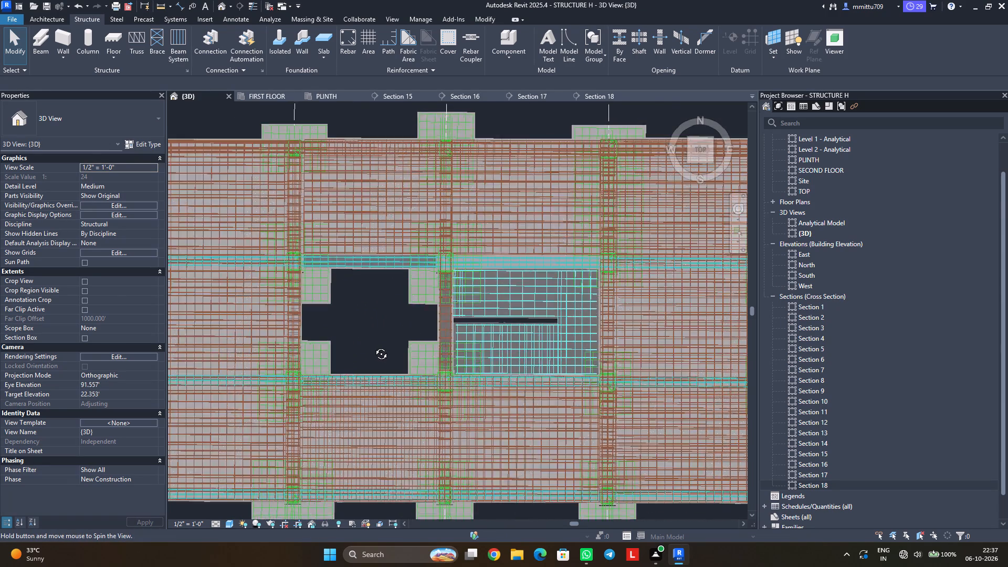
middle_click_drag(373, 346, 321, 316, "shift")
scroll(325, 319, "up", 1, "shift")
middle_click_drag(404, 333, 348, 290)
scroll(356, 299, "up", 1, "shift")
middle_click_drag(352, 286, 444, 373)
scroll(438, 358, "up", 1)
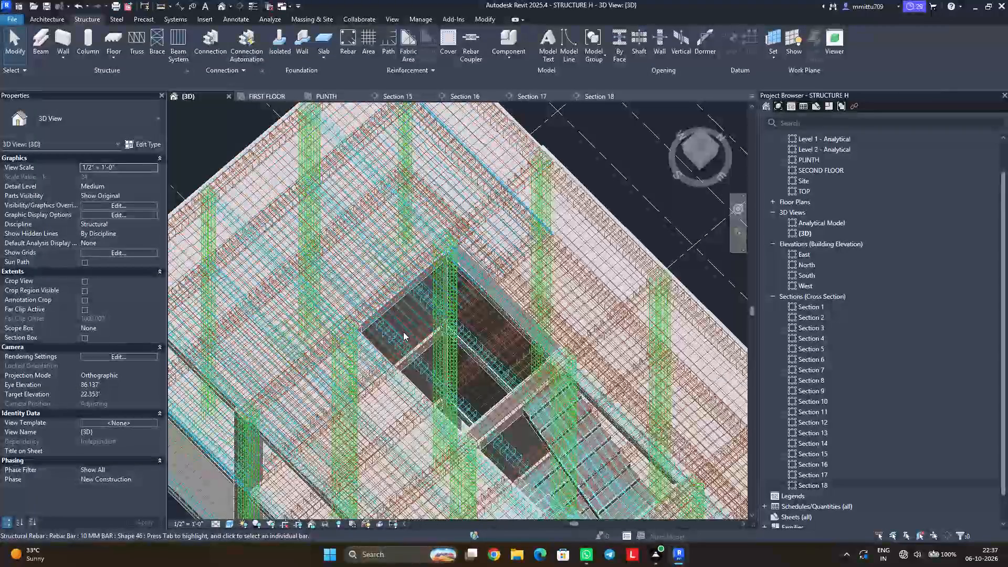
scroll(438, 414, "down", 4)
scroll(440, 414, "up", 1)
scroll(440, 414, "down", 7)
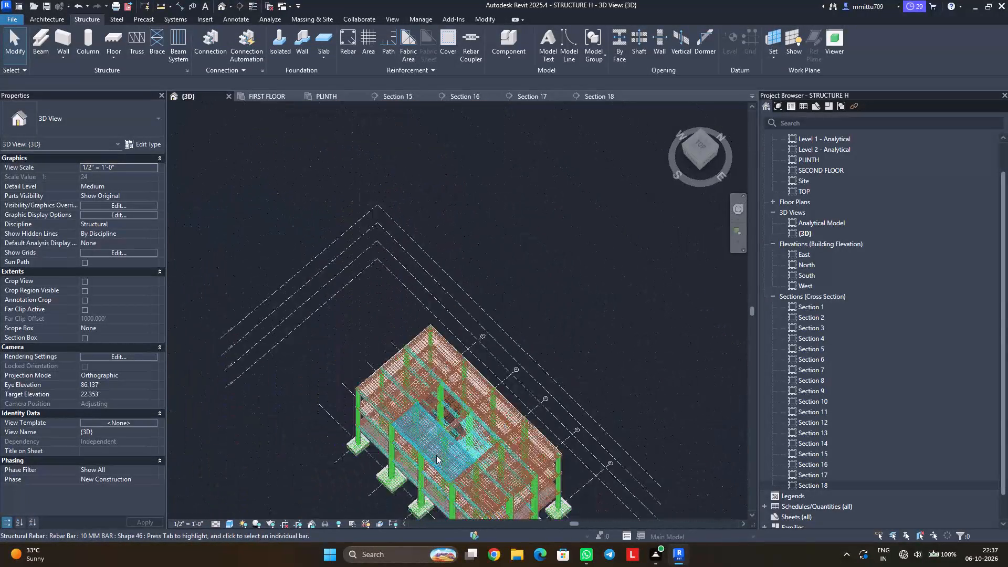
scroll(436, 455, "down", 2)
Examine the whole structure in 3D from the front, side and corner, checking the walls beside the stair between floors.
middle_click_drag(434, 468, 509, 347)
middle_click_drag(476, 445, 487, 395, "shift")
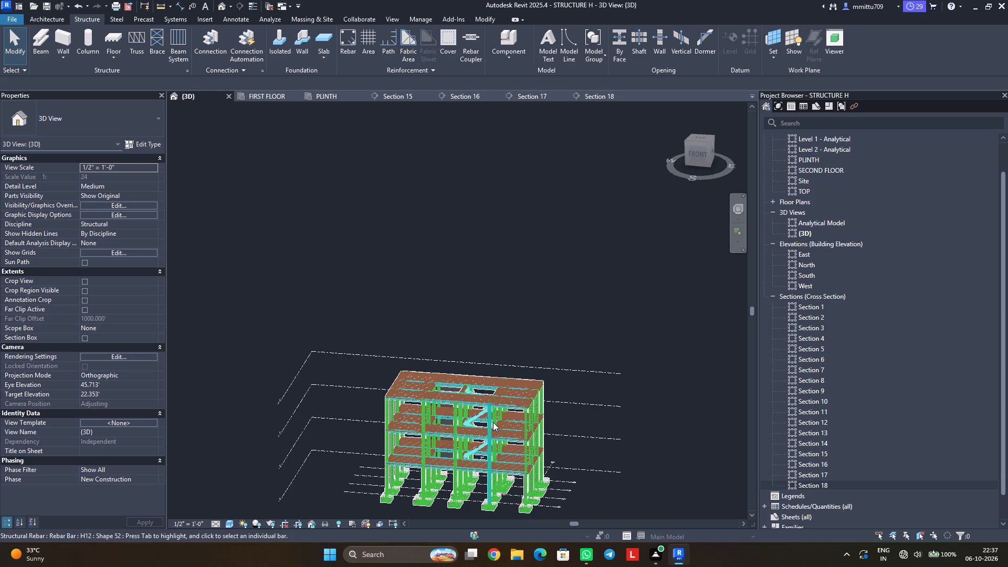
middle_click_drag(477, 442, 540, 324)
middle_click_drag(541, 341, 473, 354)
scroll(477, 354, "up", 1)
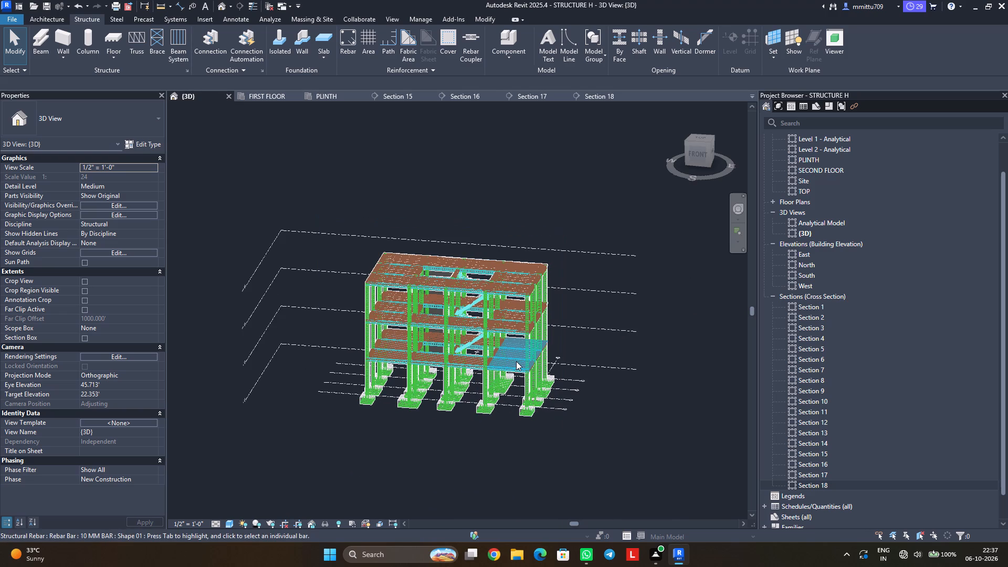
middle_click_drag(523, 347, 449, 322, "shift")
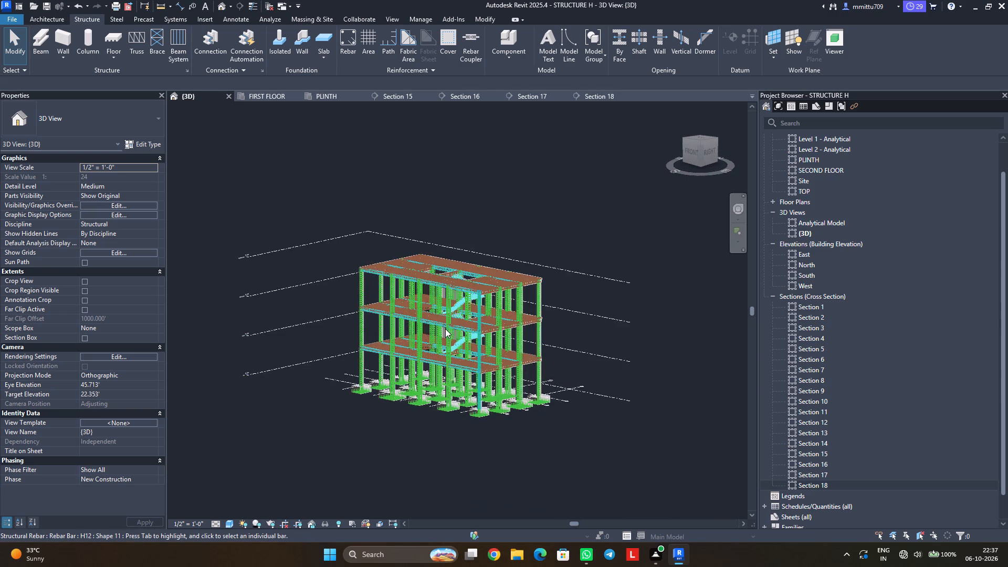
scroll(445, 329, "up", 5)
scroll(447, 333, "down", 1)
scroll(447, 333, "up", 2)
middle_click_drag(449, 358, 516, 361, "shift")
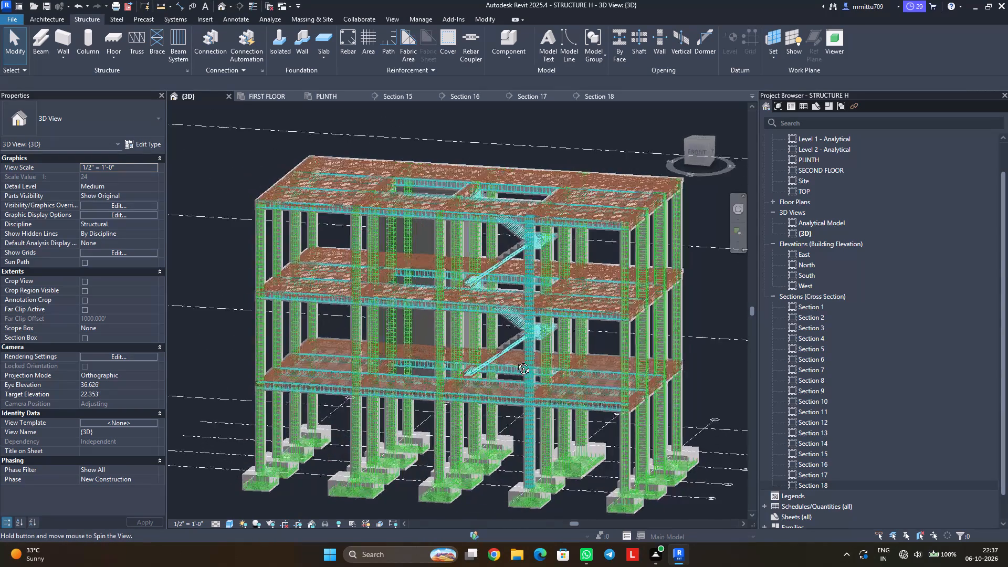
middle_click_drag(516, 361, 560, 307, "shift")
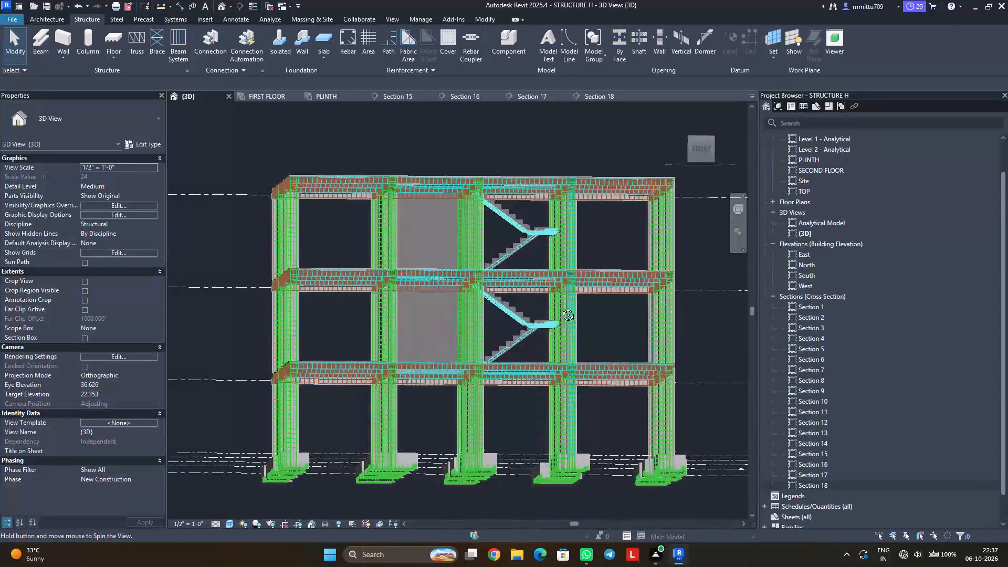
middle_click_drag(560, 307, 326, 333, "shift")
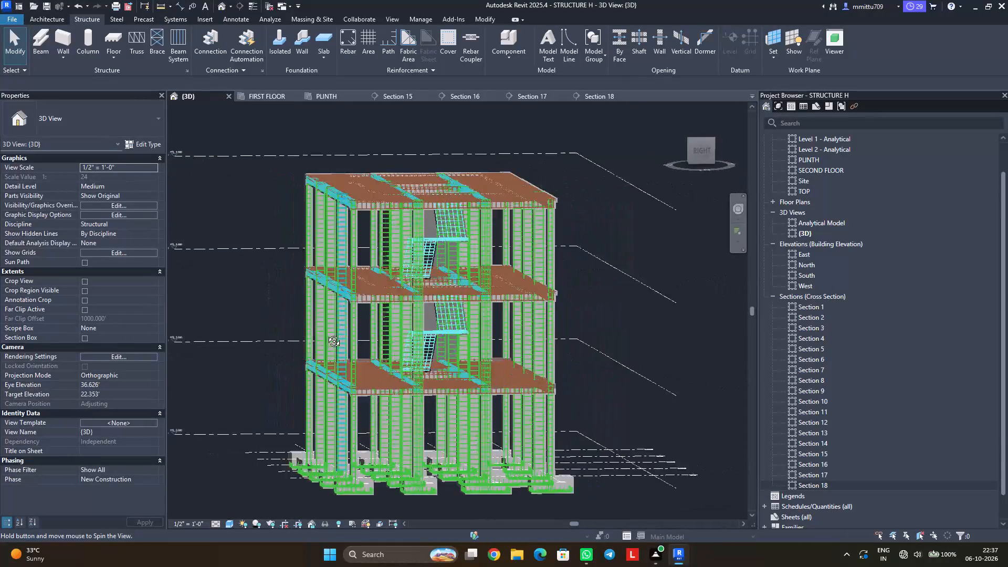
middle_click_drag(326, 333, 345, 317, "shift")
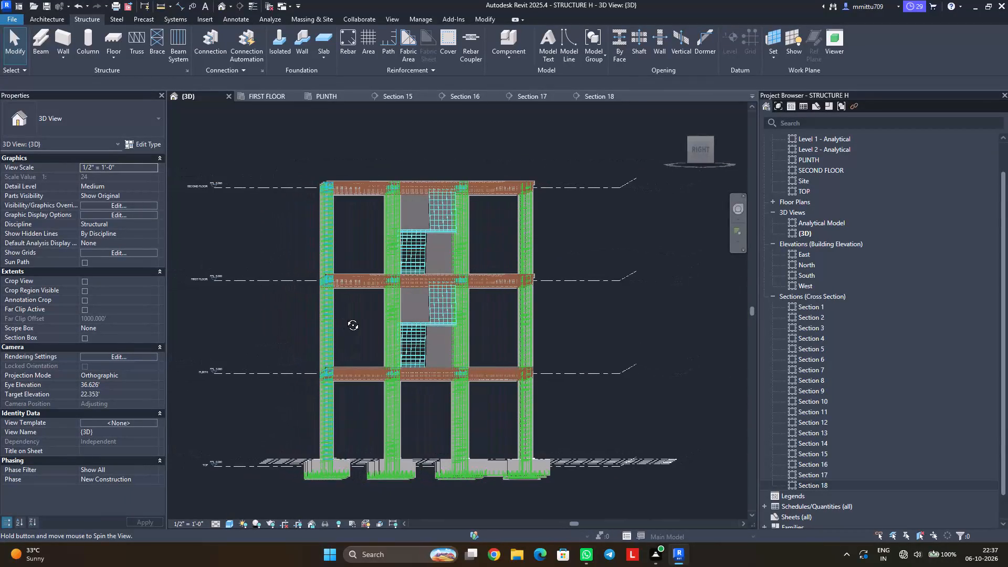
middle_click_drag(345, 317, 486, 338, "shift")
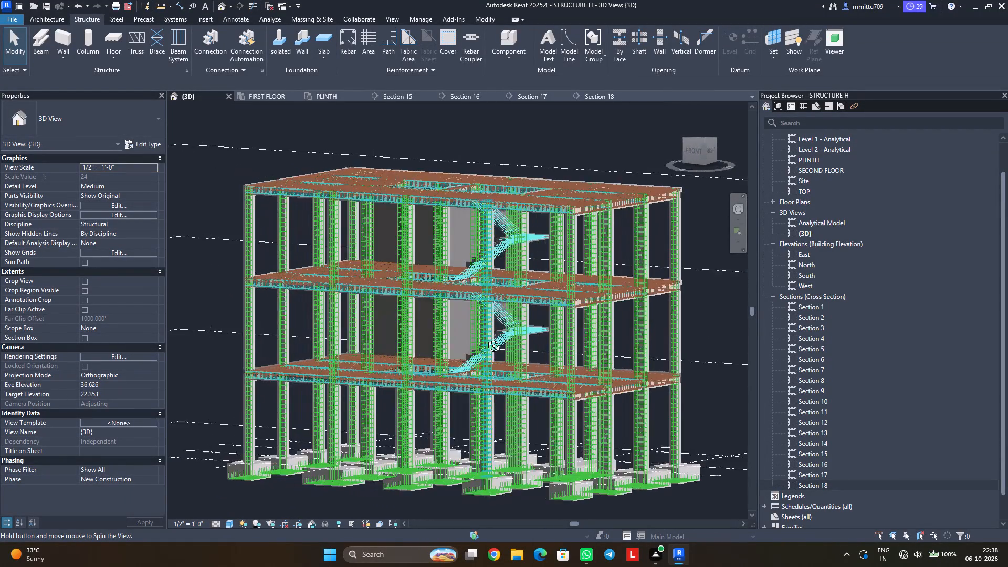
middle_click_drag(486, 338, 512, 321, "shift")
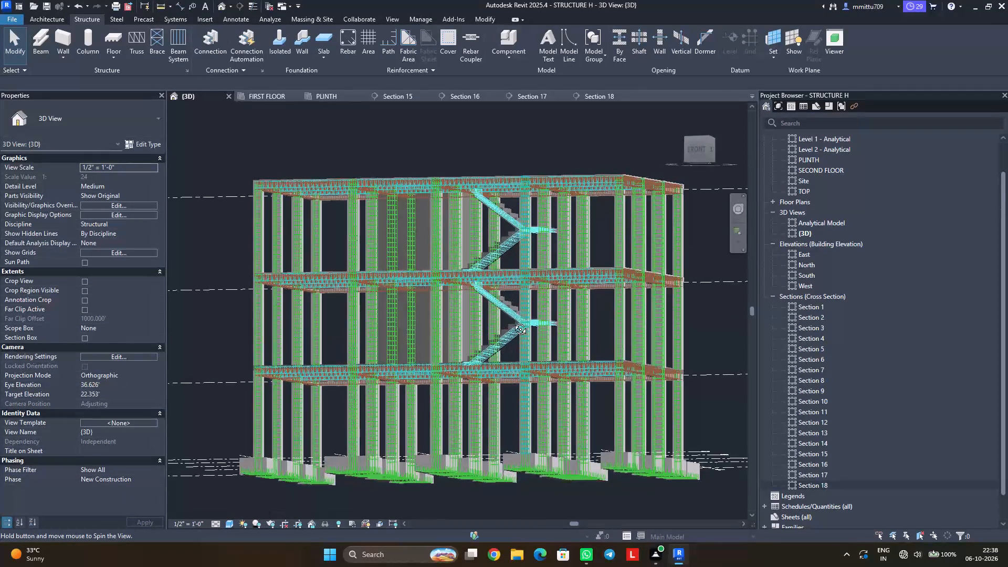
middle_click_drag(512, 321, 561, 375, "shift")
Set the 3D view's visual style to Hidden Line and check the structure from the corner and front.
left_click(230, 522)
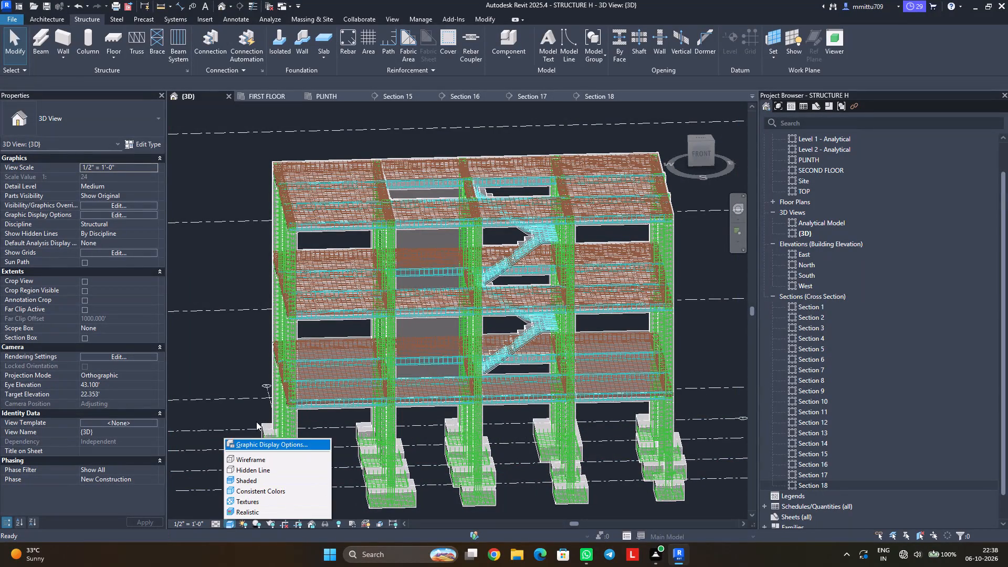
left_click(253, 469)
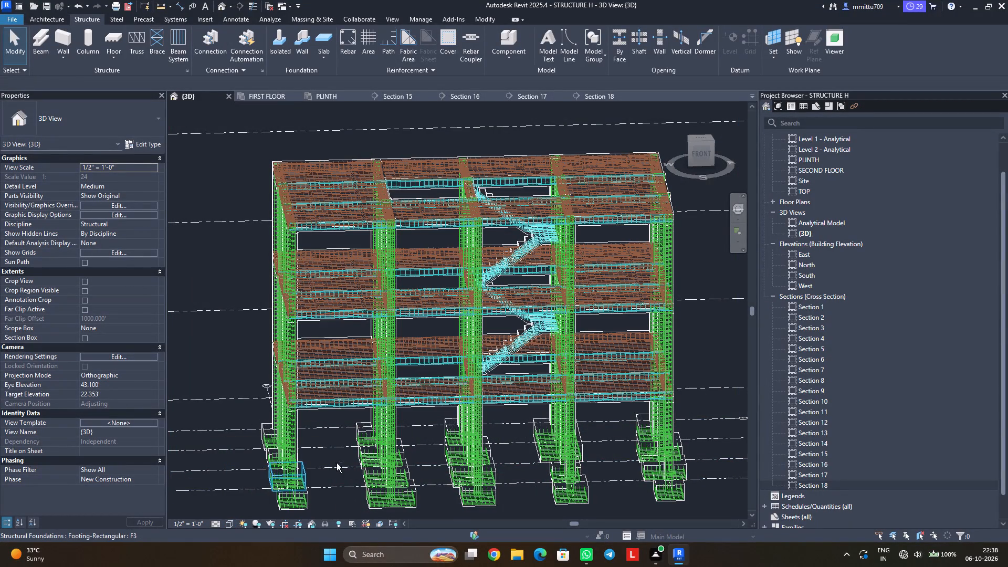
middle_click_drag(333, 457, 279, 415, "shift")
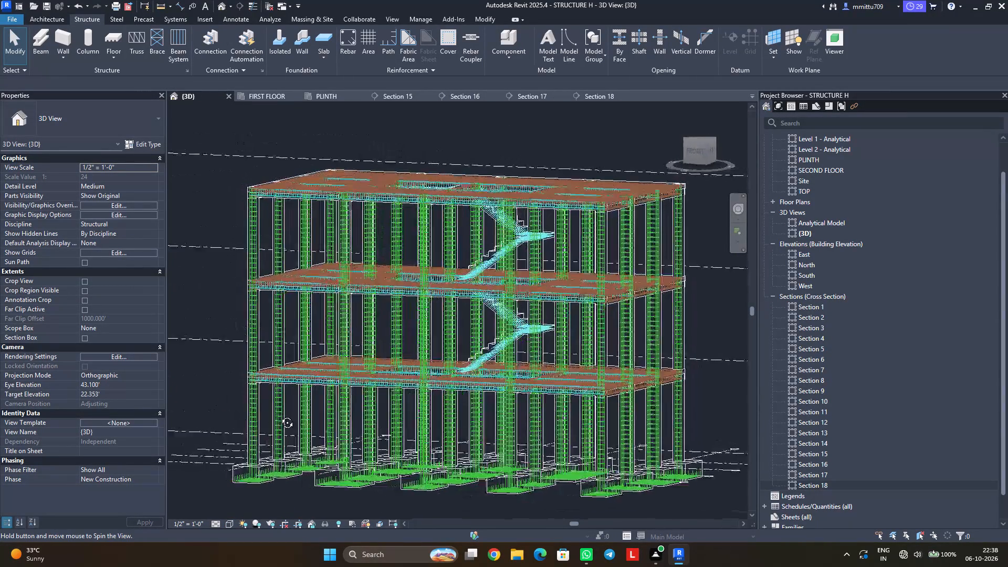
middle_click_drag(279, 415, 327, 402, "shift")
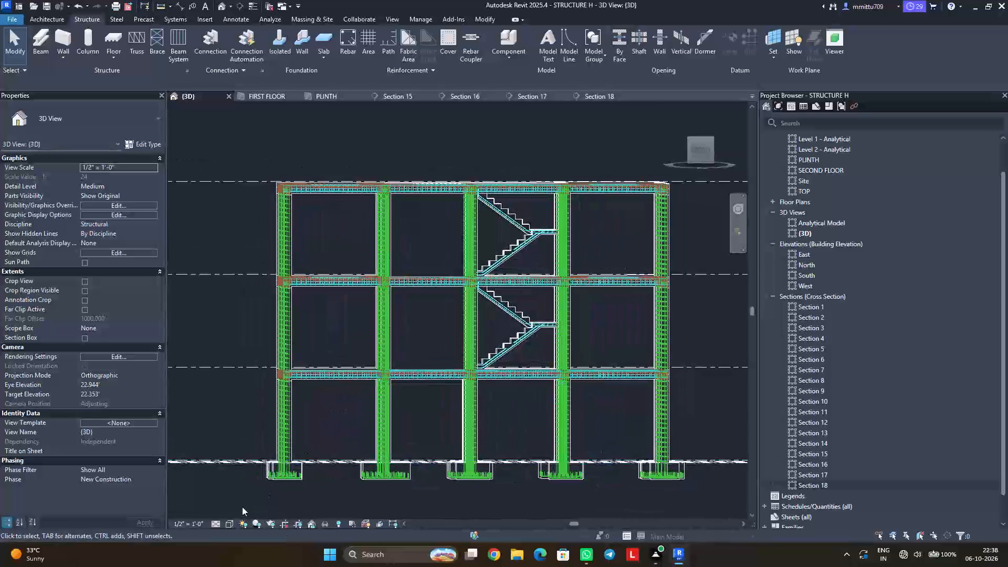
Set the 3D view's visual style to Realistic and check the walls beside the stair from several angles.
left_click(225, 522)
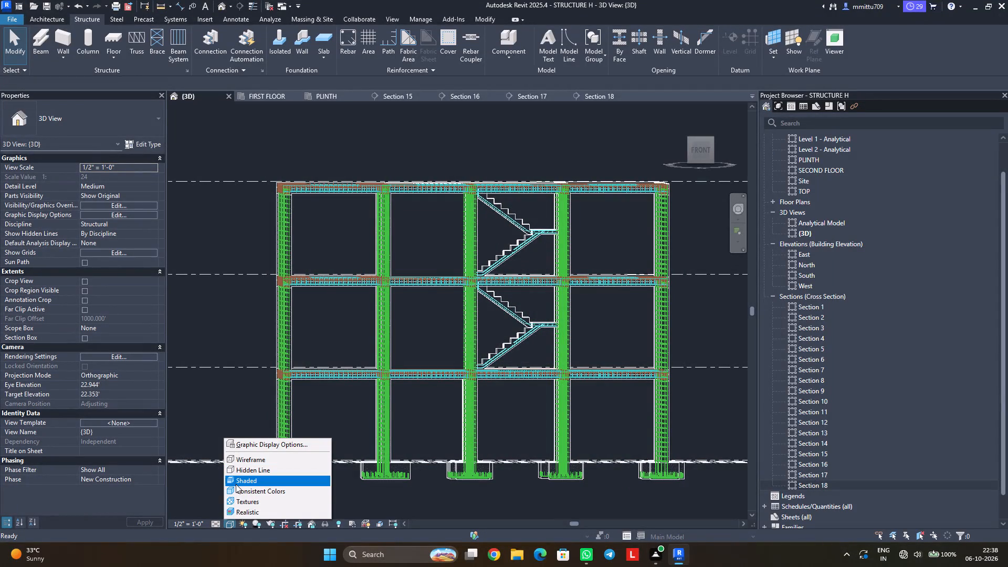
left_click(242, 511)
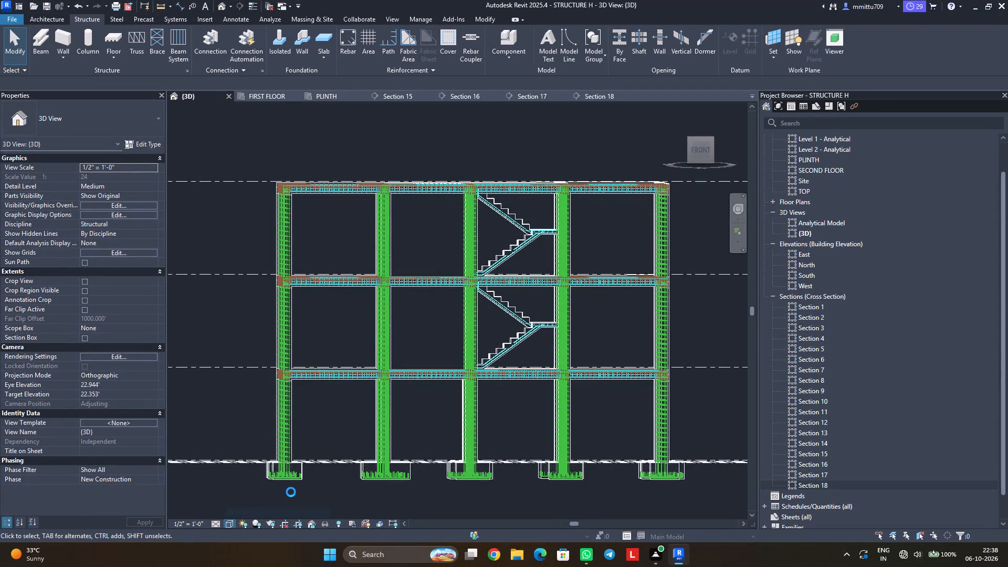
middle_click_drag(372, 471, 269, 461)
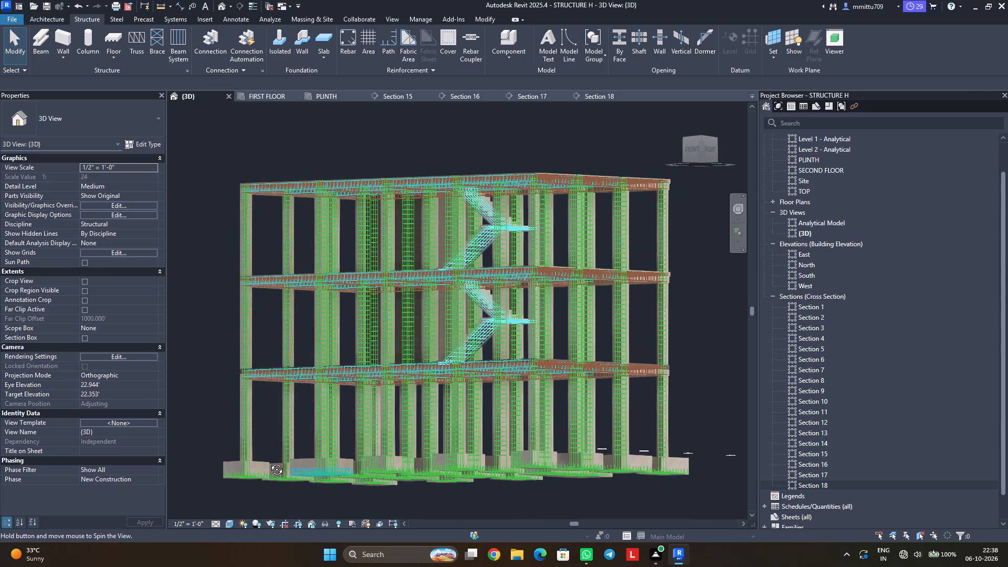
middle_click_drag(269, 461, 377, 506)
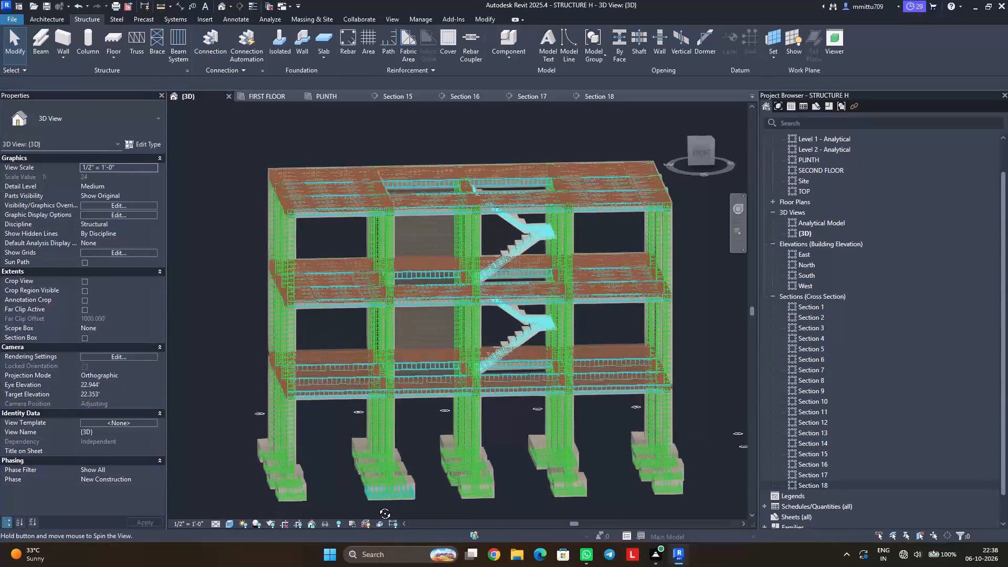
Save the STRUCTURE H project with the 3D view turned to the front of the structure.
middle_click_drag(377, 506, 377, 489)
middle_click_drag(403, 467, 330, 454, "shift")
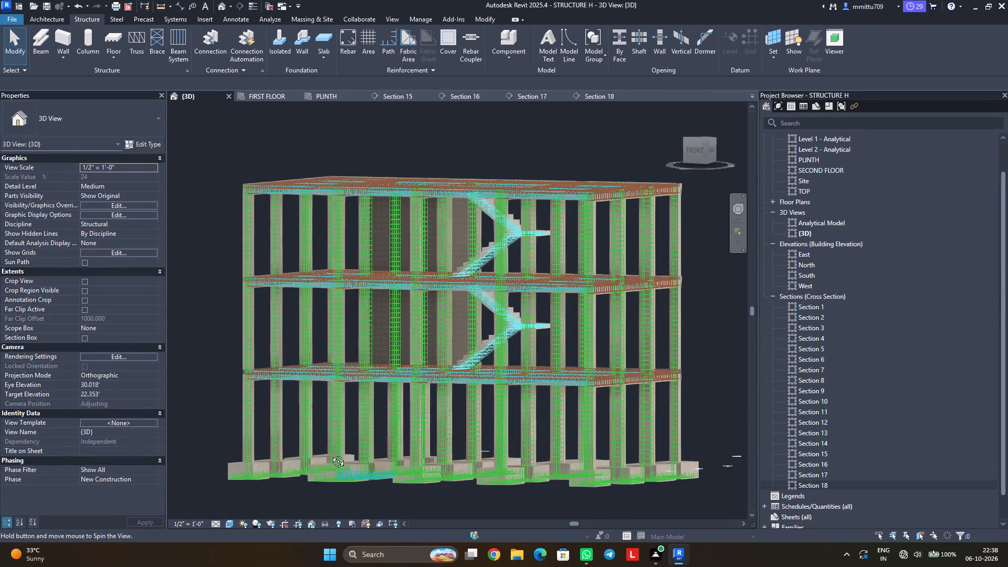
middle_click_drag(330, 454, 350, 449, "shift")
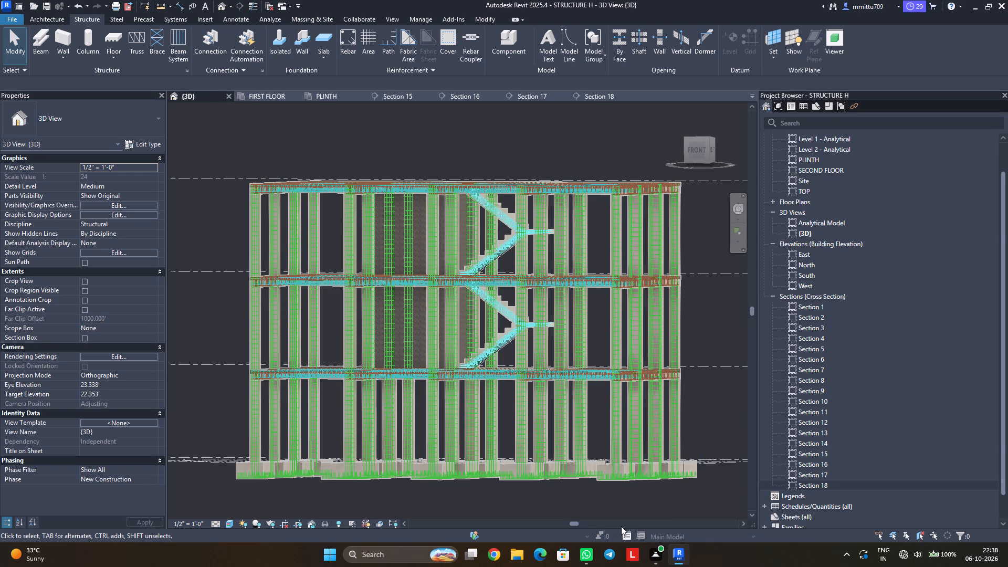
key("ctrl+s")
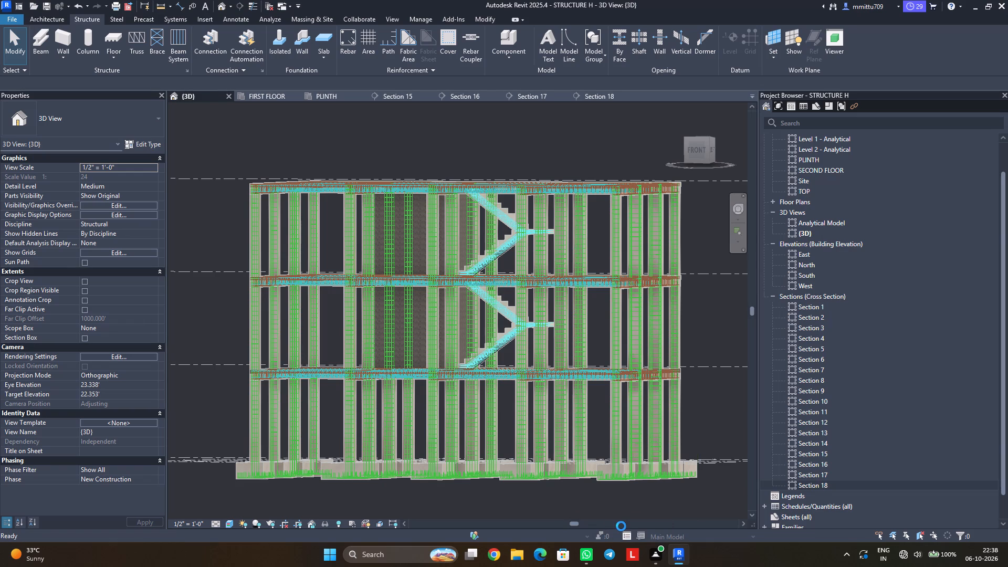
key("ctrl+s")
key("ctrl+s")
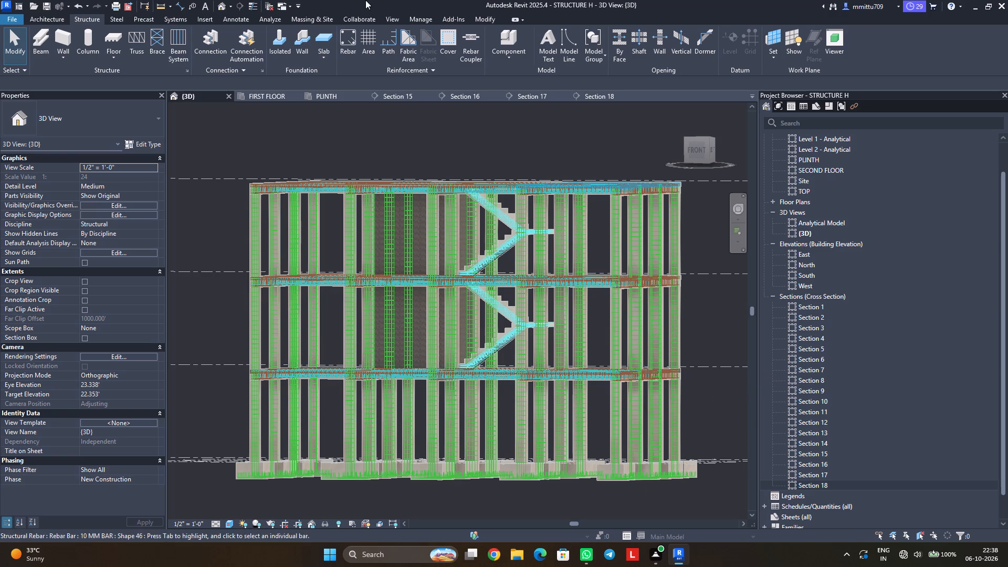
Examine the whole structure in 3D from the front and from a raised corner angle, including the stair and adjacent walls.
middle_click_drag(467, 329, 473, 301)
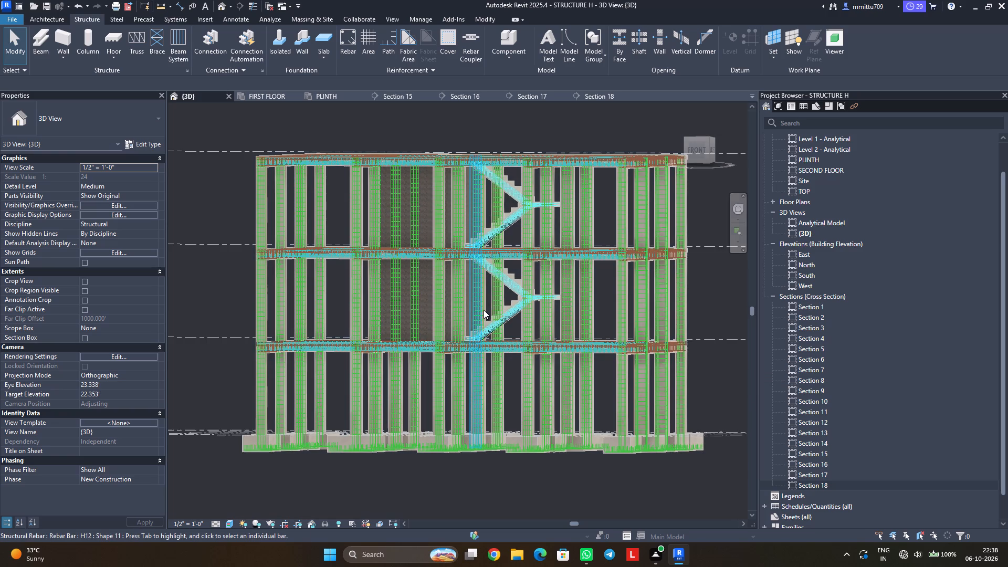
middle_click_drag(482, 314, 468, 334)
middle_click_drag(471, 334, 488, 318)
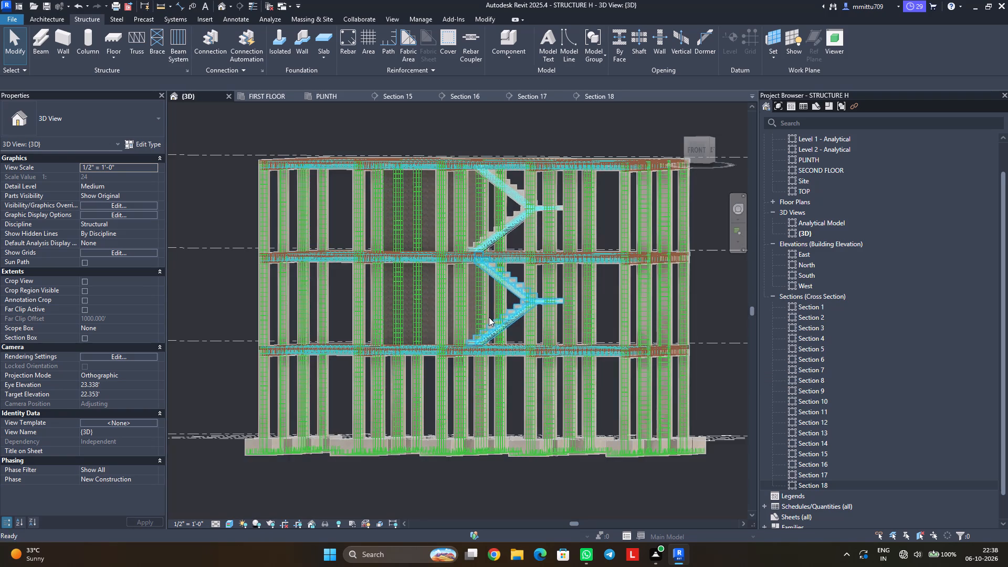
middle_click_drag(489, 317, 475, 336)
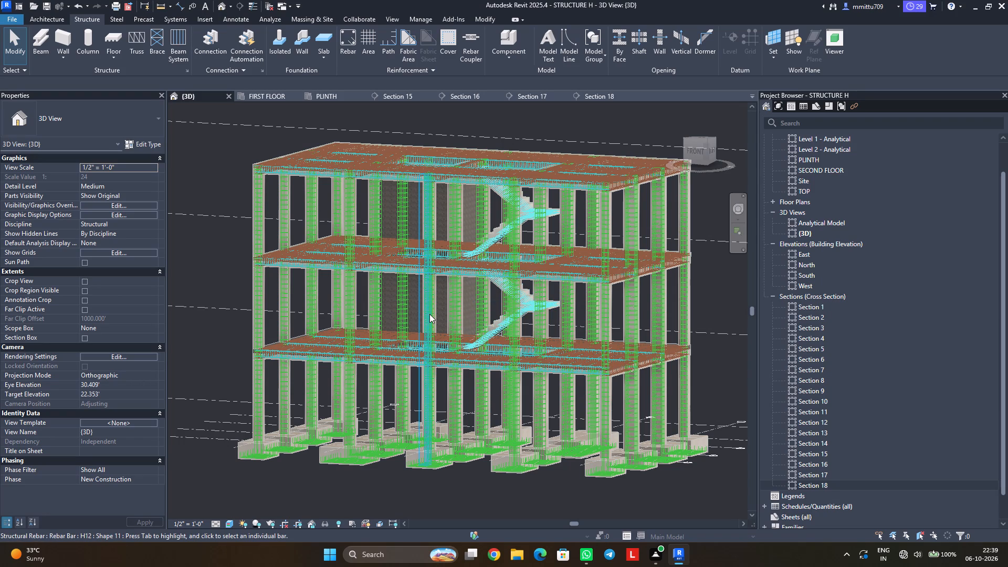
middle_click_drag(440, 318, 385, 350)
middle_click_drag(388, 349, 391, 348)
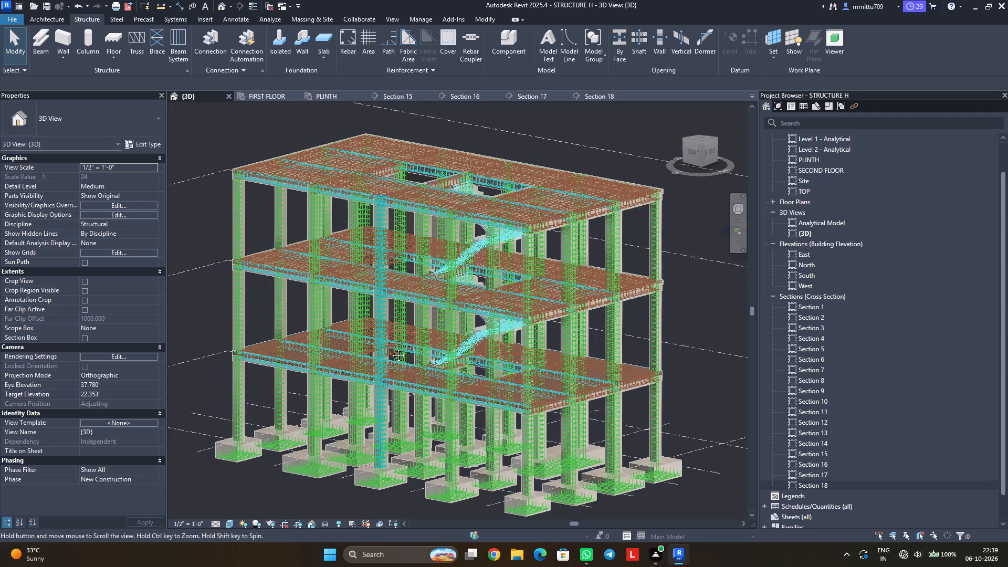
middle_click_drag(391, 348, 414, 324)
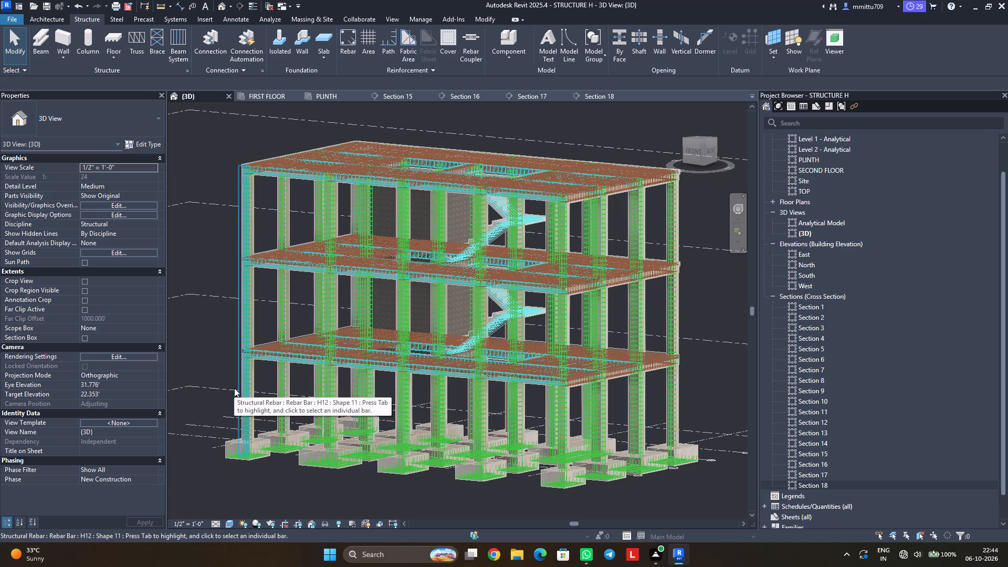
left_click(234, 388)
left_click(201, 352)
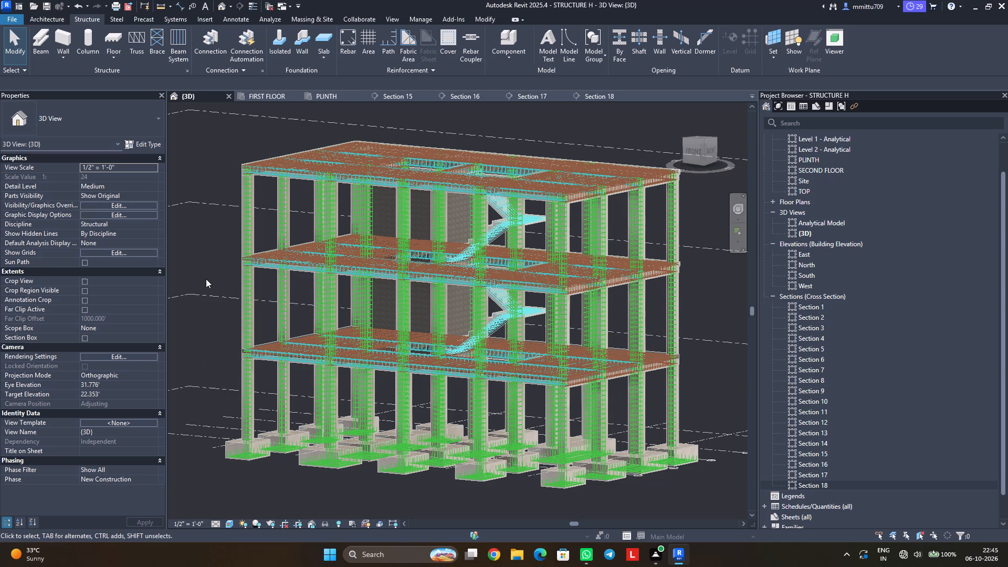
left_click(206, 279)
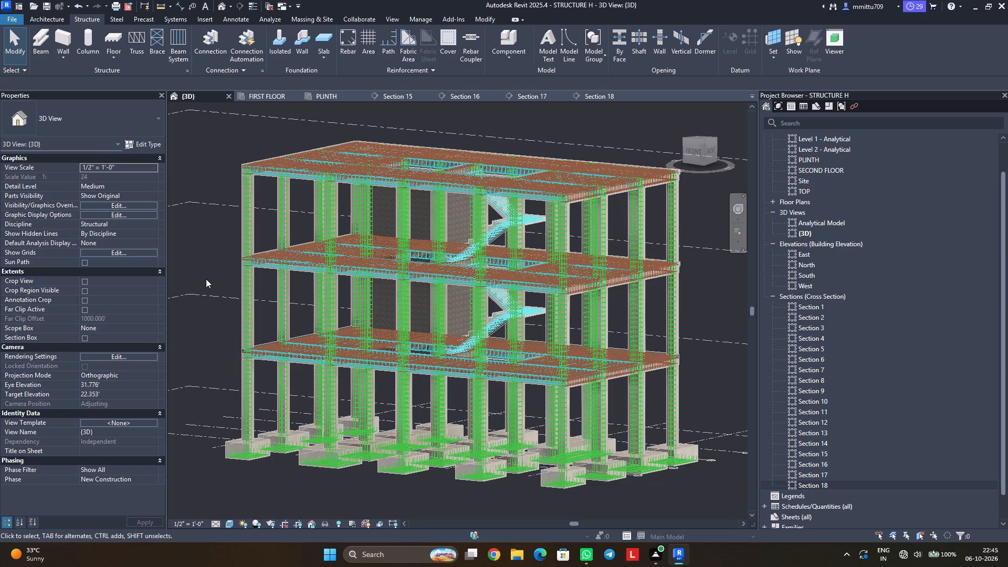
Inspect the slab edges, columns, stair flights and adjacent walls up close in the 3D view, including their reinforcement.
scroll(206, 279, "up", 2)
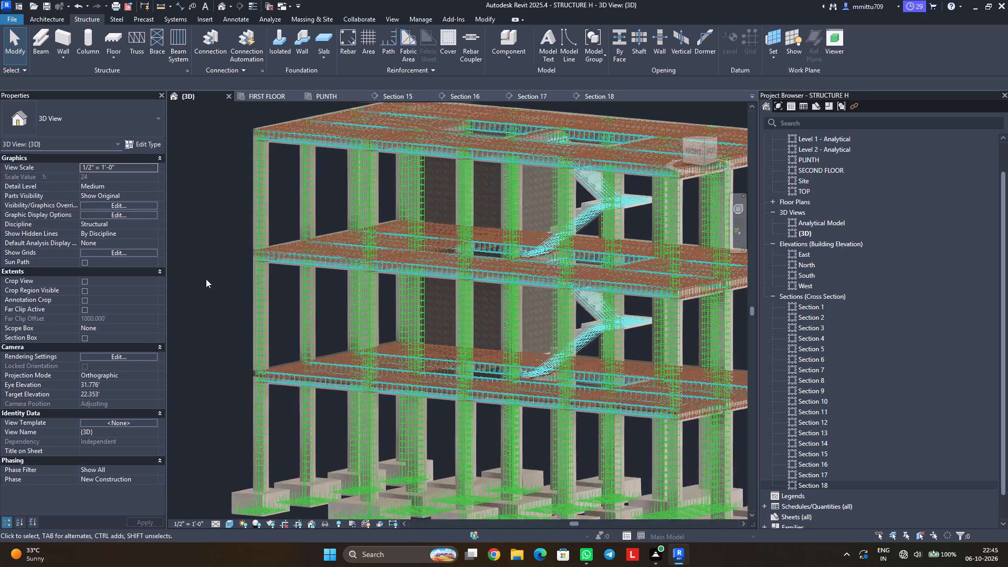
scroll(206, 279, "up", 1)
scroll(206, 279, "down", 2)
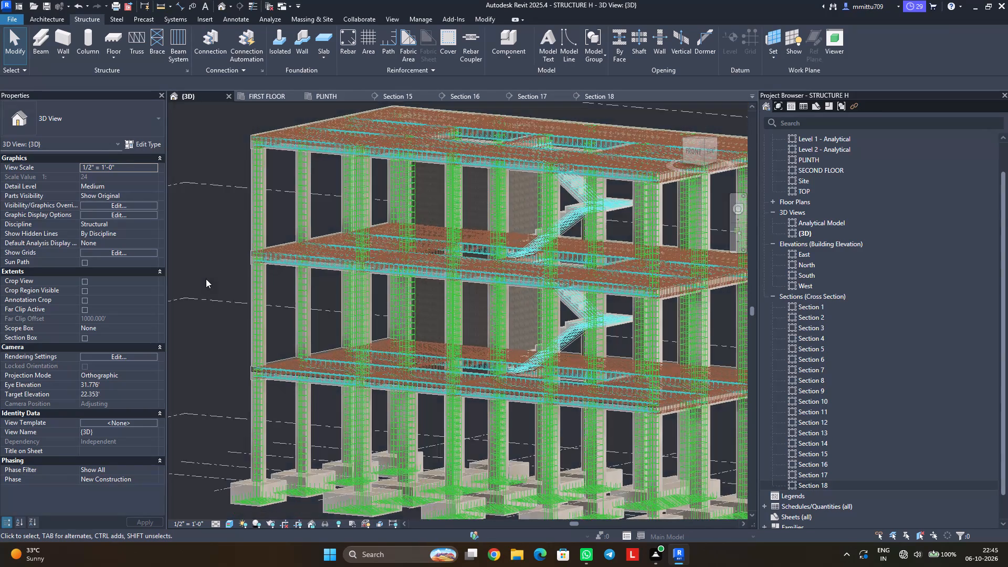
scroll(206, 279, "up", 3)
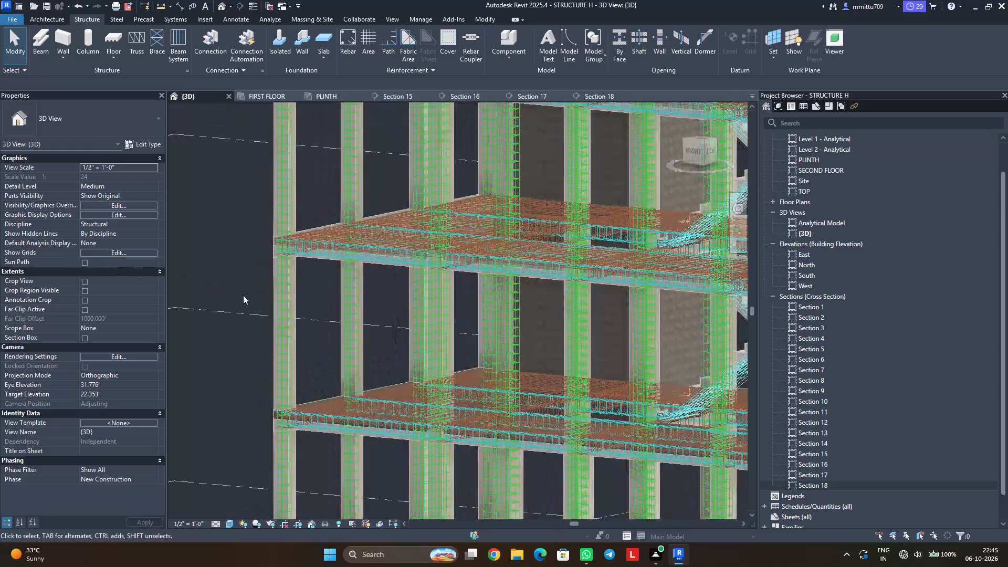
scroll(243, 295, "right", 6)
scroll(243, 295, "up", 4)
scroll(243, 295, "down", 4)
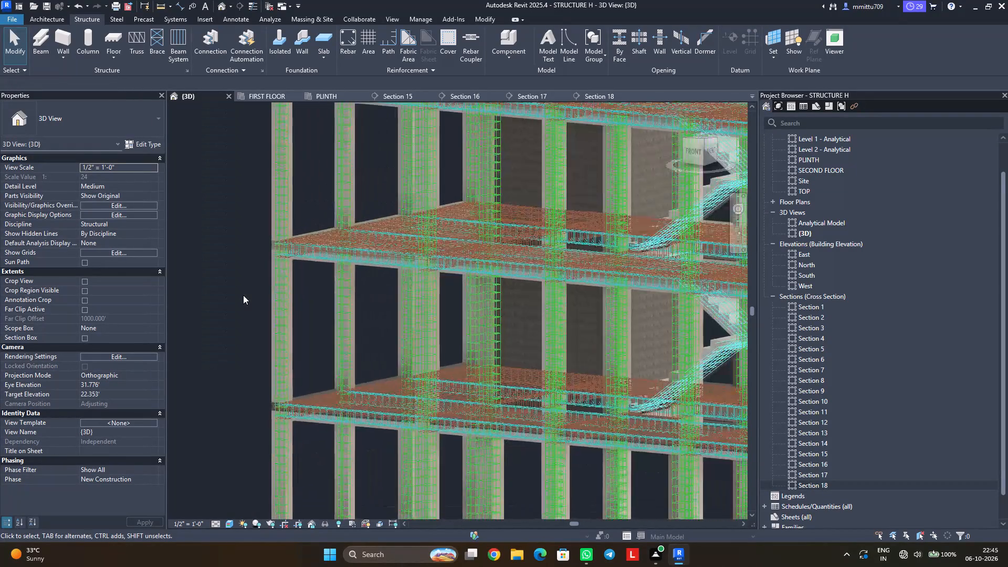
scroll(243, 295, "down", 7)
scroll(243, 295, "left", 12)
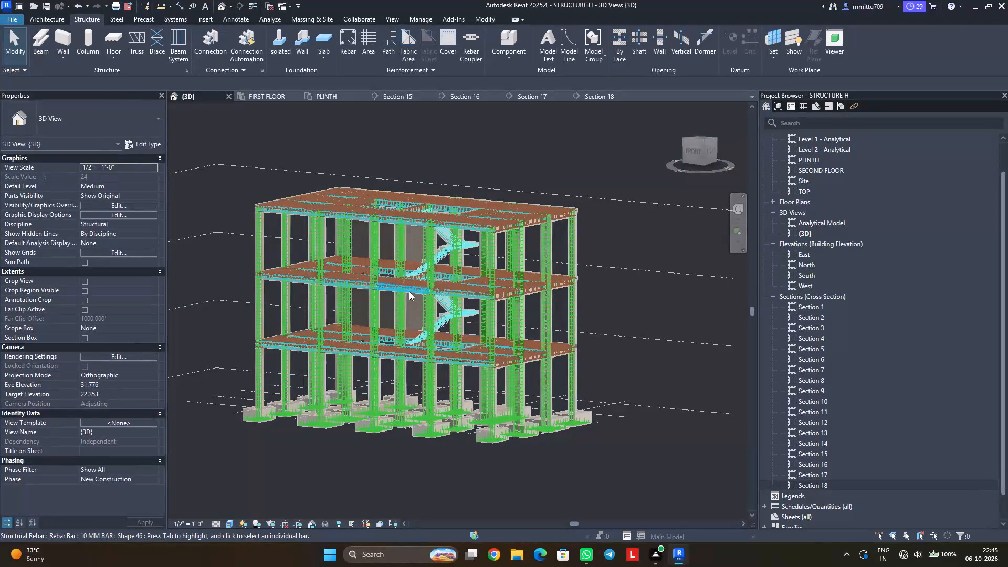
scroll(409, 291, "up", 7)
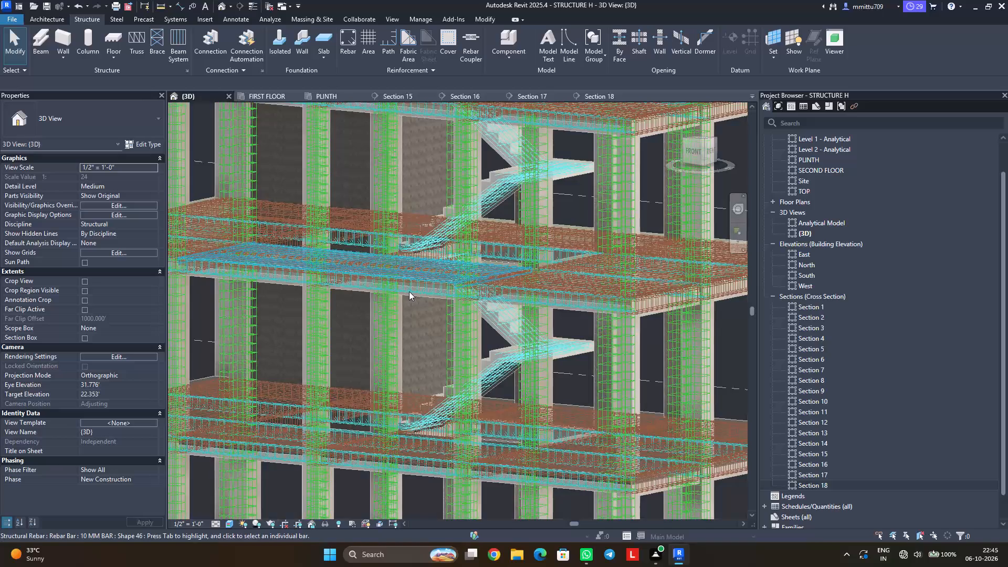
scroll(409, 291, "up", 3)
scroll(409, 291, "down", 1)
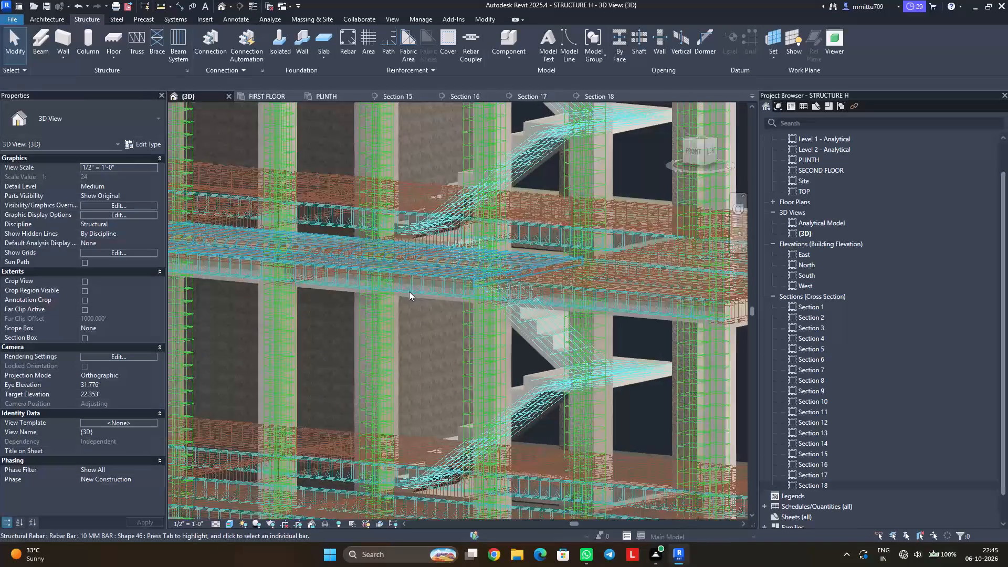
scroll(409, 291, "down", 5)
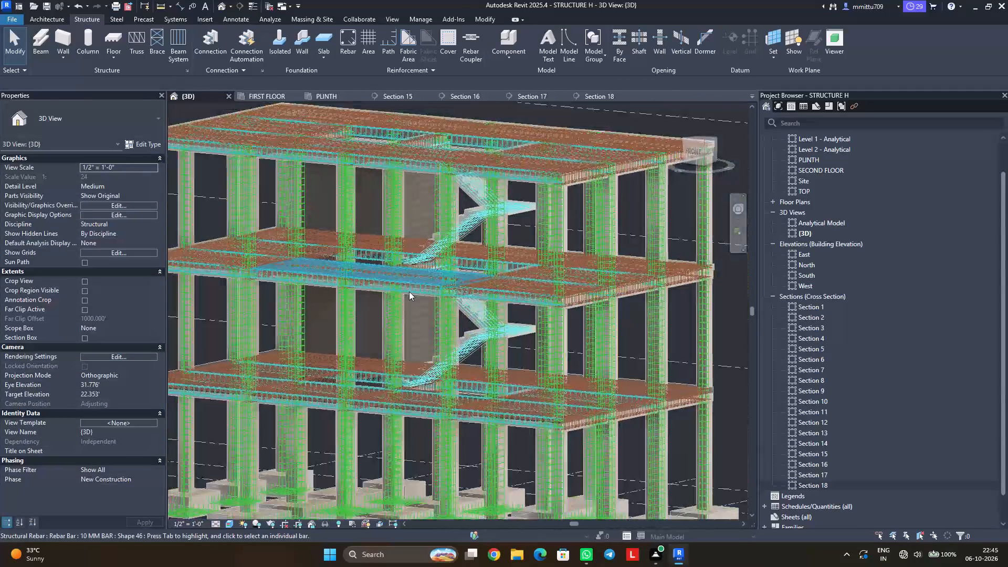
scroll(409, 291, "down", 3)
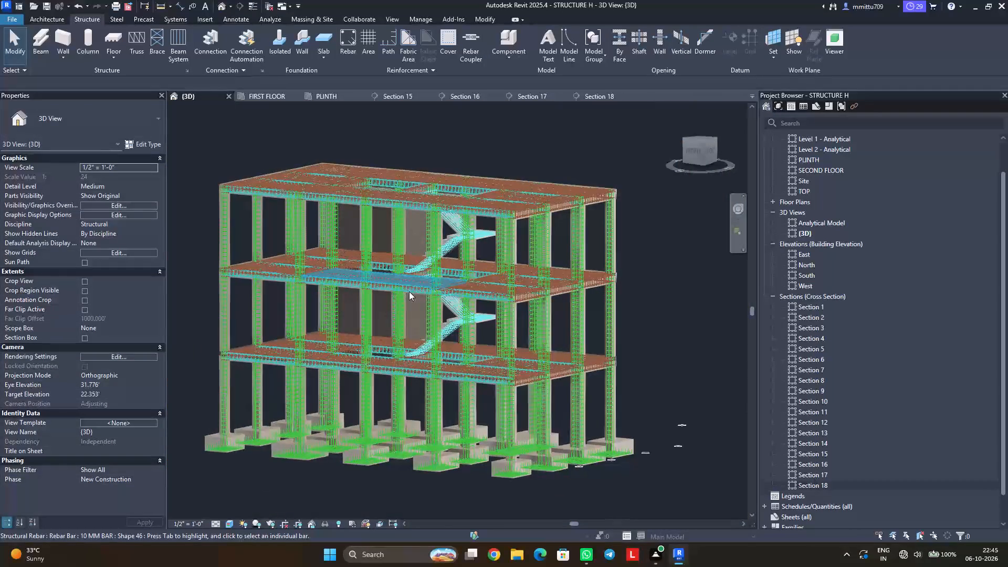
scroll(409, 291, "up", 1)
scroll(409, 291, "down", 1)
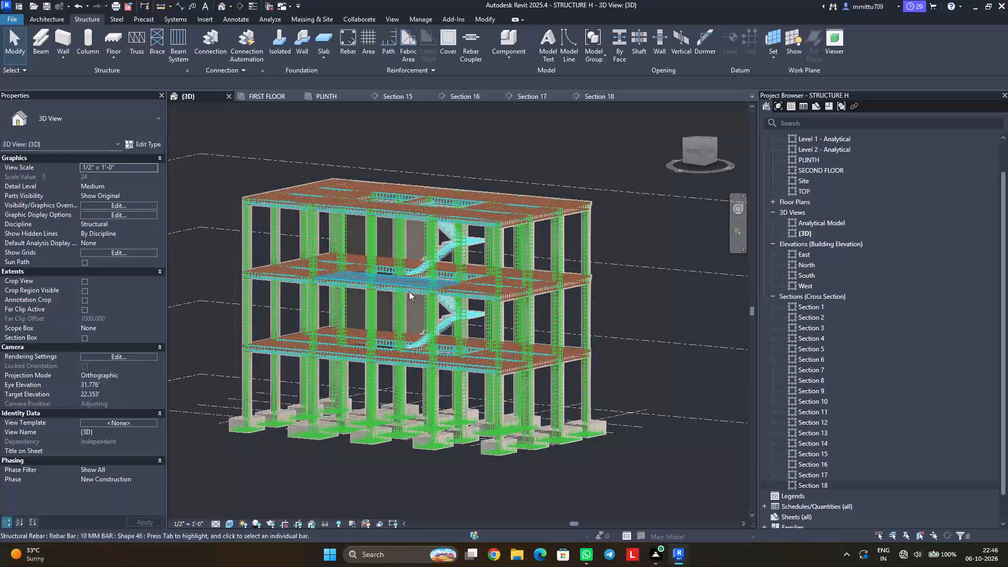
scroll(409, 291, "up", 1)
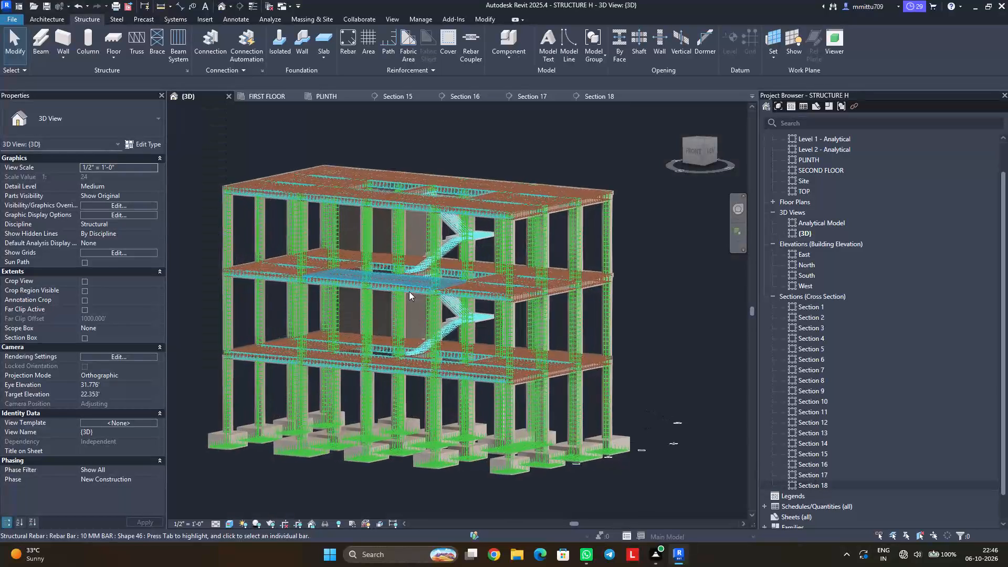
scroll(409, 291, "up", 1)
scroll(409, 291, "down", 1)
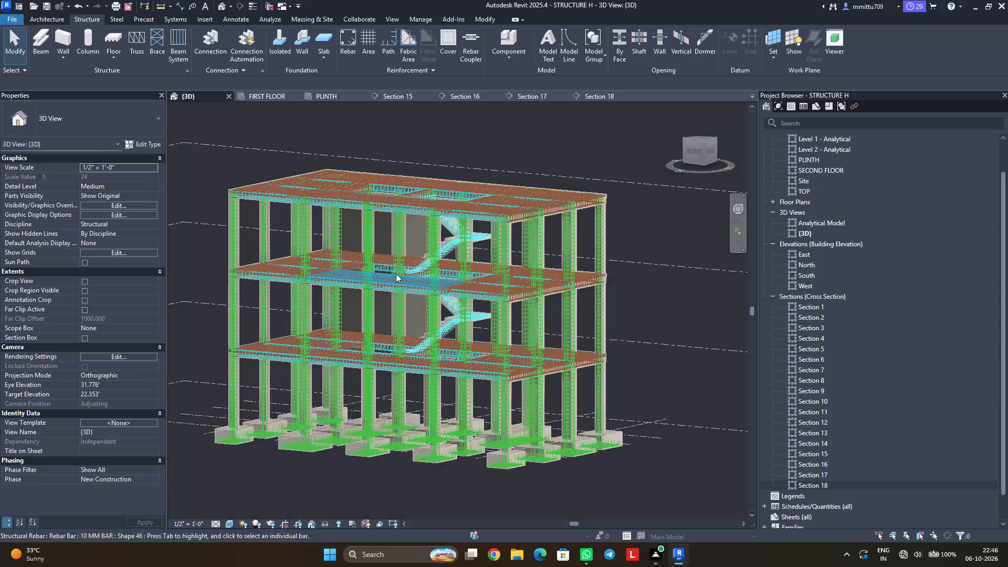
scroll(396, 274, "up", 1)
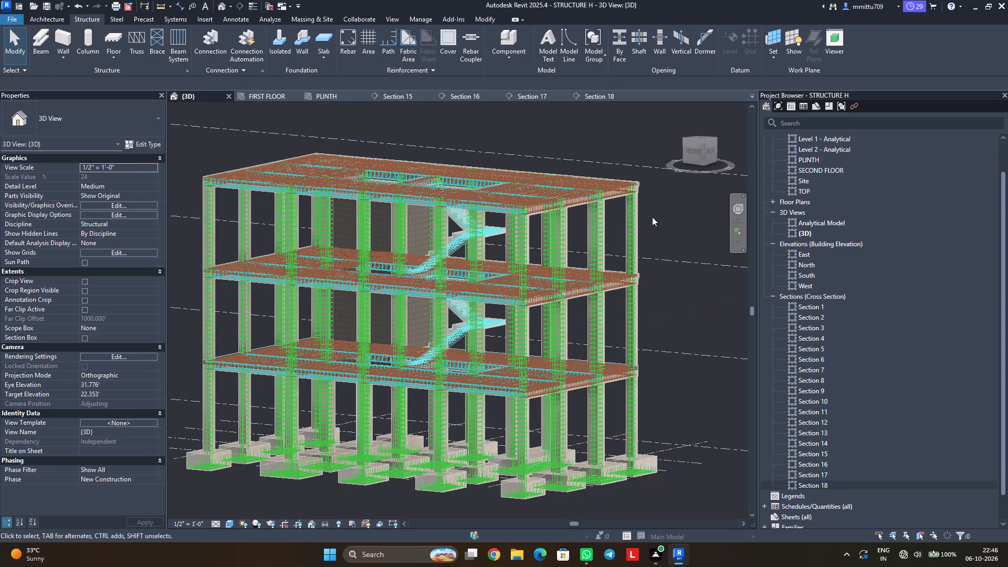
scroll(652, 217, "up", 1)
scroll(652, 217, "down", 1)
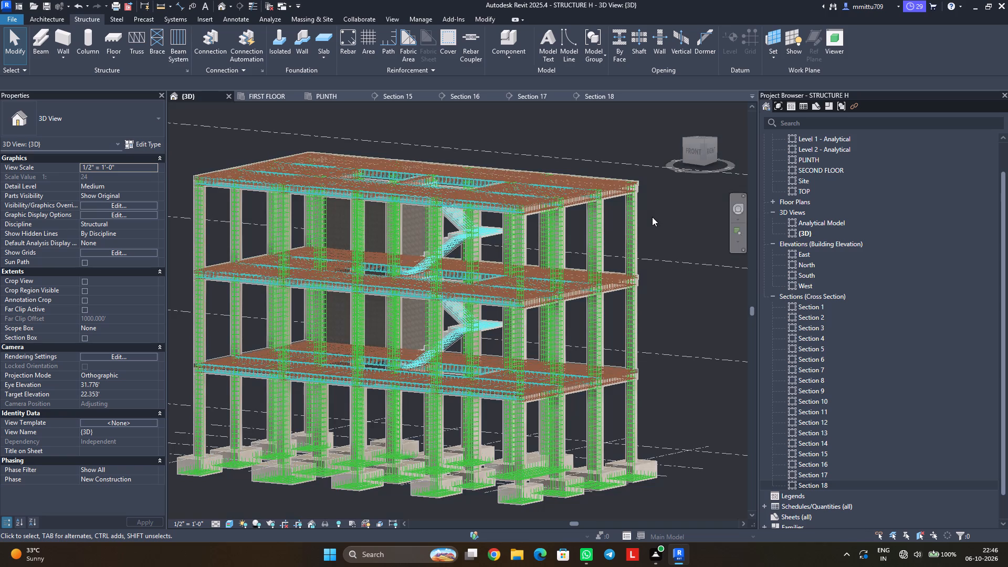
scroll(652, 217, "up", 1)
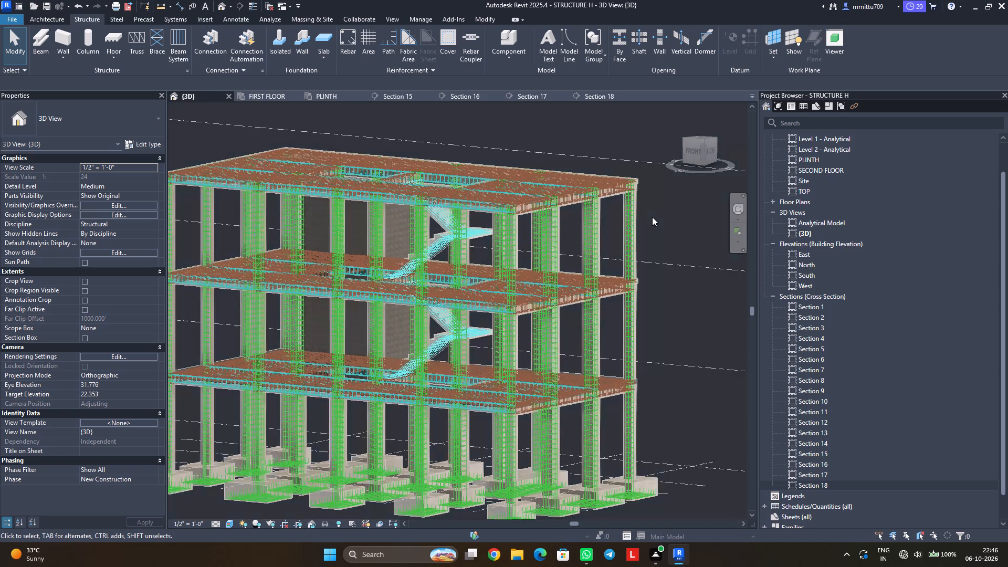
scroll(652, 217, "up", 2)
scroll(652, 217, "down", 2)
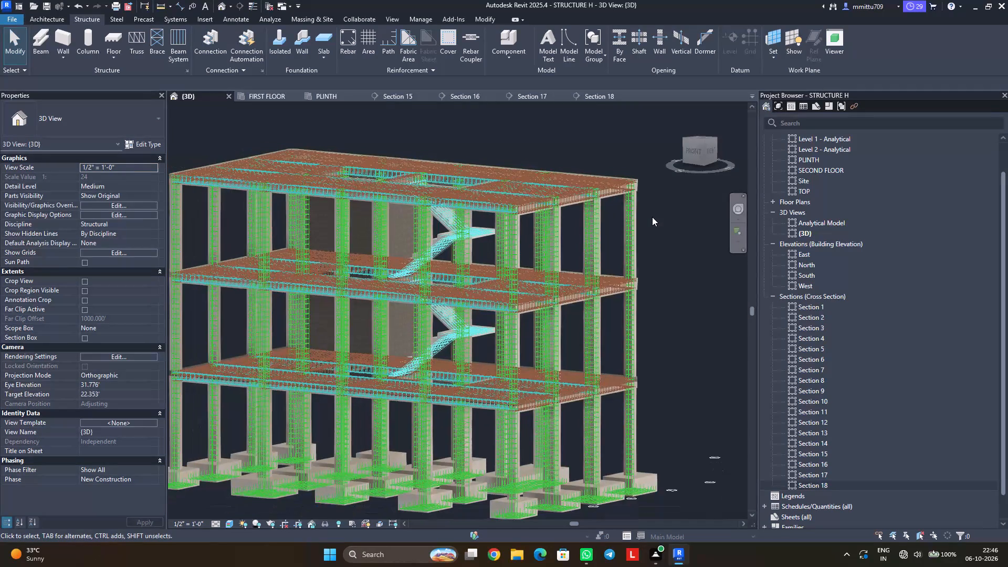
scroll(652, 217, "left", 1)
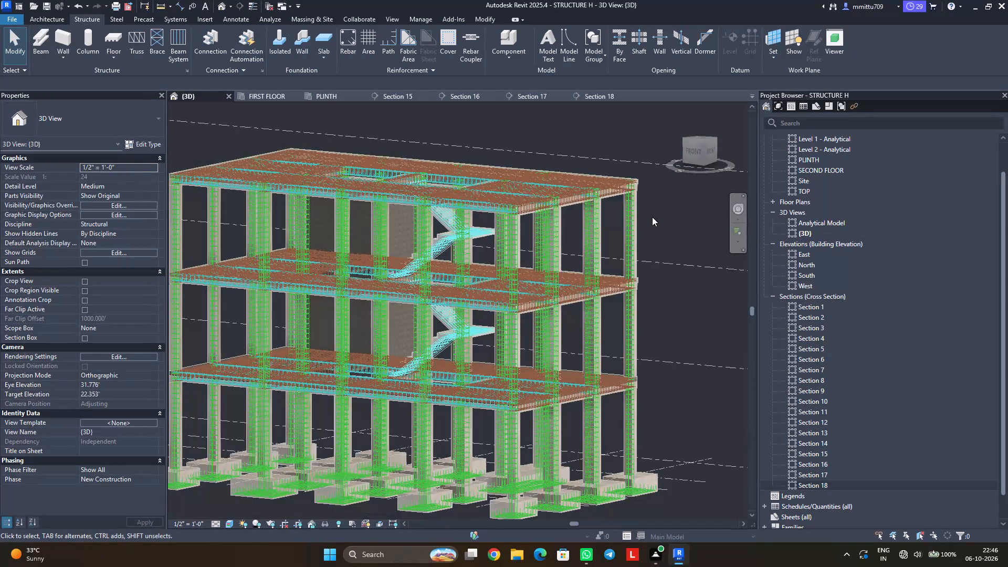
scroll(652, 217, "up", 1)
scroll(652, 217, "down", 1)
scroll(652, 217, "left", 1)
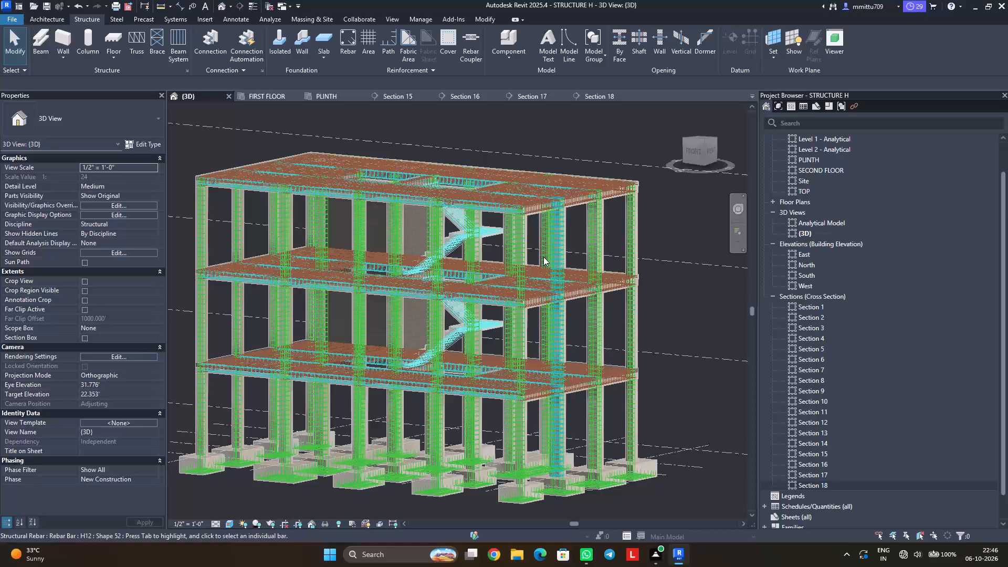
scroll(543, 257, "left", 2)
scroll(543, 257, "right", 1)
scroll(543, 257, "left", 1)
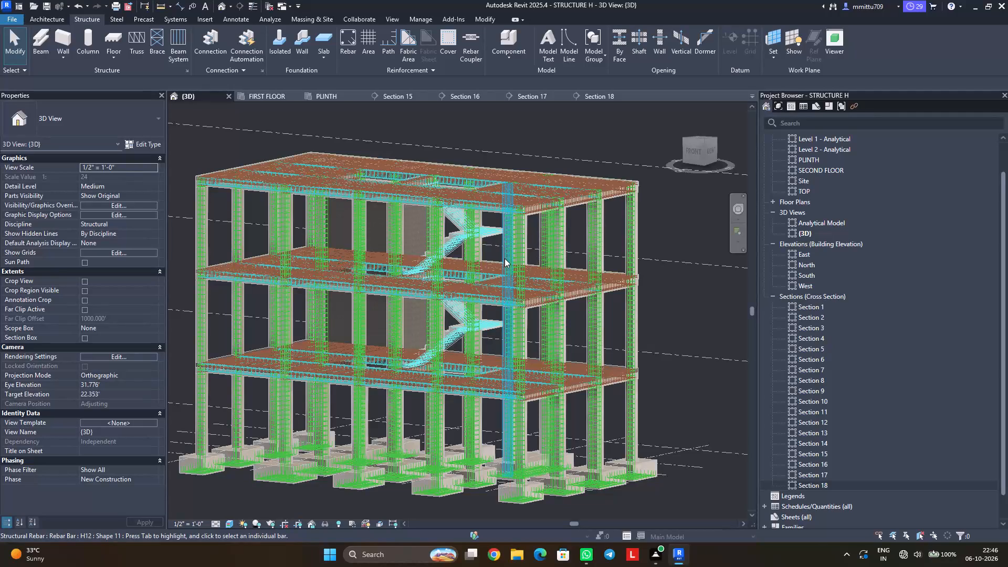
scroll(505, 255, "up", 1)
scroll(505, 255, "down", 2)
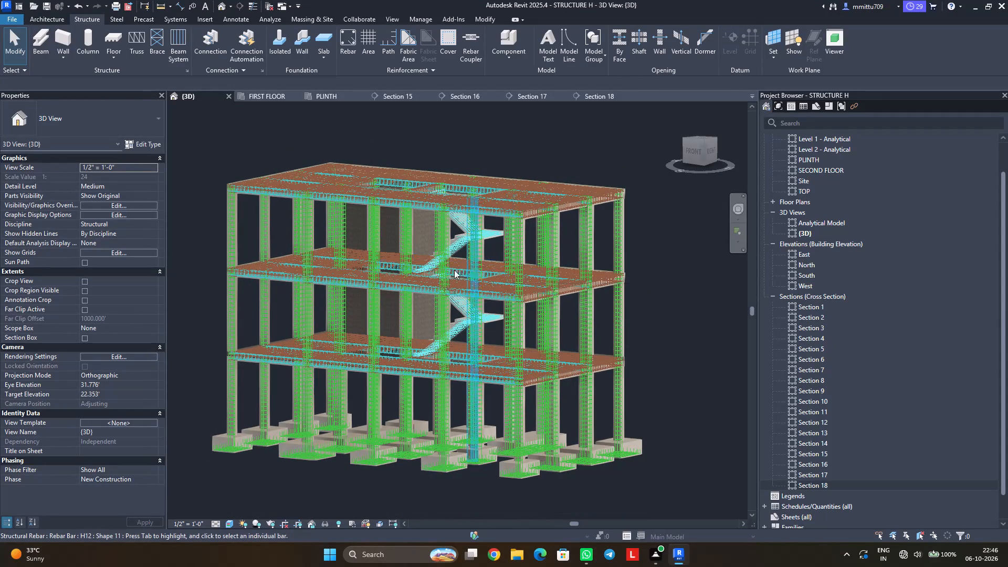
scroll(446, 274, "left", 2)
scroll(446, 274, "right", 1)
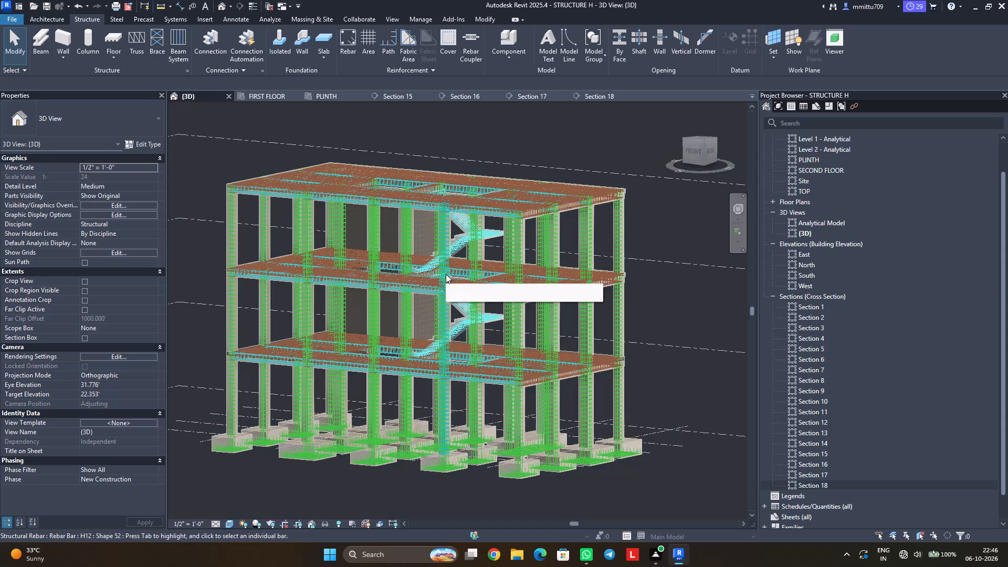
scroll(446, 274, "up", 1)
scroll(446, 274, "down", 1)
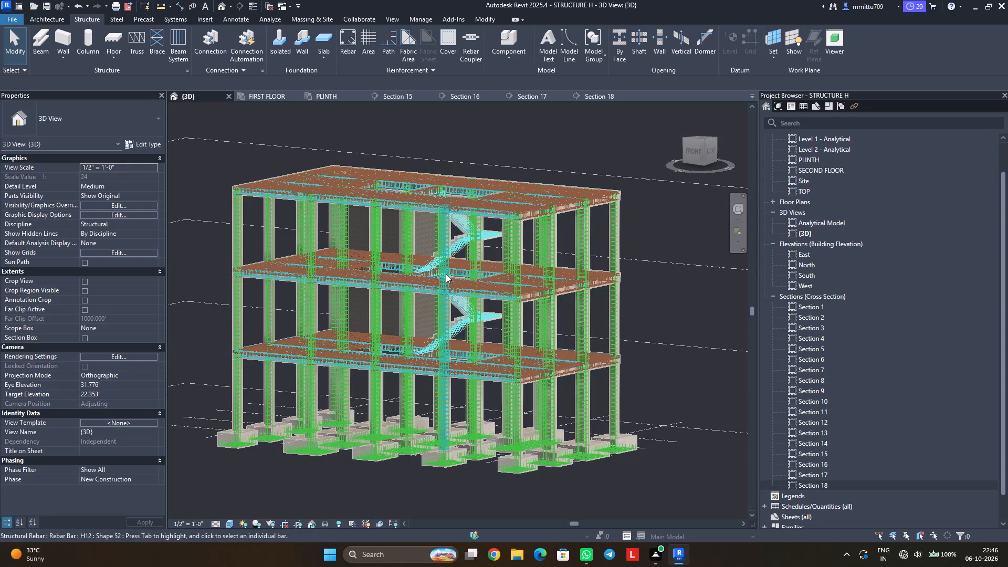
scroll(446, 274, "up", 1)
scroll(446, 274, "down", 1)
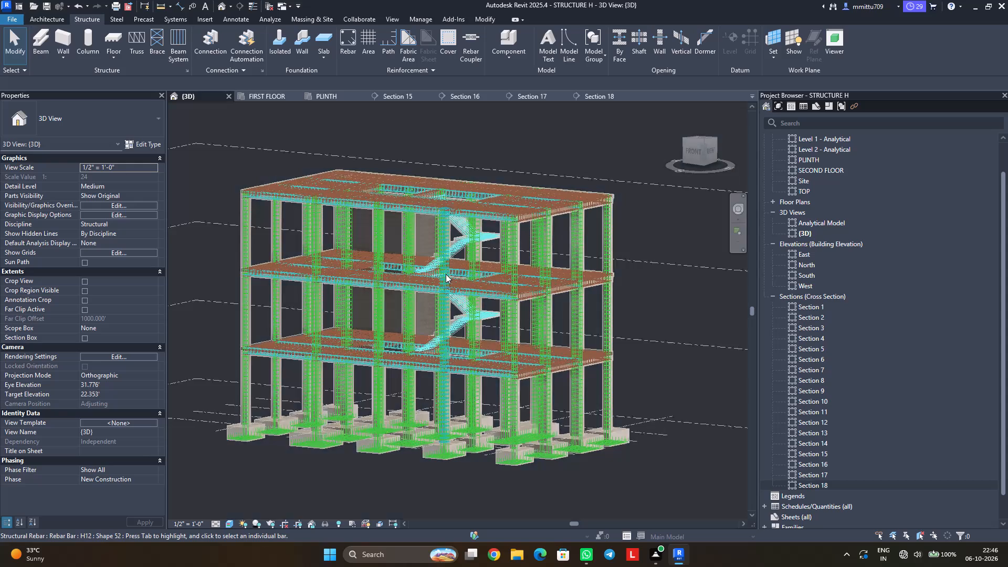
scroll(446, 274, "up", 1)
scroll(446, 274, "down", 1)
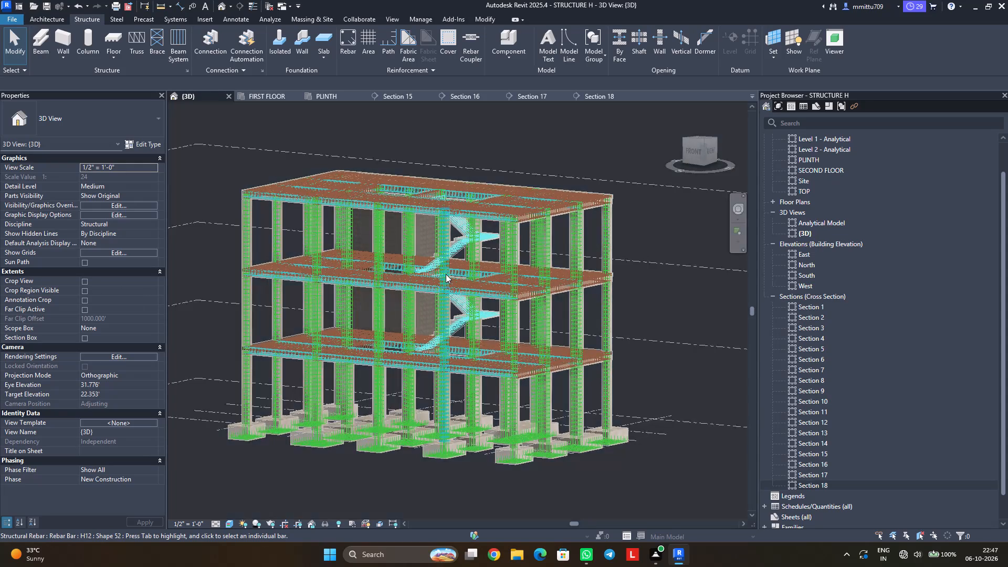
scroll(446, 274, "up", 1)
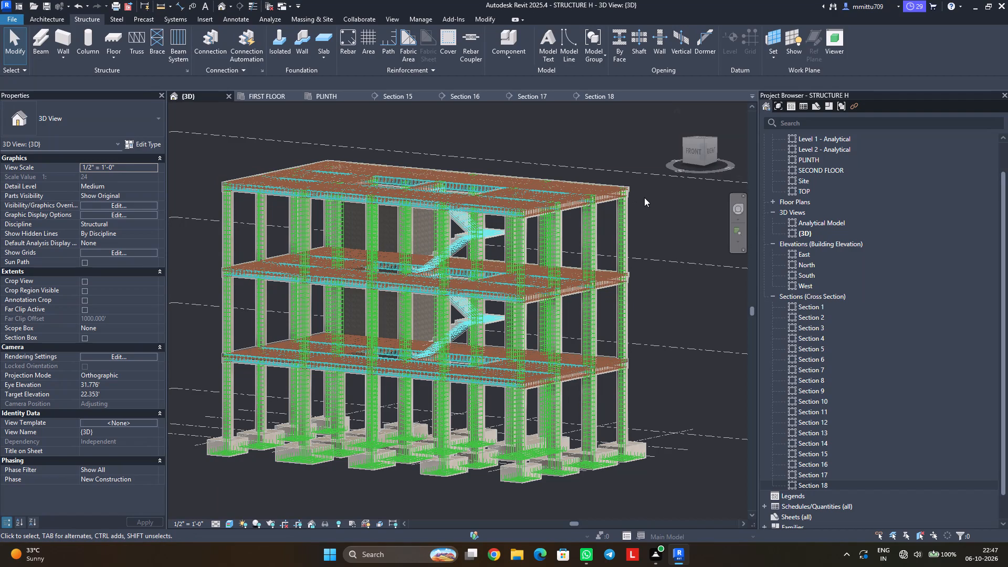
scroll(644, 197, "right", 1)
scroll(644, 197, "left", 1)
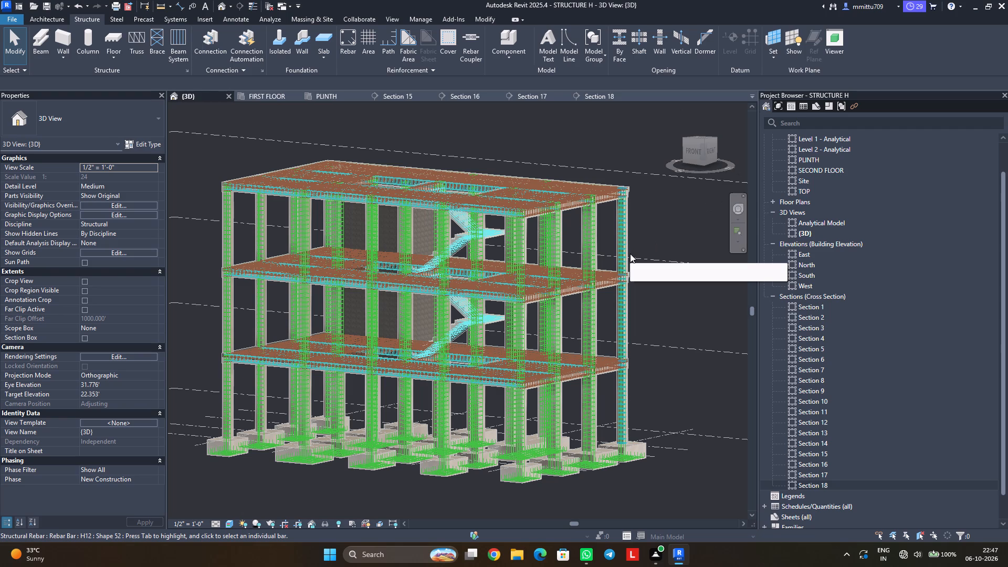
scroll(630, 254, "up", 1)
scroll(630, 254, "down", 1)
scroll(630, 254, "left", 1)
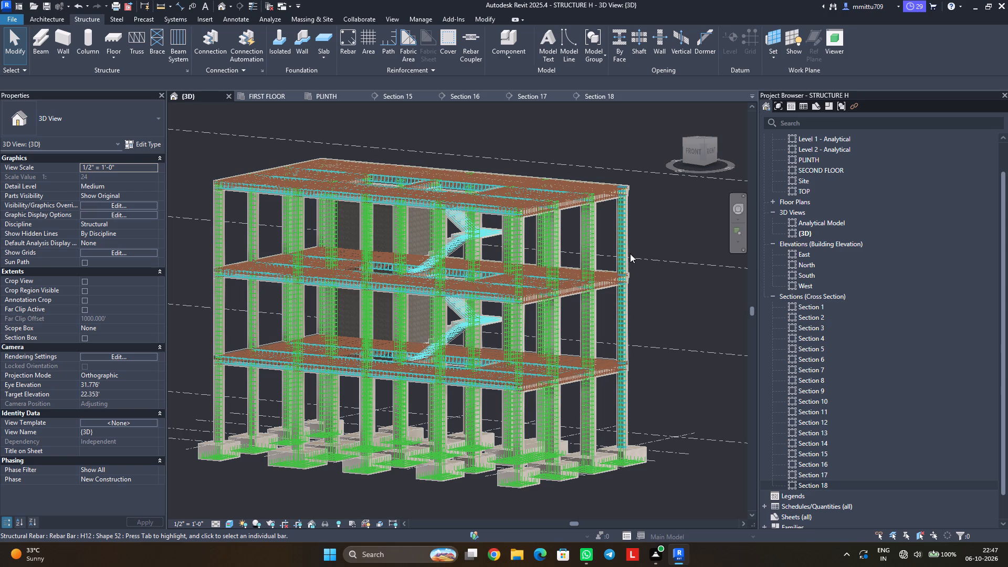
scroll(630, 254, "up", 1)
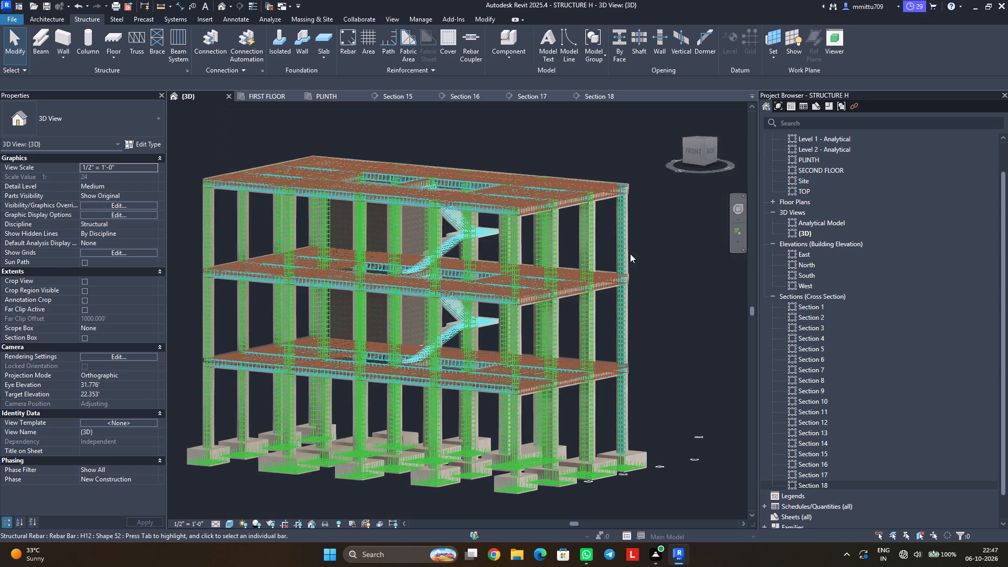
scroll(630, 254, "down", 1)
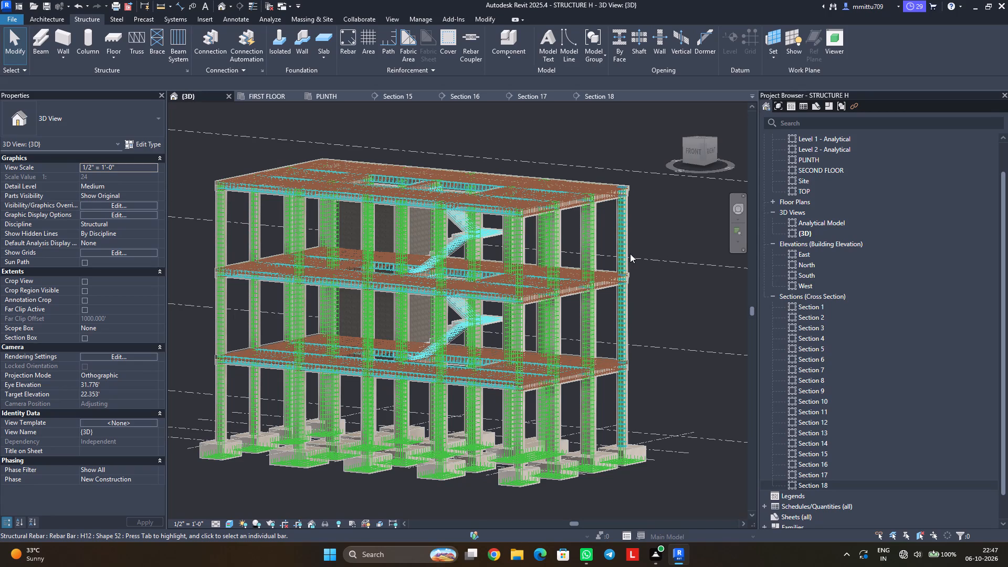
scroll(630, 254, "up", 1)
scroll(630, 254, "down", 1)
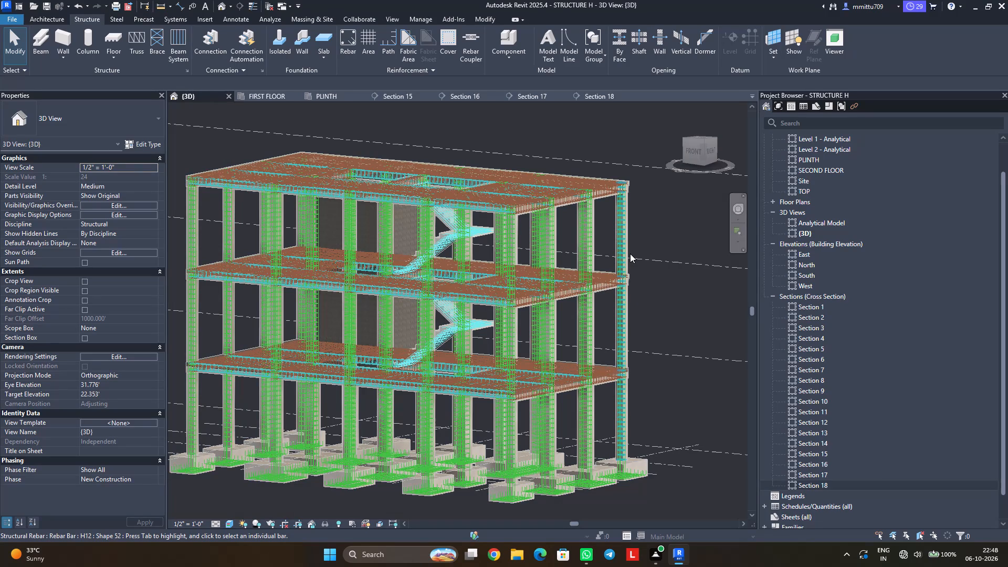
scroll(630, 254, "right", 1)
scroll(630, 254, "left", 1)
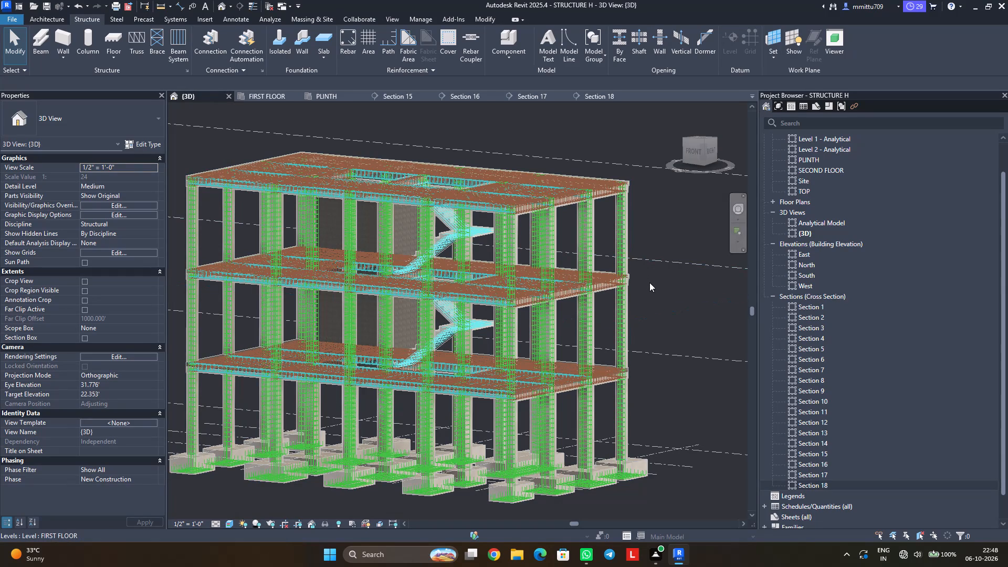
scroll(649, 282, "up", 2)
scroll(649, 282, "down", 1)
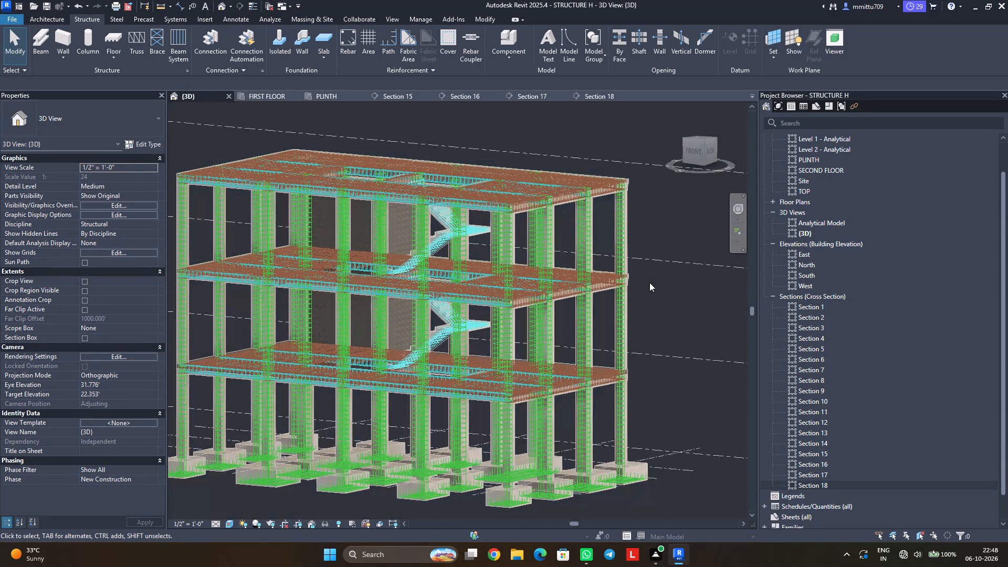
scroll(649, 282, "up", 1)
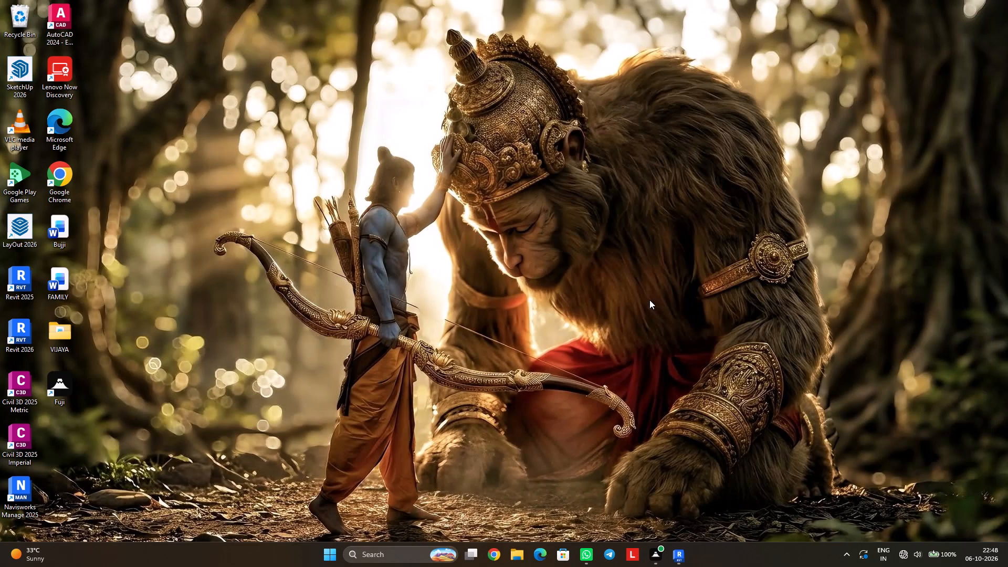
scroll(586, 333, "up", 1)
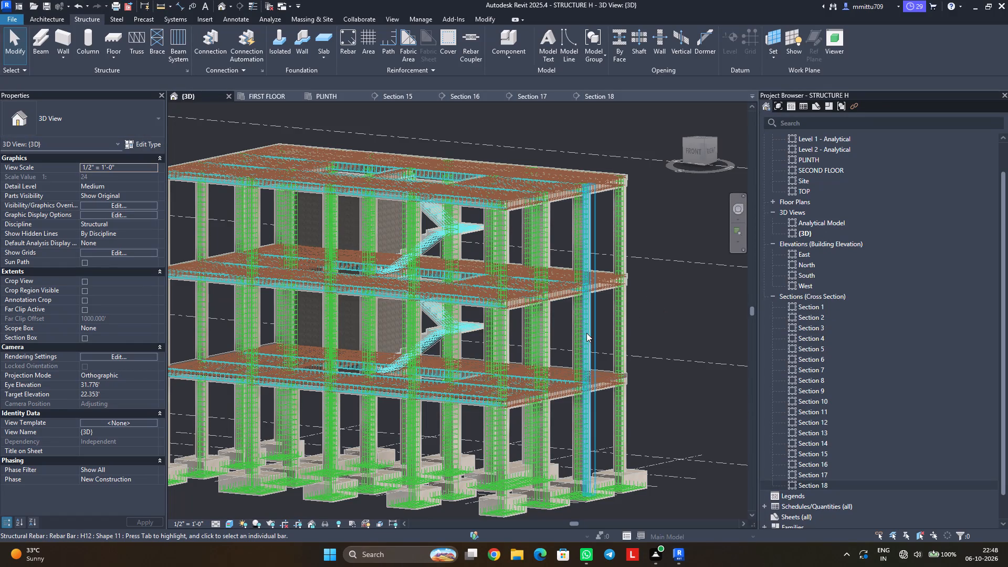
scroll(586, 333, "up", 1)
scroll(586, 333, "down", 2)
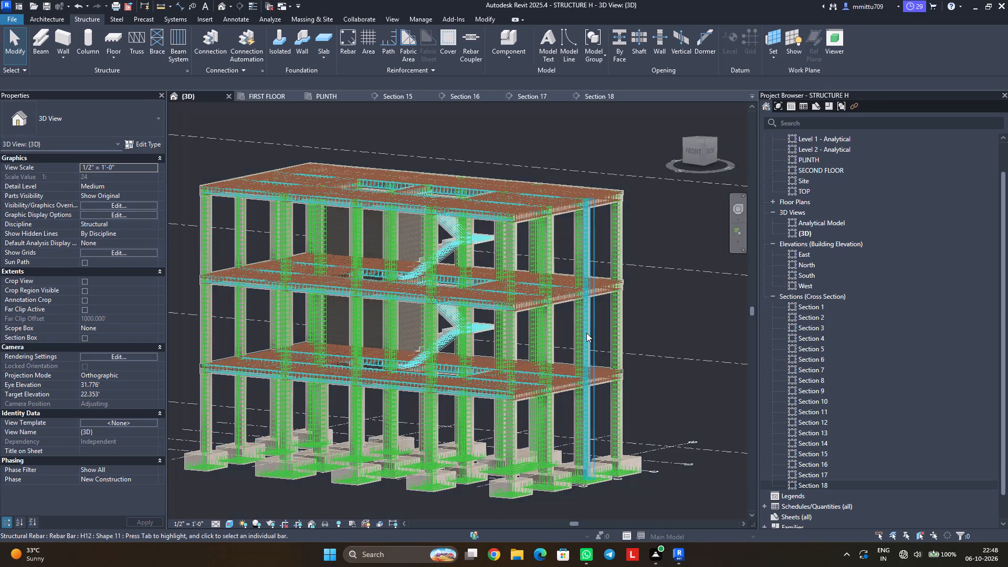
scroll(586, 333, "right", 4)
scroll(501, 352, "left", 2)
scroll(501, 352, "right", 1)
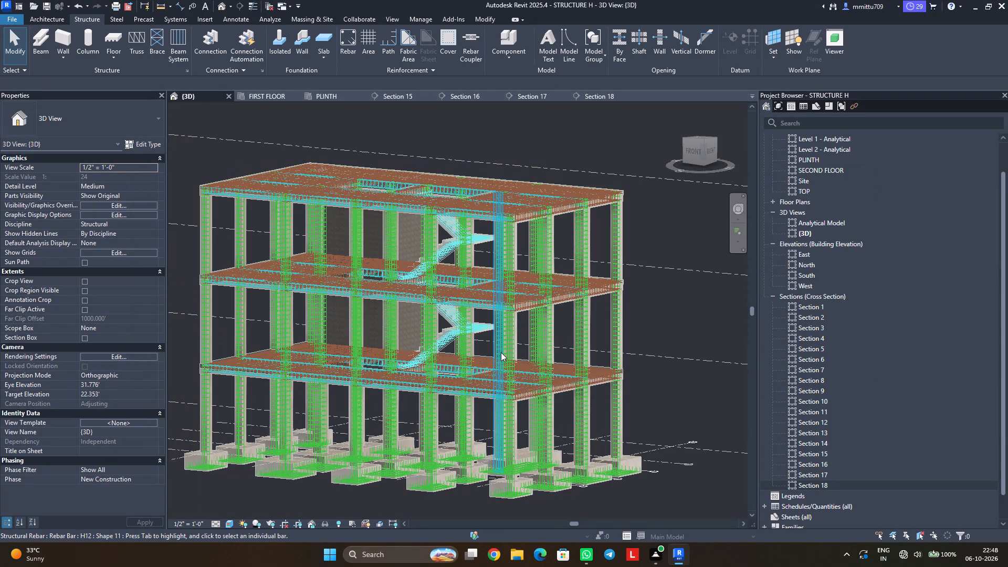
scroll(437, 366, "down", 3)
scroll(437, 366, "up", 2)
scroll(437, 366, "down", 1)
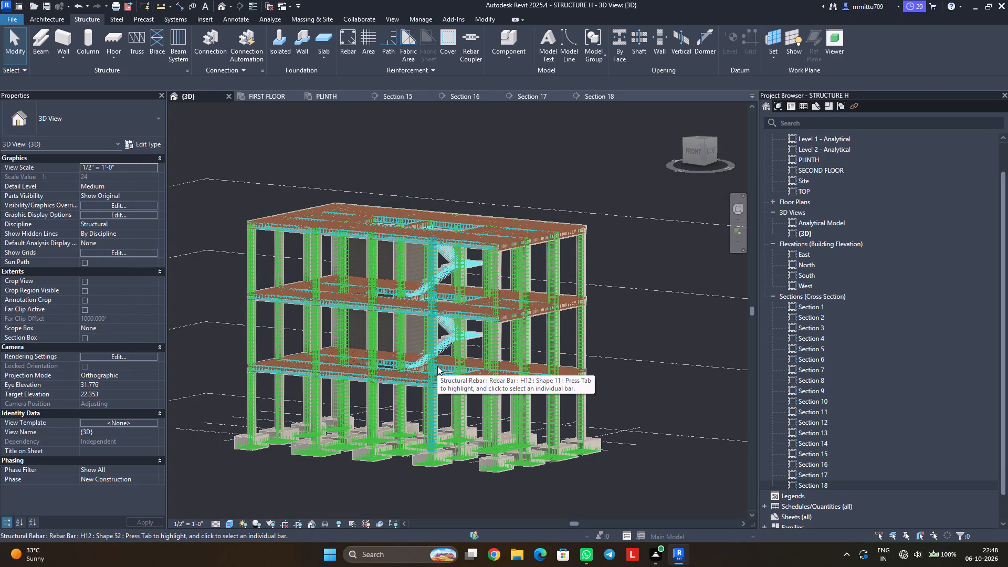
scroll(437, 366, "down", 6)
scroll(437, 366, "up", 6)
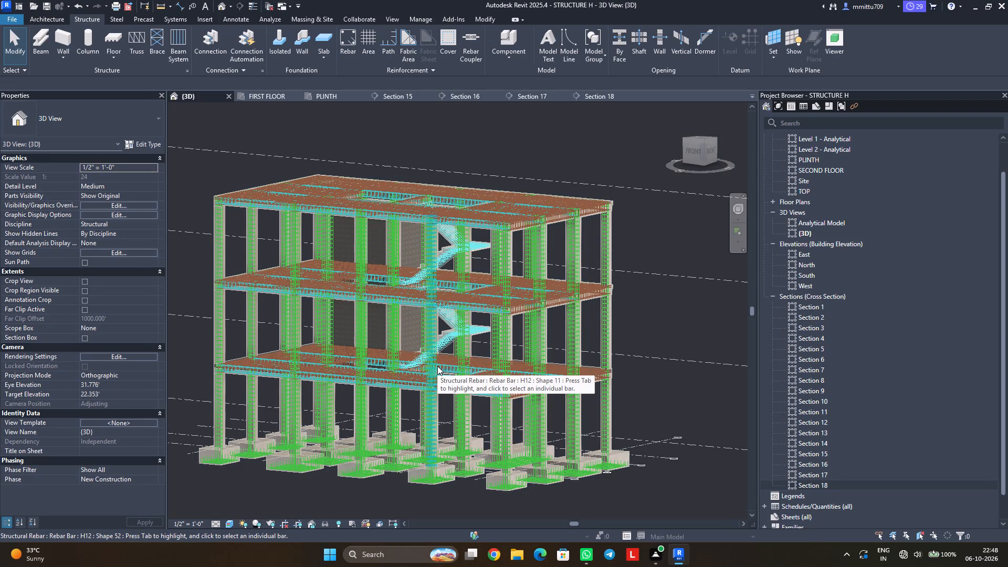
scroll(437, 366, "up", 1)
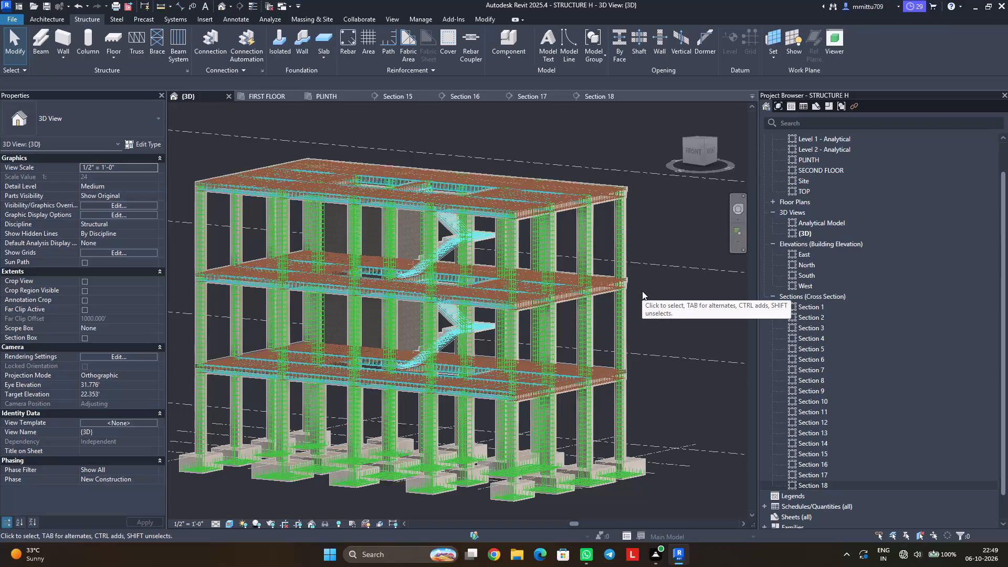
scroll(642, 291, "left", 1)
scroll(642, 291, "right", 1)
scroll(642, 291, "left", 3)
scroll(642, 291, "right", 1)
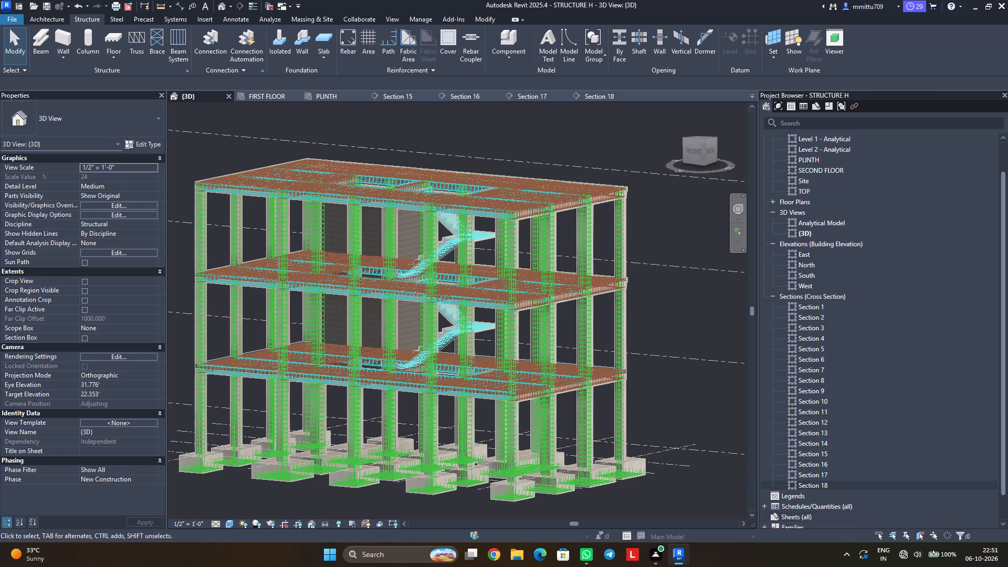
Select an F2 rectangular footing in the 3D view and browse the IFC4 entity list for its IFC Predefined Type, leaving it unassigned.
middle_click_drag(449, 408, 516, 364)
middle_click_drag(505, 359, 490, 370, "shift")
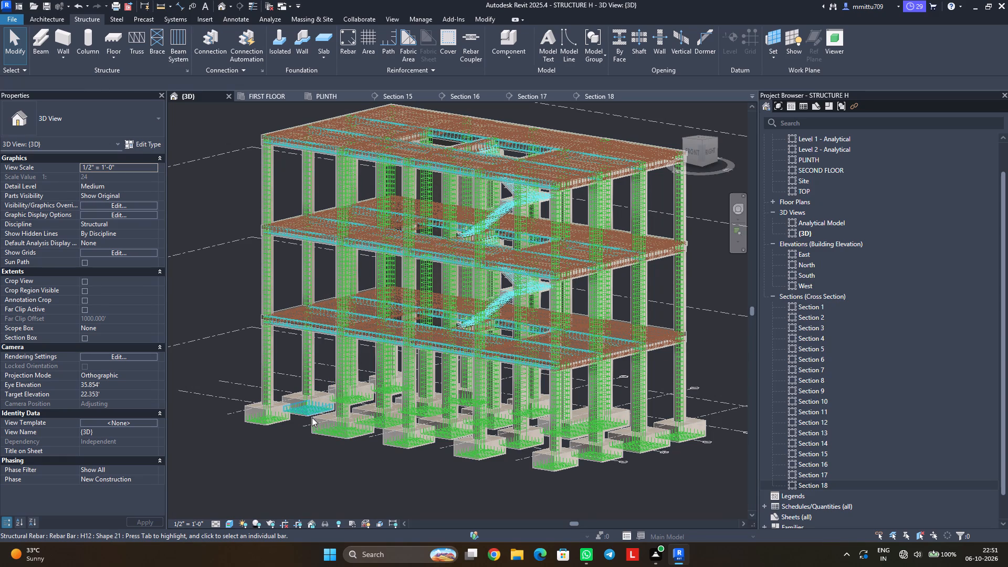
scroll(313, 421, "up", 6)
scroll(313, 421, "down", 1)
scroll(313, 421, "up", 2)
scroll(313, 421, "down", 1)
scroll(313, 421, "up", 1)
left_click(323, 414)
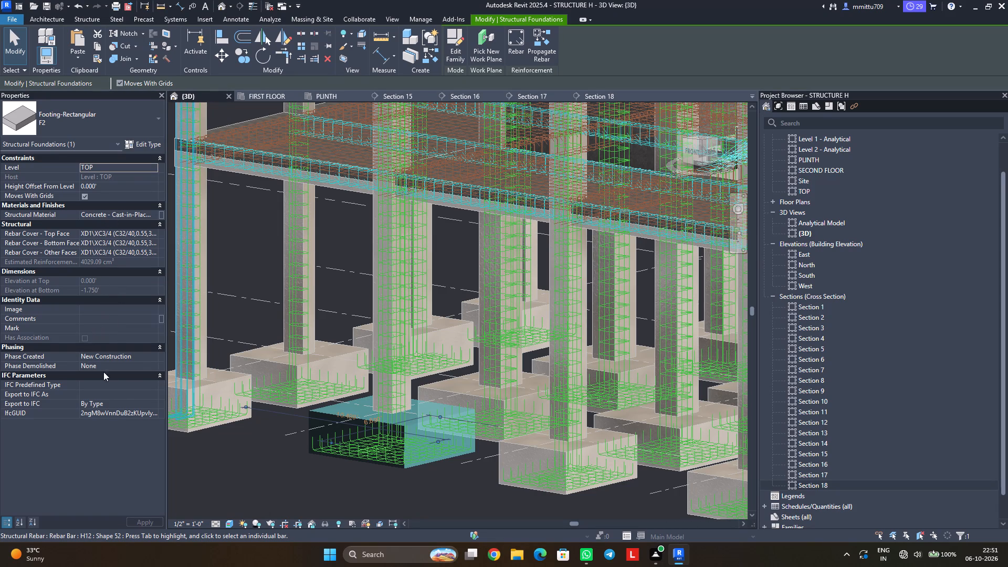
left_click(135, 386)
left_click(153, 384)
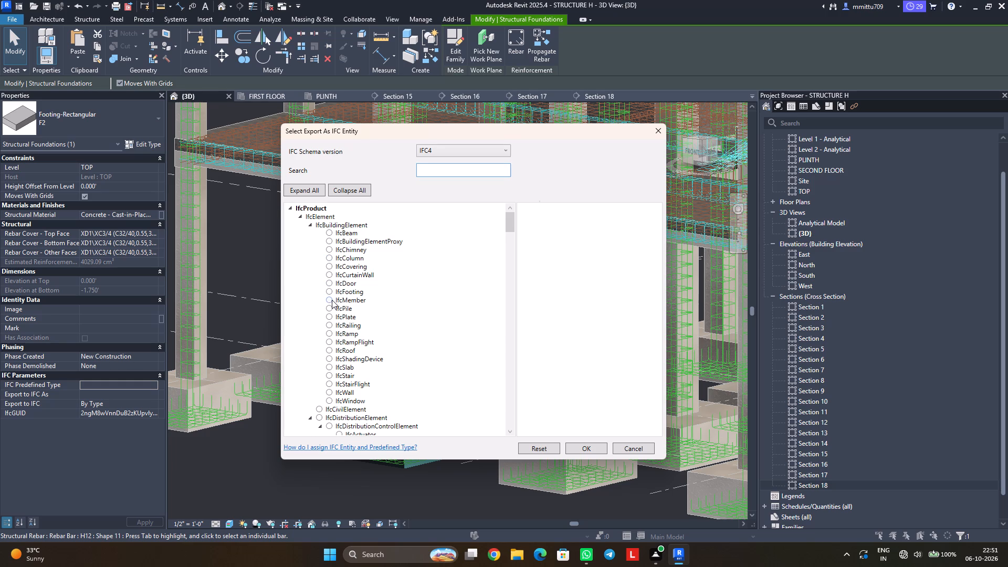
scroll(332, 299, "down", 2)
scroll(337, 296, "up", 1)
scroll(337, 296, "down", 2)
scroll(337, 296, "up", 2)
scroll(337, 296, "down", 5)
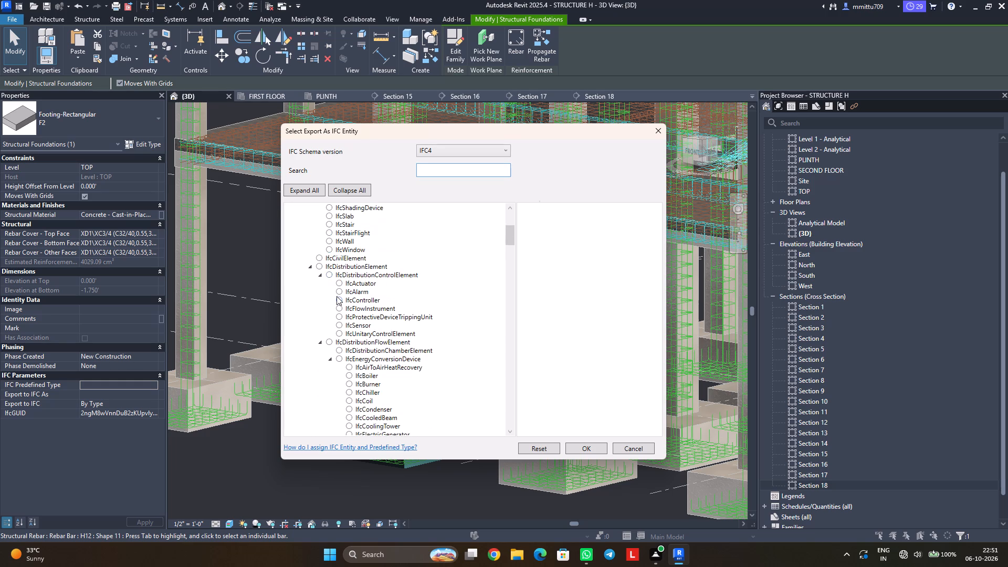
scroll(337, 296, "down", 7)
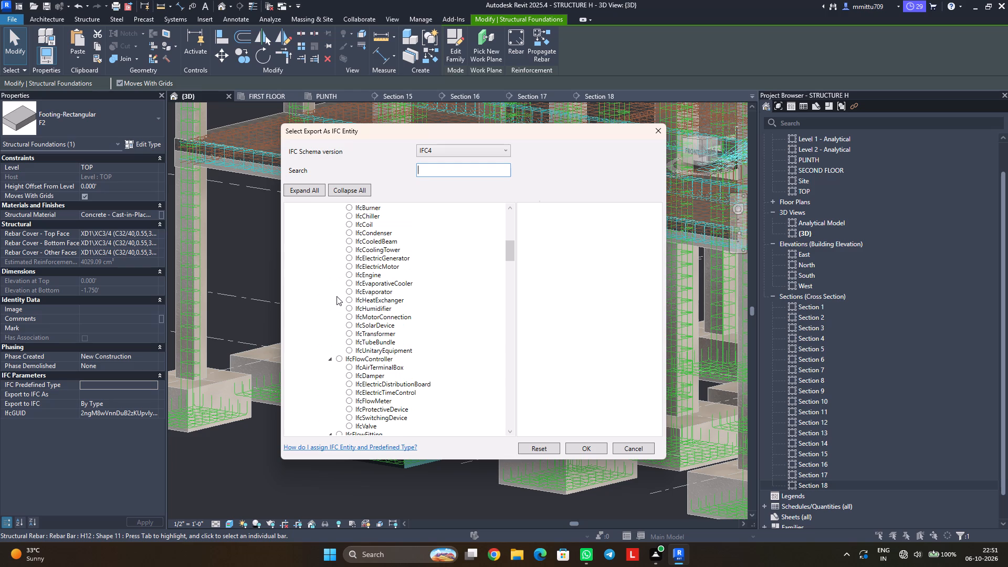
scroll(337, 296, "down", 4)
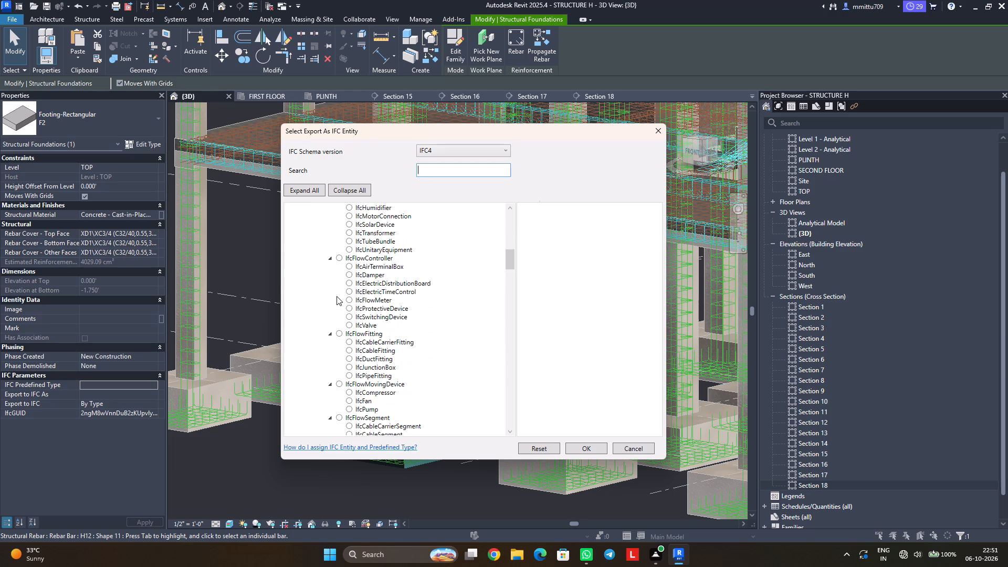
scroll(337, 296, "down", 7)
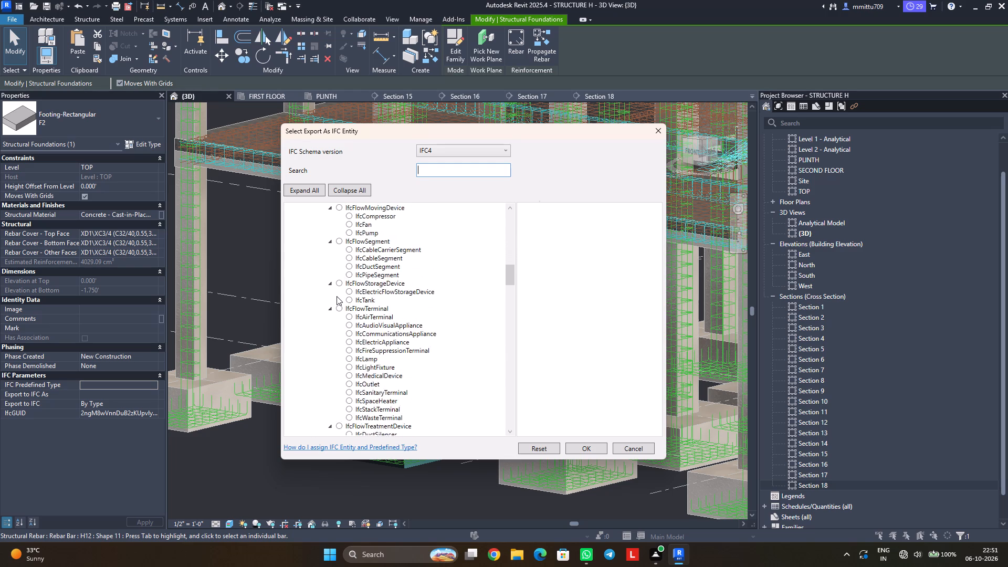
scroll(337, 296, "down", 3)
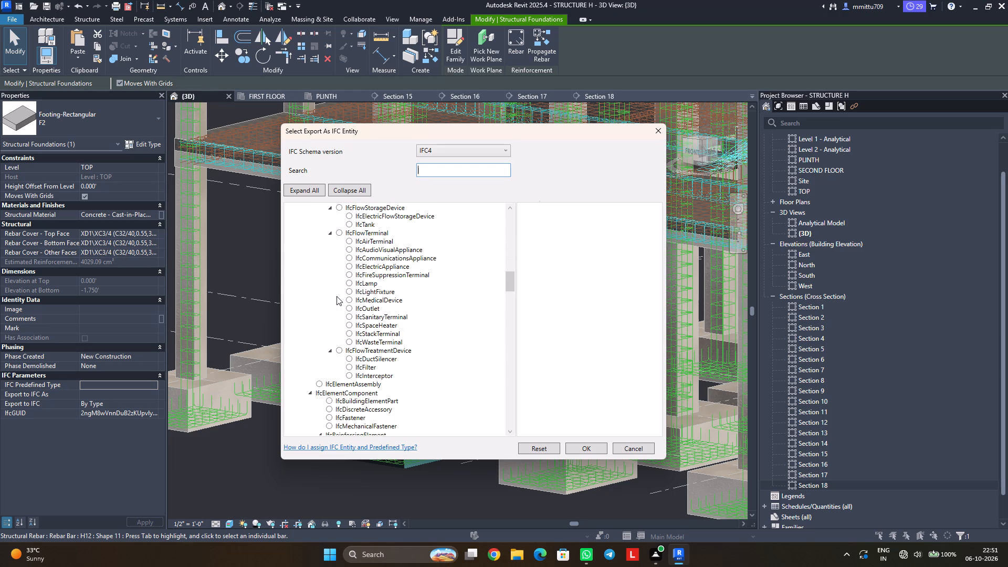
scroll(337, 296, "down", 2)
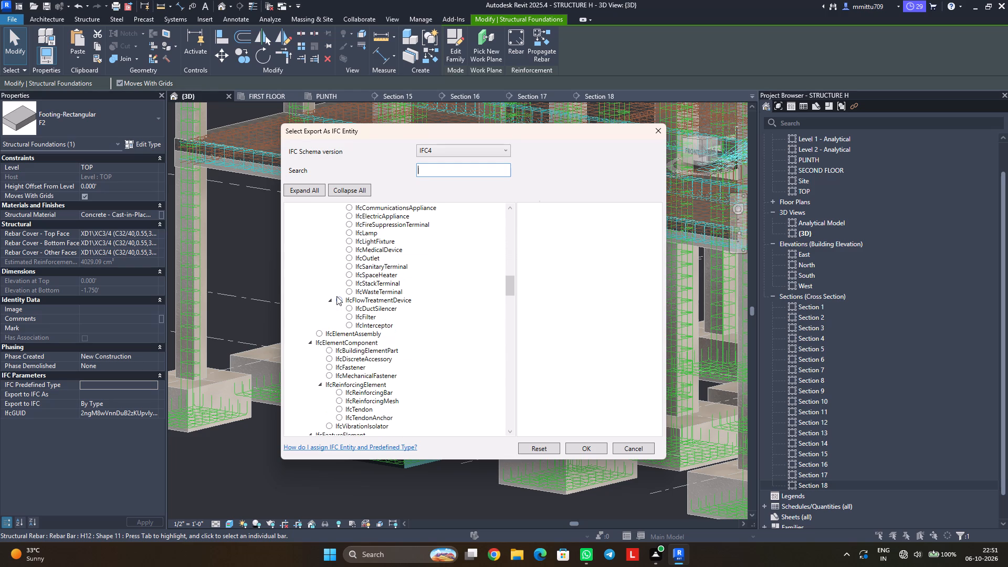
scroll(337, 296, "down", 1)
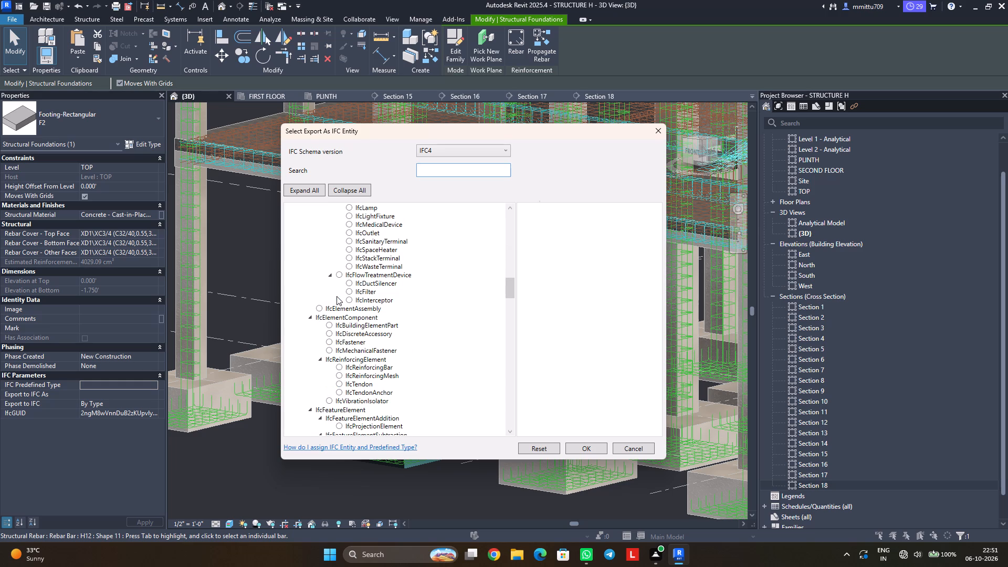
scroll(337, 296, "down", 2)
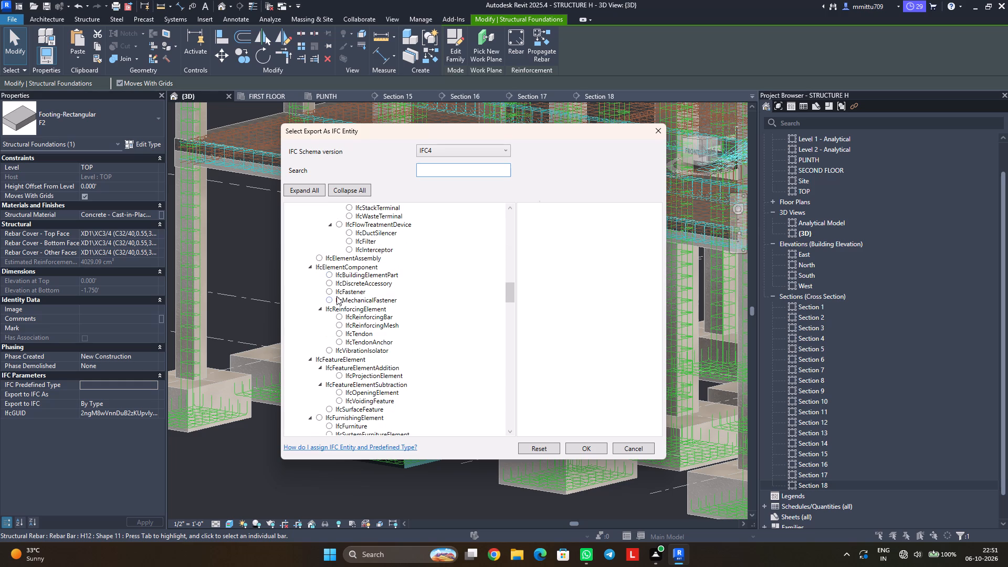
scroll(337, 296, "down", 4)
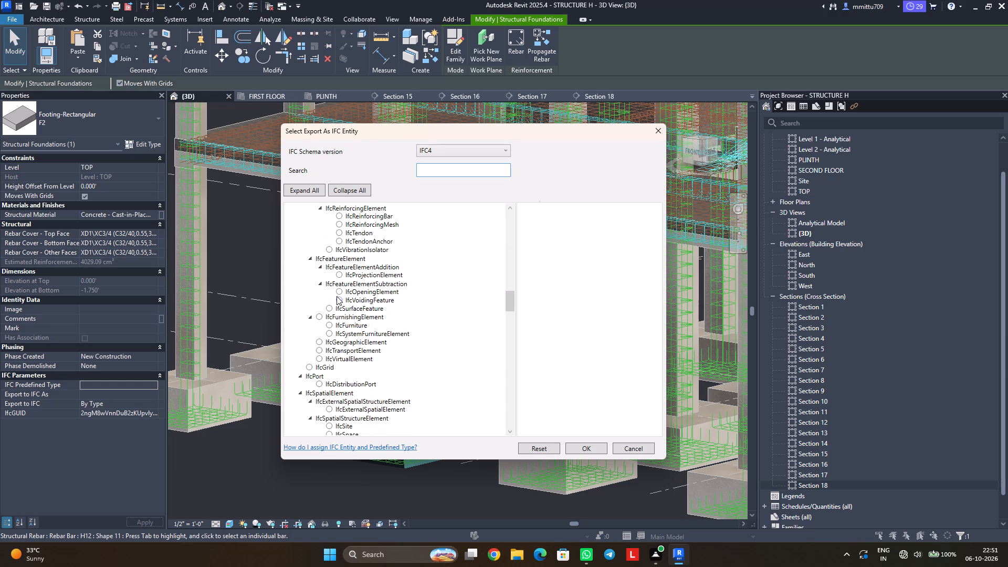
scroll(337, 296, "down", 3)
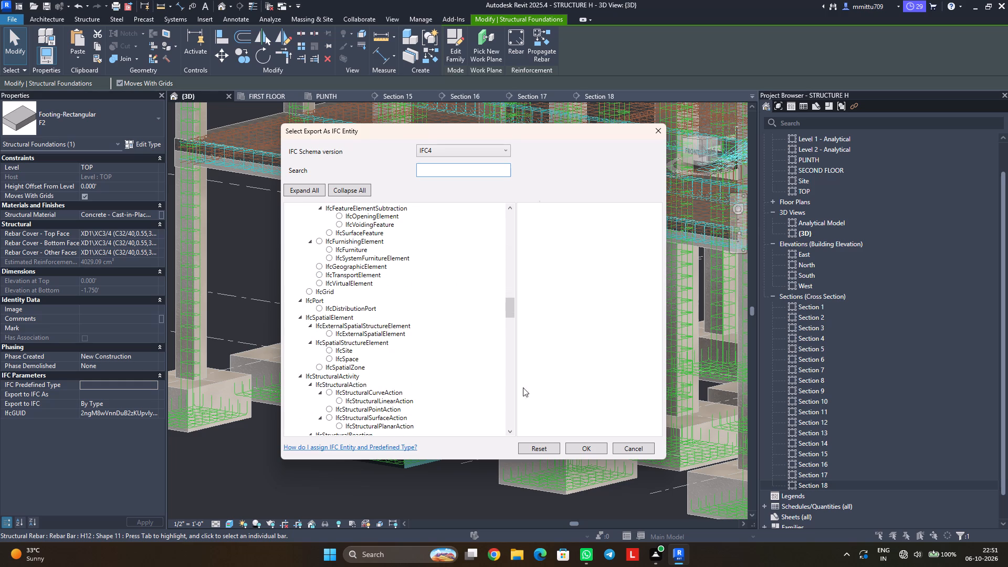
left_click(624, 448)
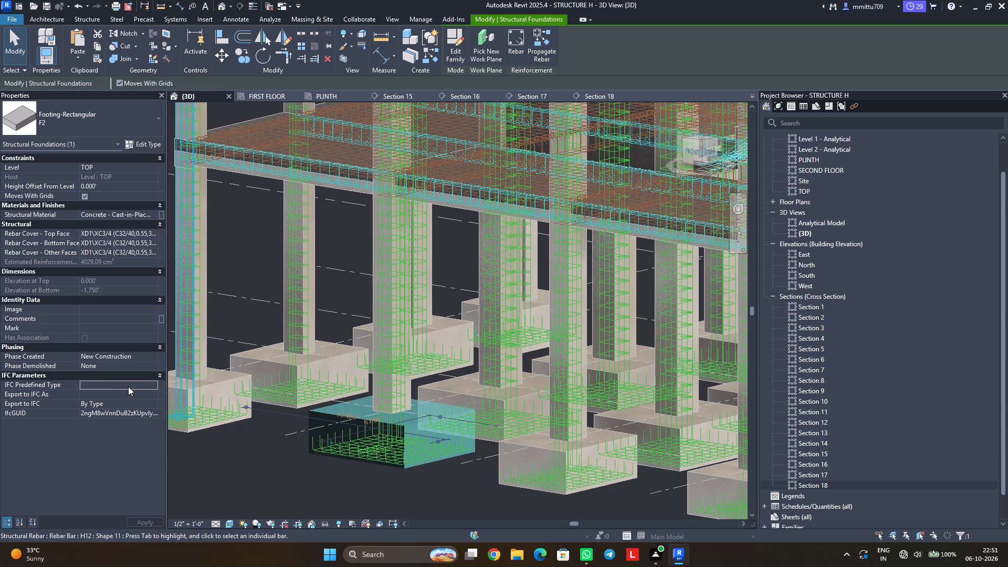
Inspect the F2 footing's Export to IFC As entity list and its Export to IFC and IfcGUID parameters, making no changes.
left_click(152, 394)
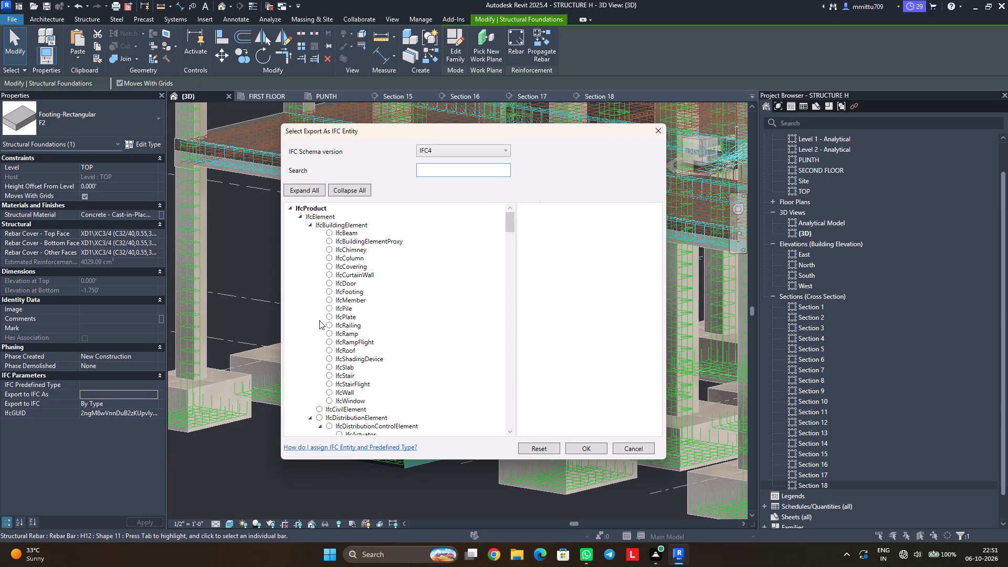
left_click(622, 453)
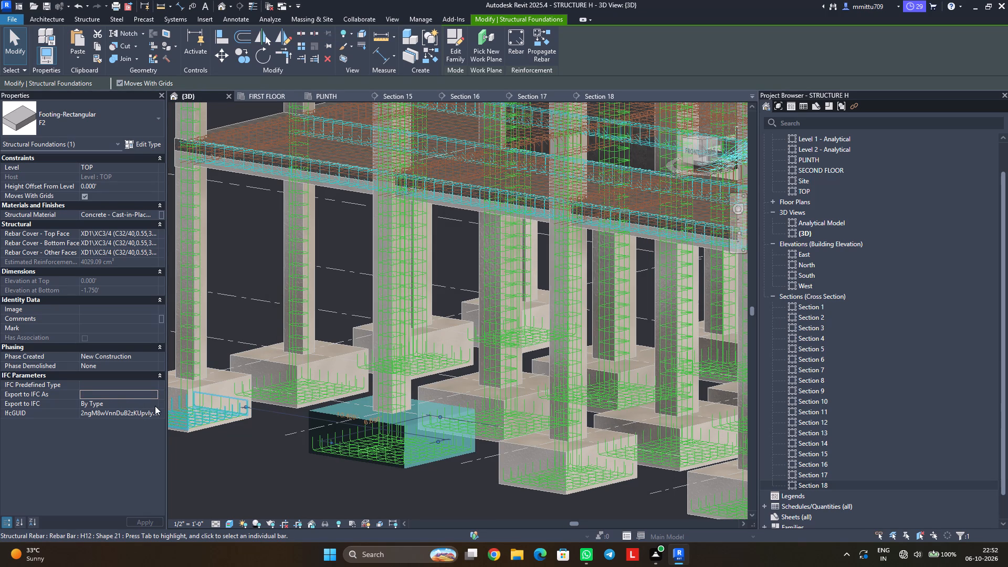
left_click(155, 404)
left_click(154, 404)
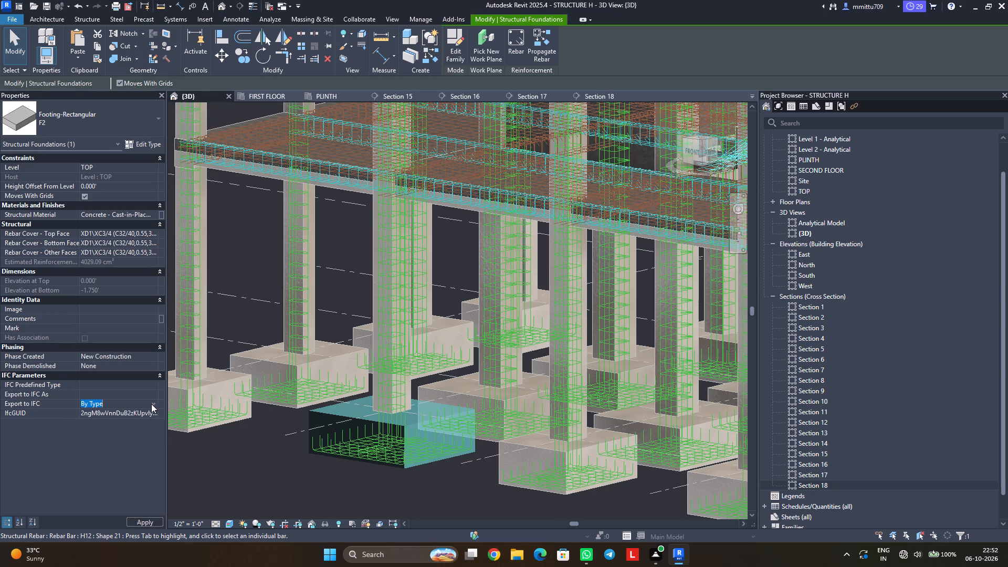
left_click(153, 414)
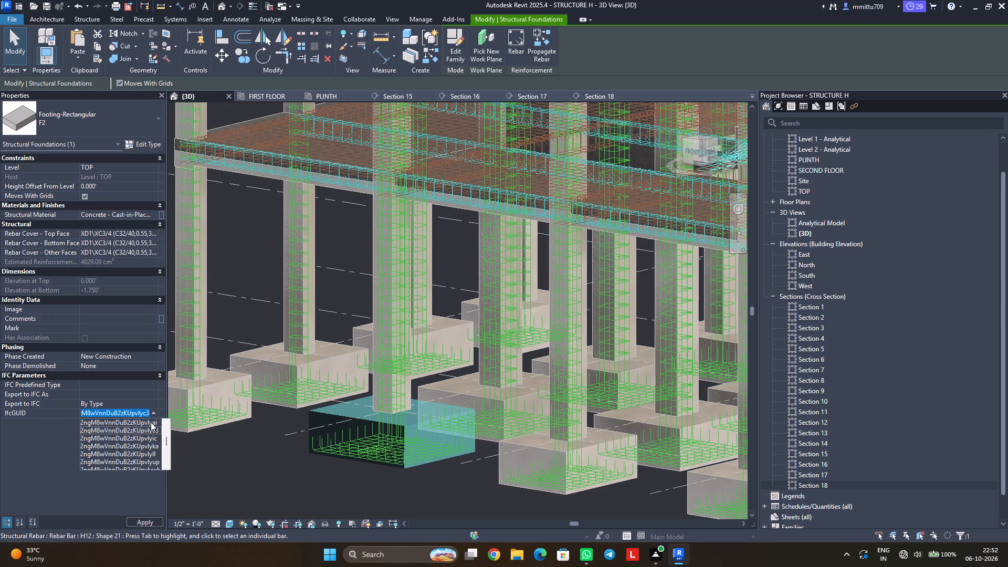
left_click(155, 412)
left_click(193, 448)
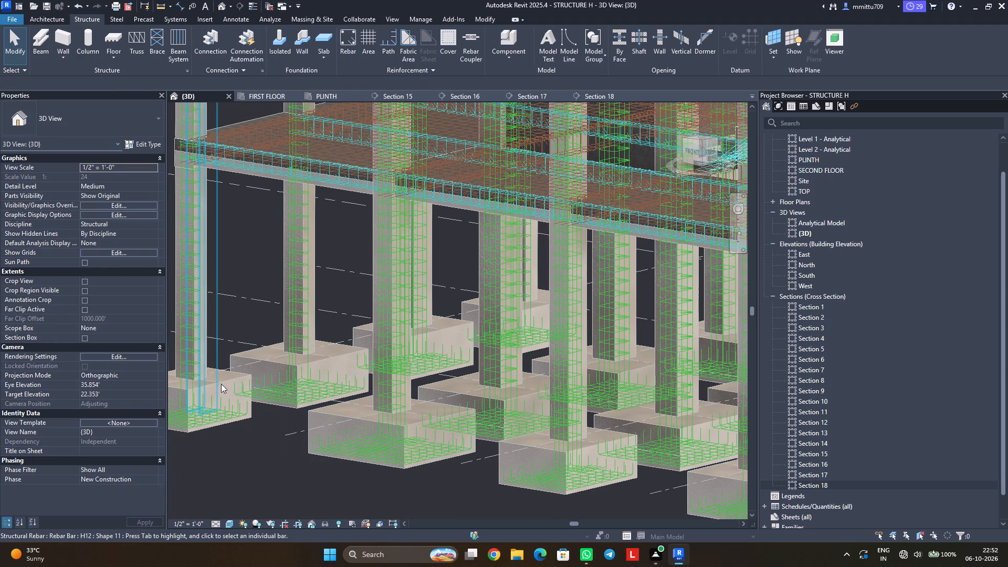
Examine the properties of an H12 bar set in the footing behind the F2 footing, including its image manager and IFC parameters.
left_click(262, 394)
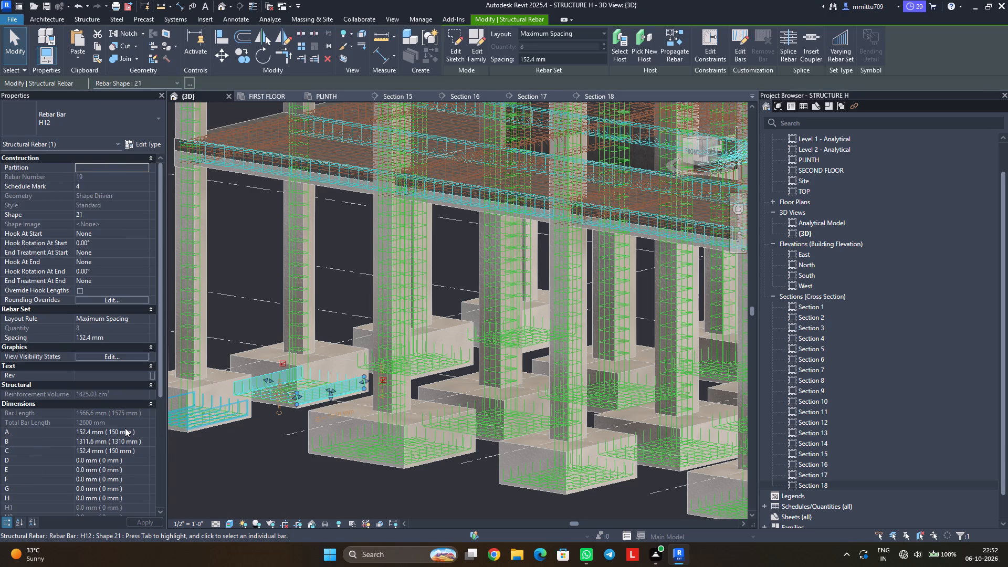
scroll(121, 425, "up", 1)
scroll(121, 425, "down", 2)
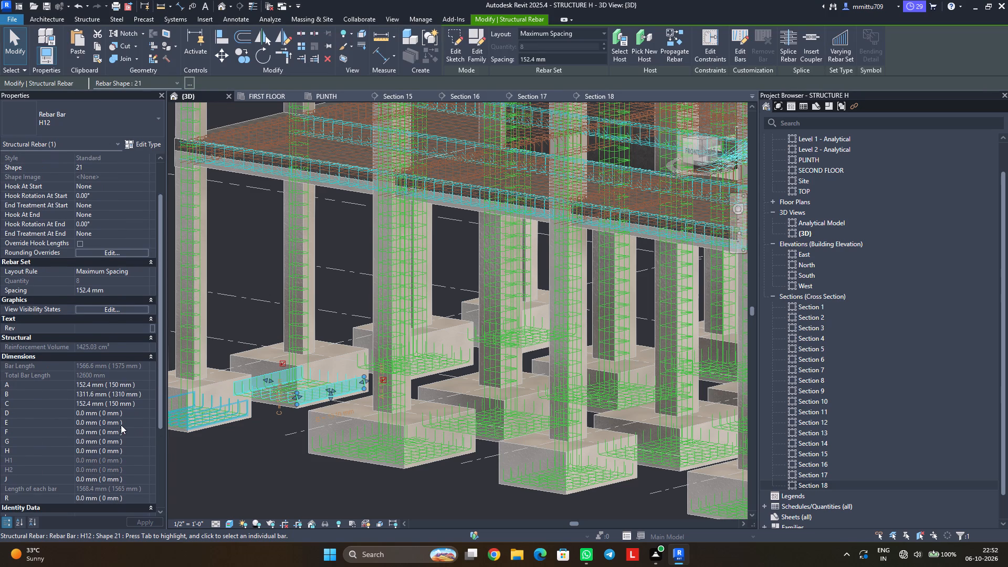
scroll(121, 425, "down", 6)
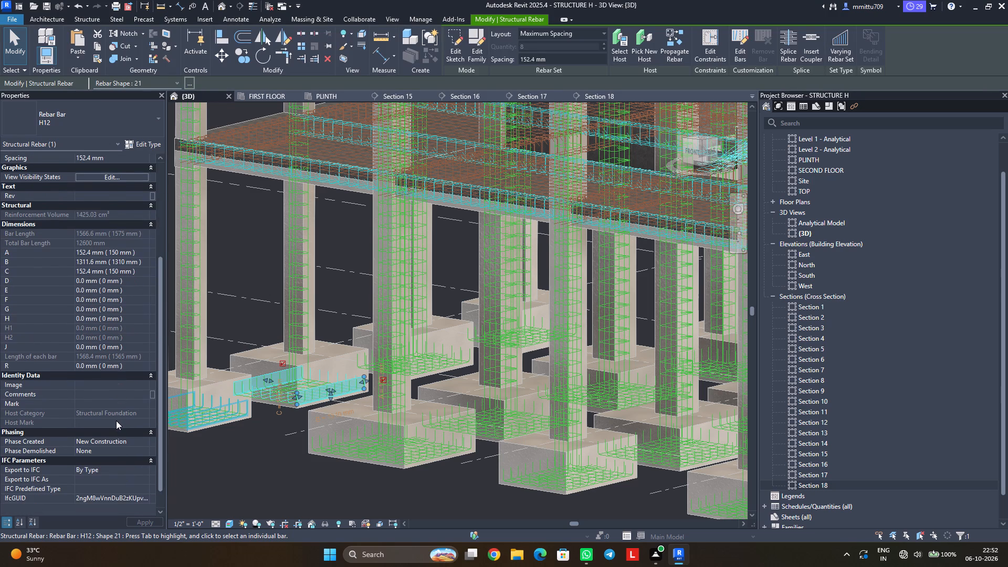
scroll(116, 421, "down", 2)
left_click(149, 382)
left_click(146, 383)
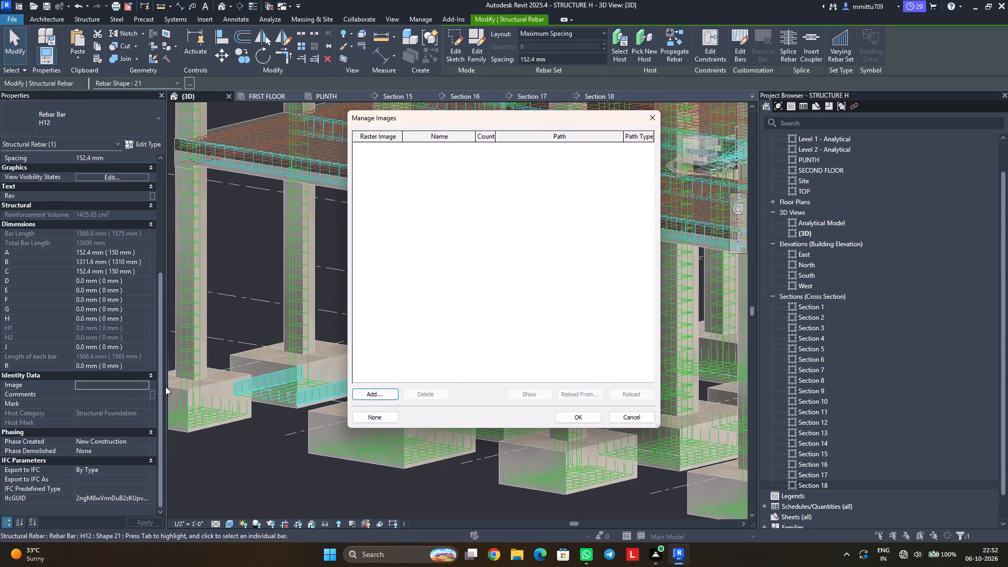
left_click(581, 419)
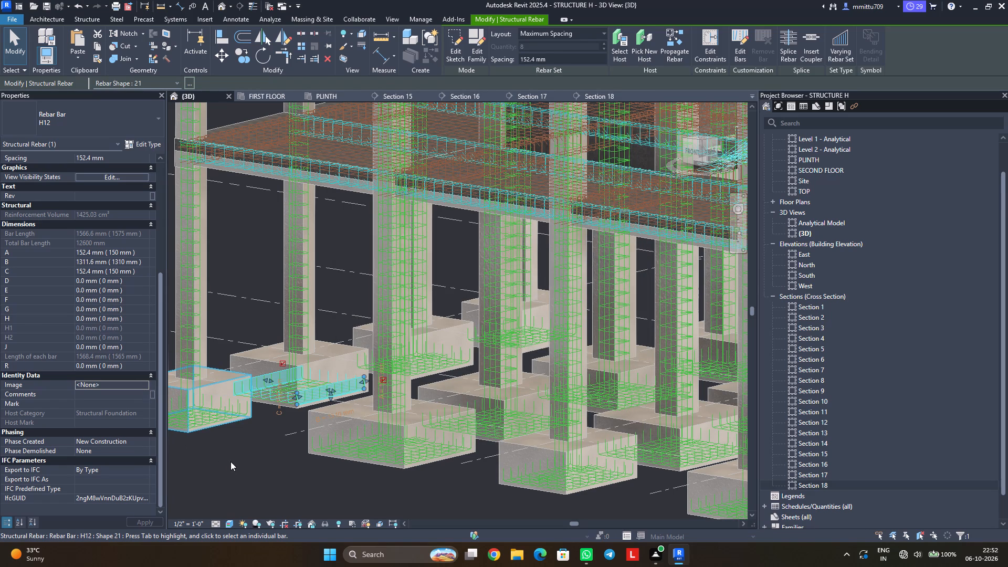
left_click(230, 461)
Examine the dimensions, identity data and IFC parameters of the H12 bar set in the adjacent corner footing.
left_click(204, 422)
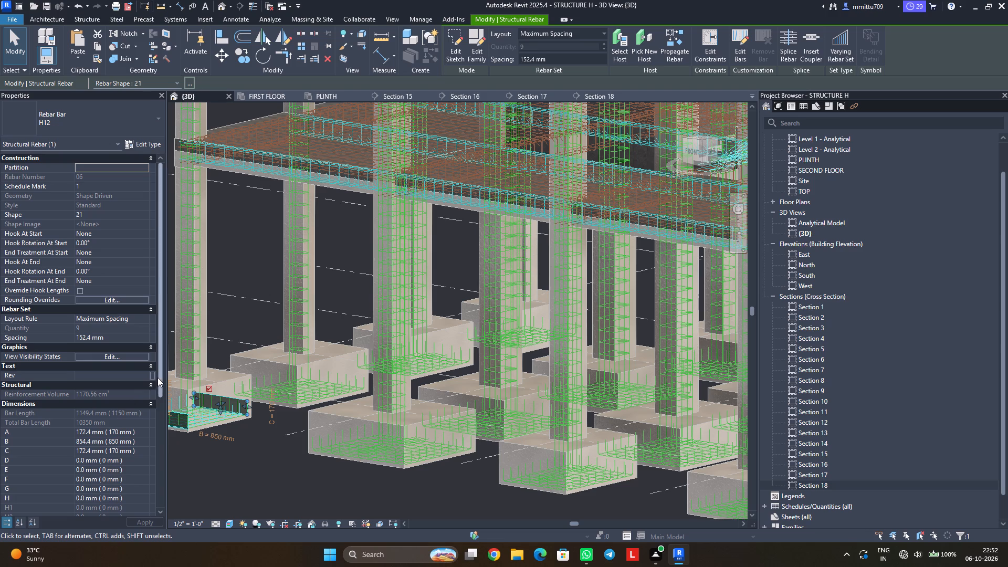
left_click_drag(159, 377, 157, 450)
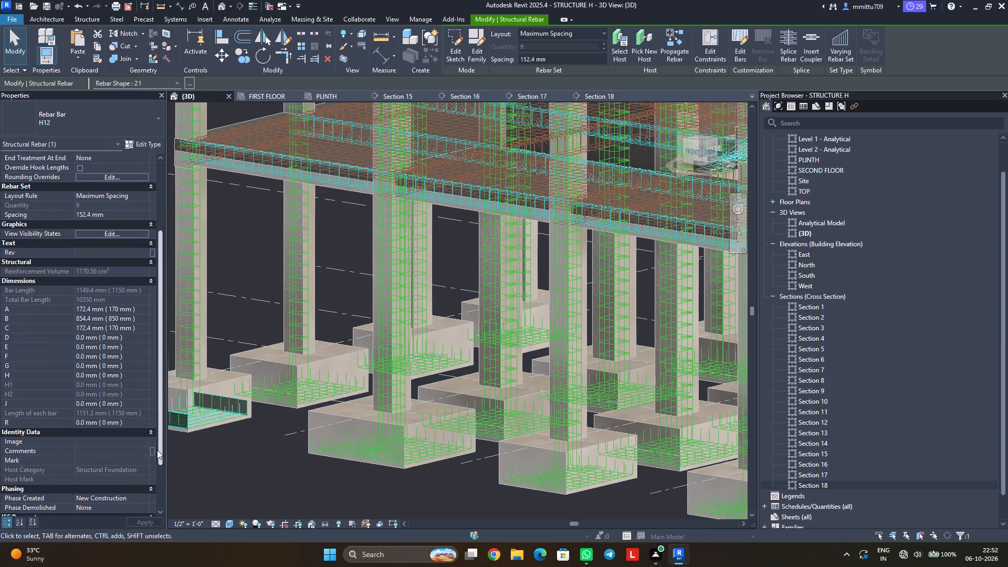
left_click_drag(157, 450, 164, 494)
left_click(189, 474)
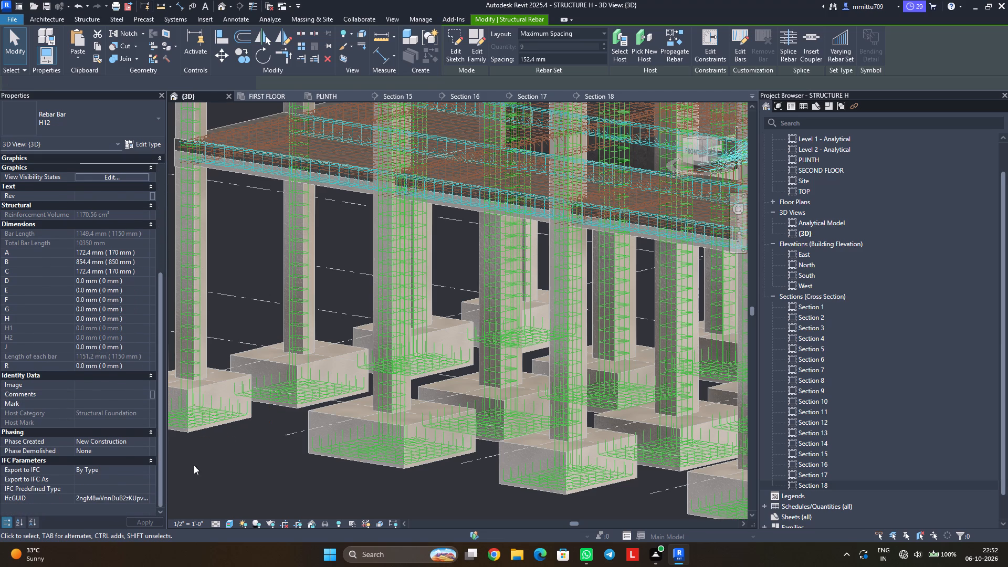
Examine the whole structure in 3D from the front and both ends, including the stair, adjacent walls and frame reinforcement.
scroll(225, 423, "down", 2)
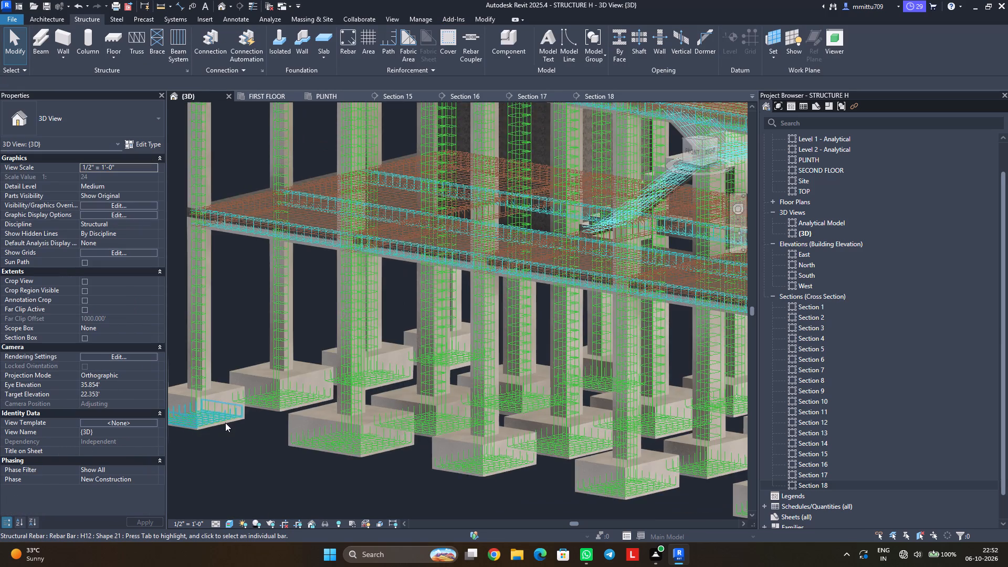
scroll(225, 423, "down", 6)
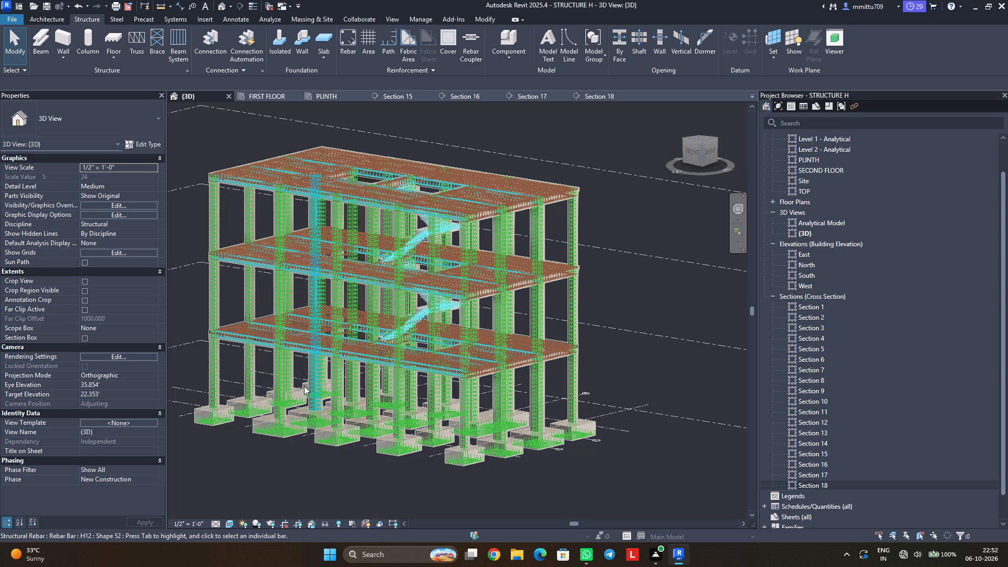
middle_click_drag(302, 385, 323, 382)
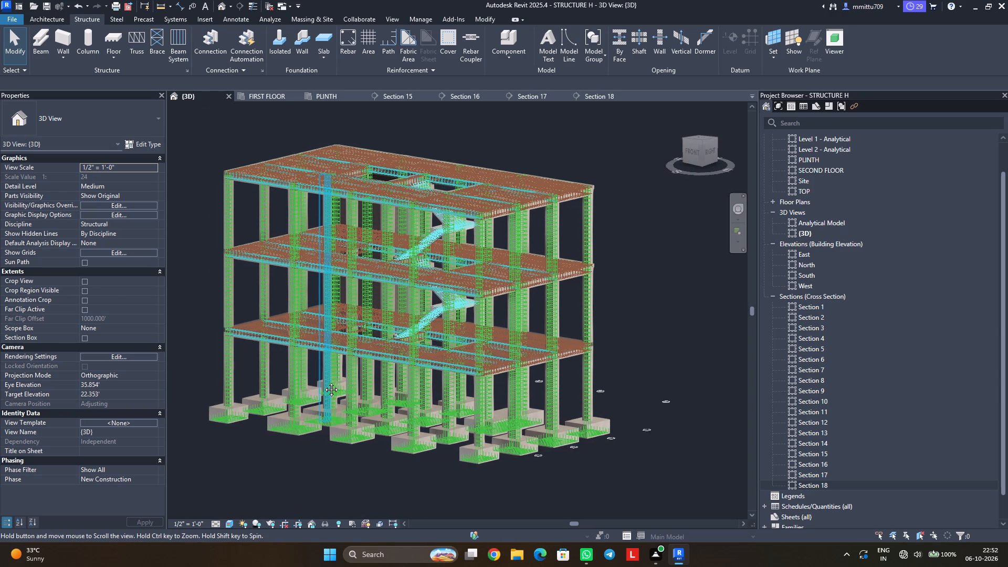
middle_click_drag(323, 382, 327, 382)
middle_click_drag(315, 361, 350, 372)
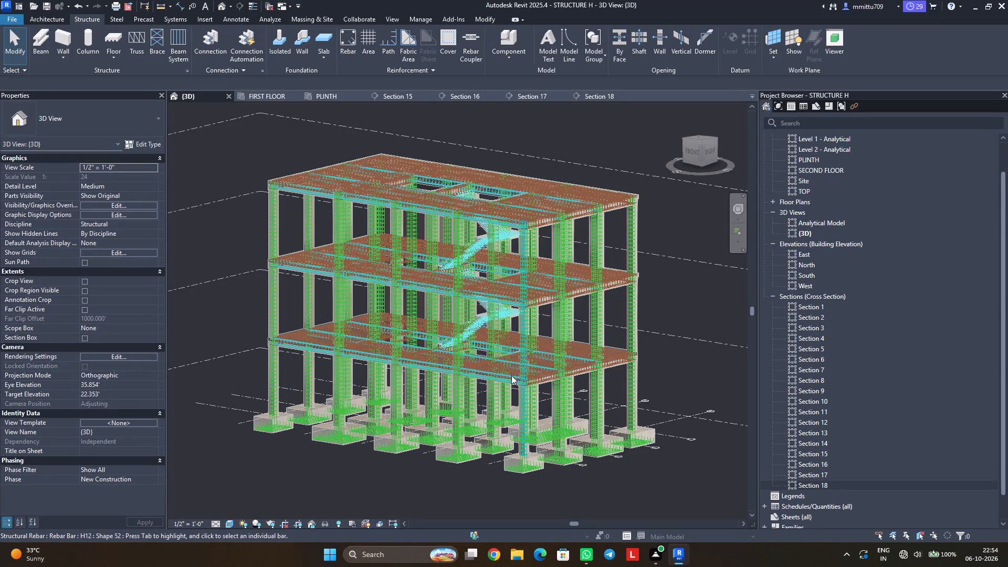
left_click(225, 333)
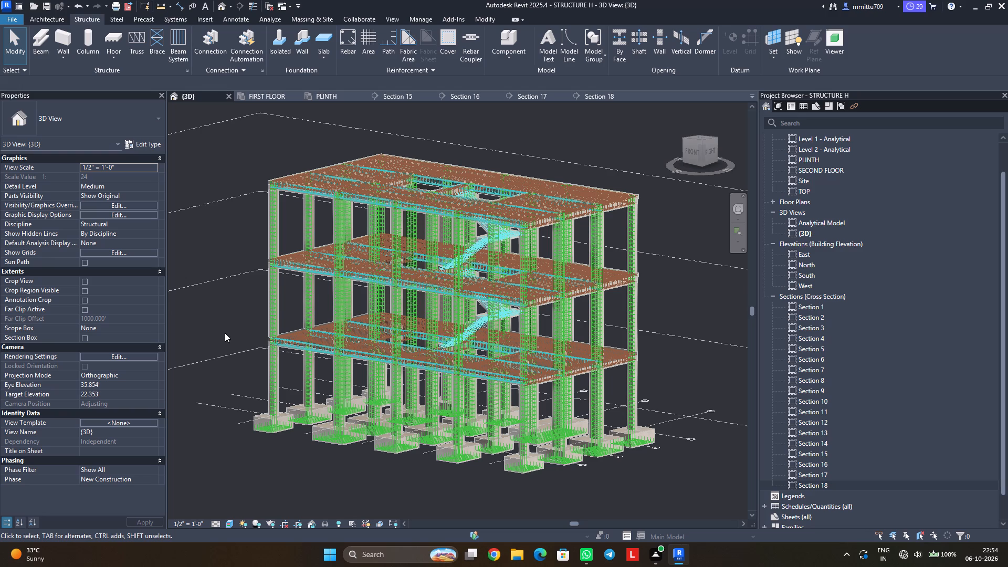
middle_click_drag(294, 345, 335, 348)
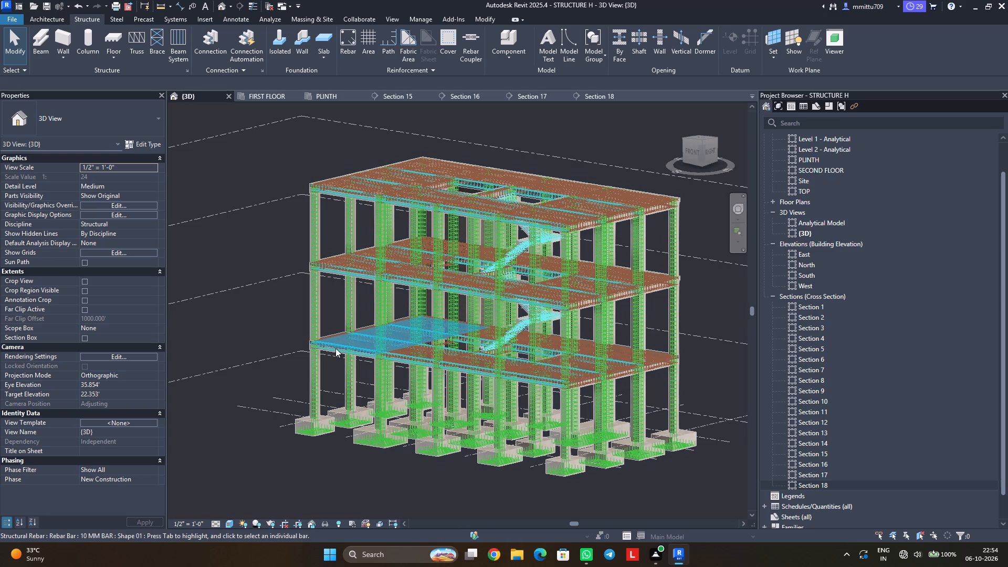
scroll(352, 376, "down", 1)
middle_click_drag(352, 376, 490, 374)
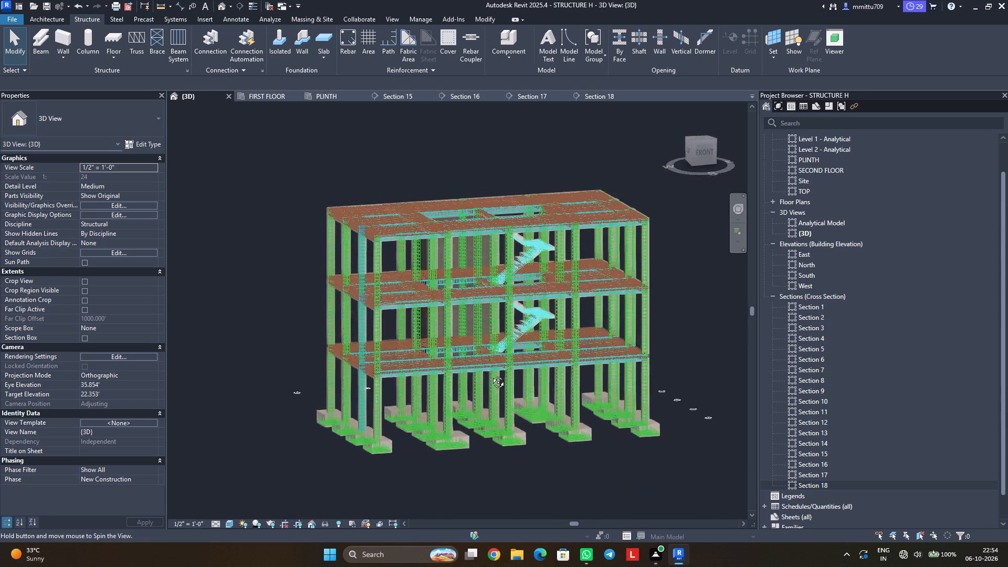
middle_click_drag(490, 374, 540, 353)
middle_click_drag(533, 343, 521, 309, "shift")
middle_click_drag(524, 296, 528, 285, "shift")
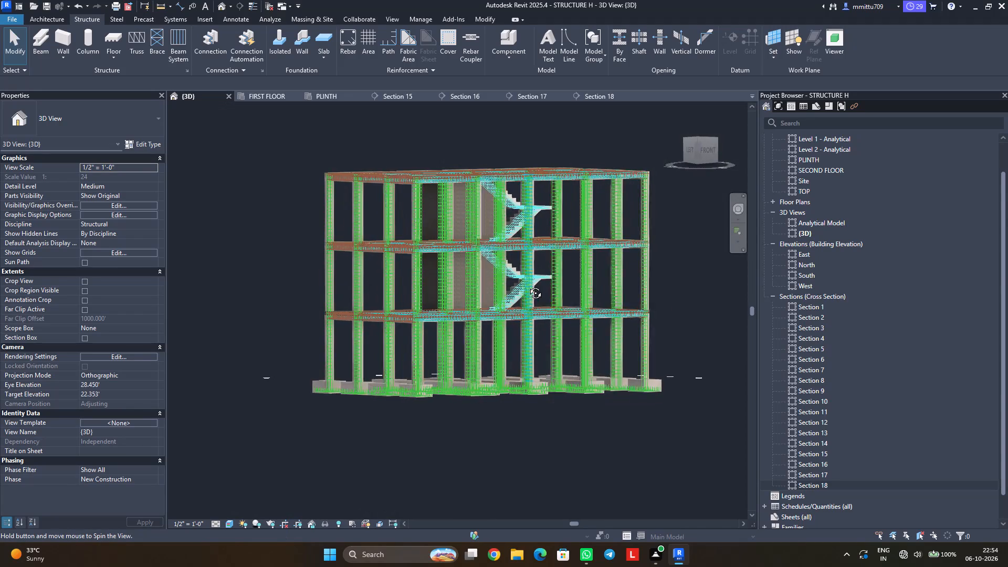
middle_click_drag(528, 285, 649, 282, "shift")
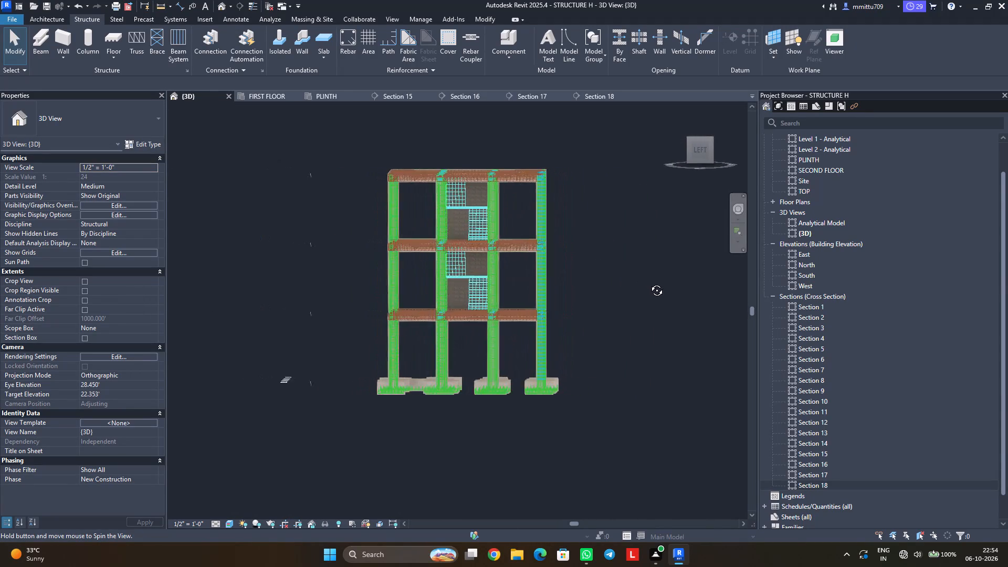
middle_click_drag(649, 282, 657, 286, "shift")
scroll(482, 304, "up", 7)
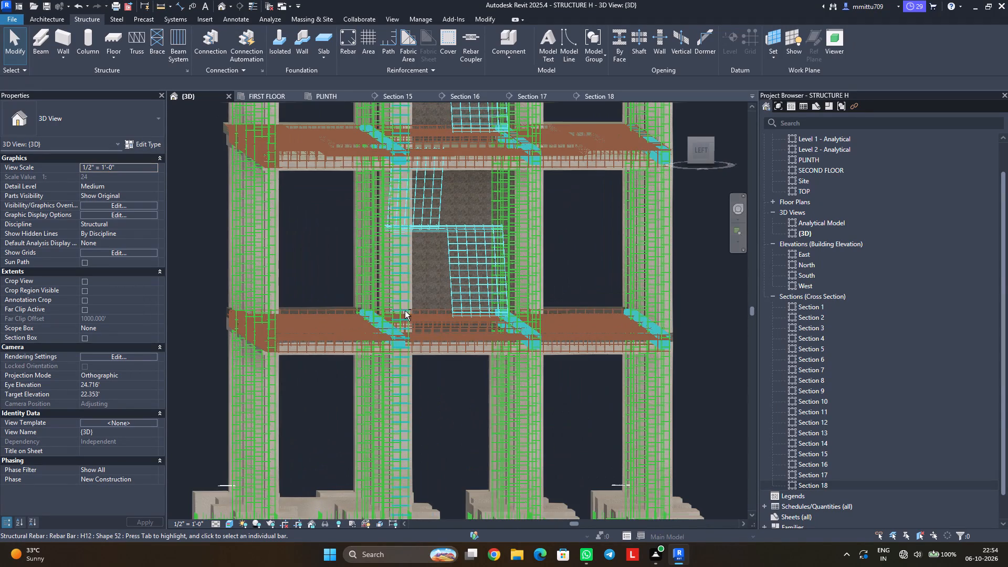
middle_click_drag(348, 320, 538, 321, "shift")
middle_click_drag(243, 280, 469, 291, "shift")
middle_click_drag(273, 285, 323, 263, "shift")
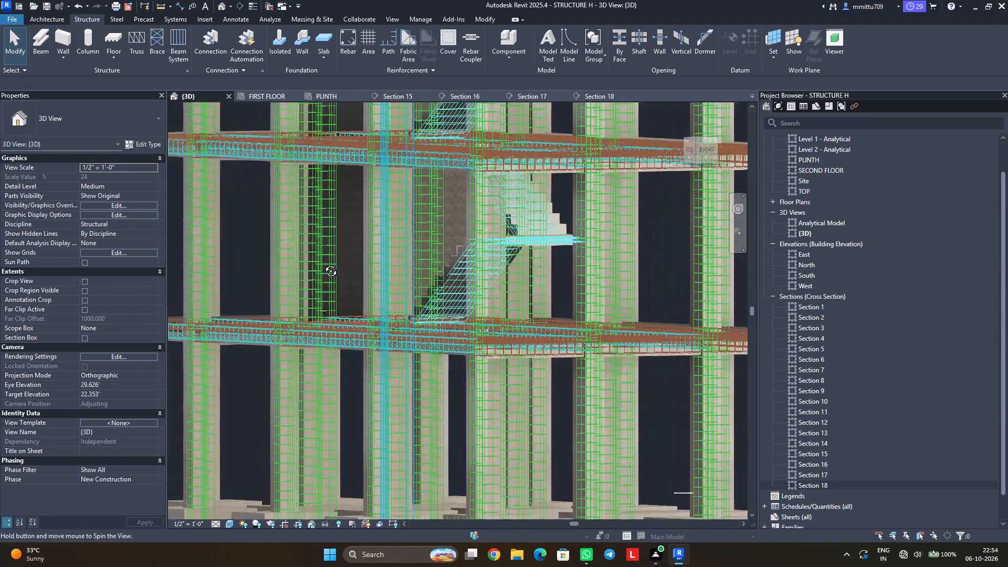
middle_click_drag(323, 263, 268, 268, "shift")
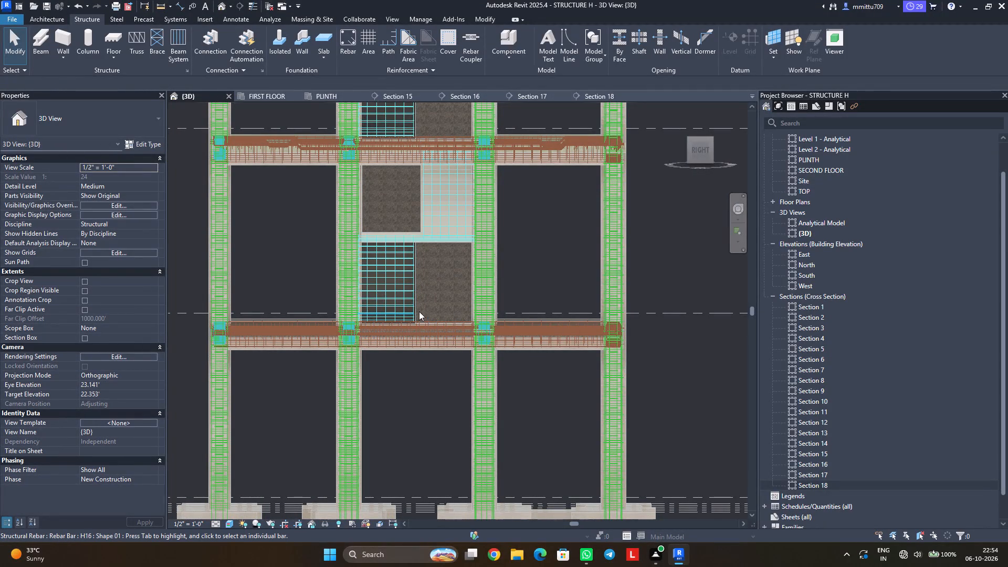
Select the WALL-type basic wall beside the stair in the right-side 3D view, distinguishing it from the overlapping rebar and columns.
key("Tab")
key("Tab")
key("Tab")
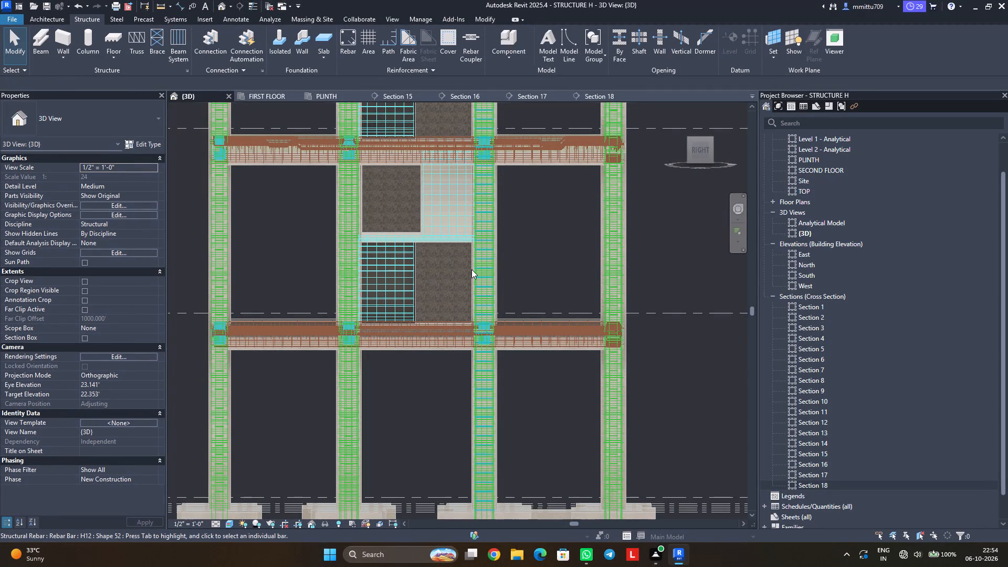
key("Tab")
key("Tab")
key("Tab")
key("Tab")
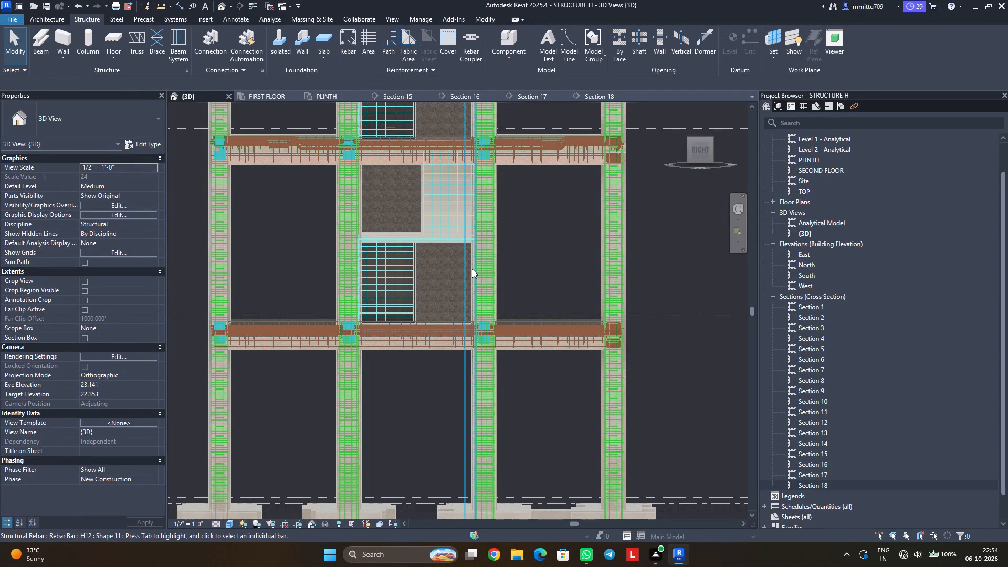
key("Tab")
key("Tab")
key("Tab")
scroll(459, 325, "up", 3)
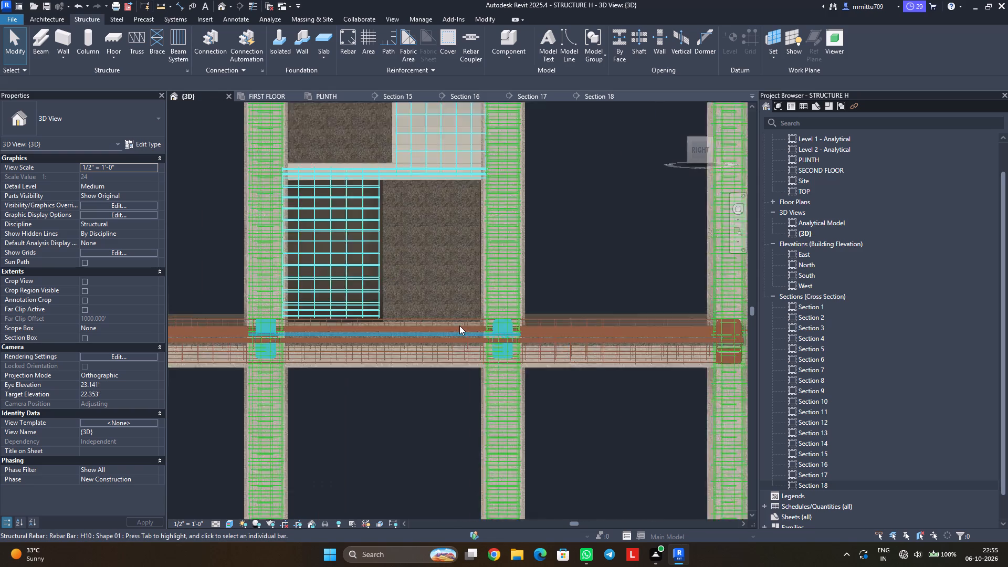
scroll(459, 325, "up", 6)
key("Tab")
key("Tab")
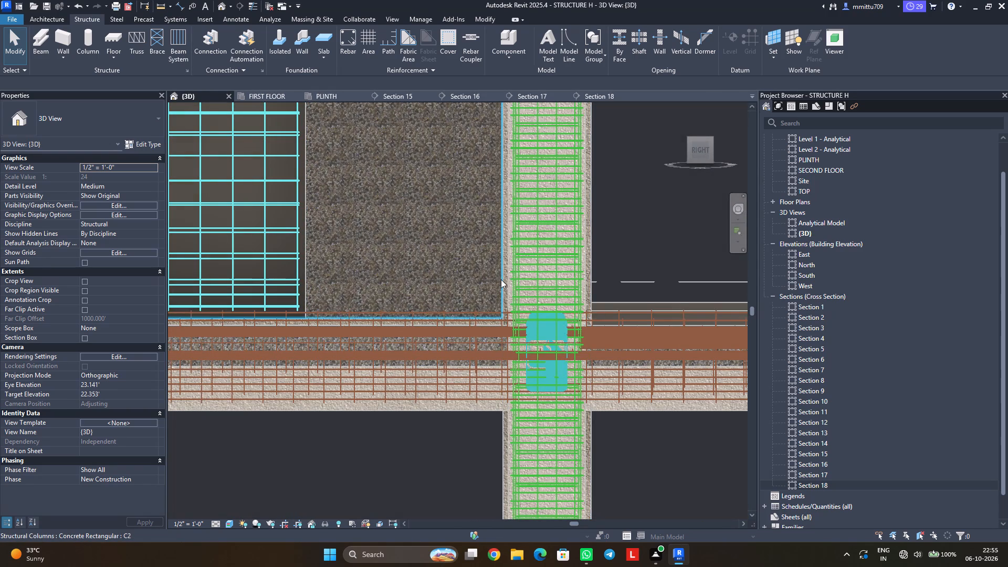
key("Tab")
key("Tab")
key("Tab")
key("Tab")
key("Tab")
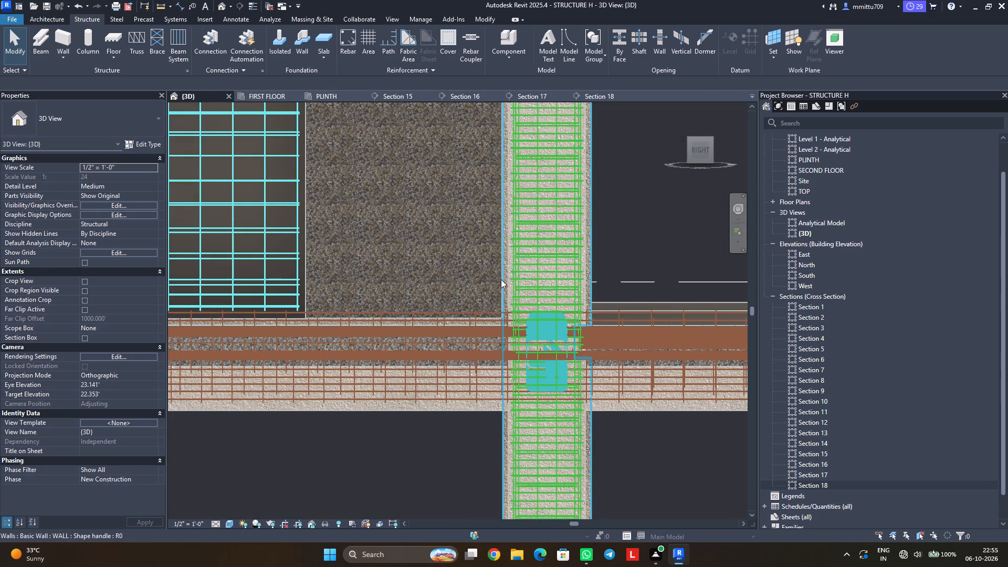
key("Tab")
key("Tab")
left_click(501, 279)
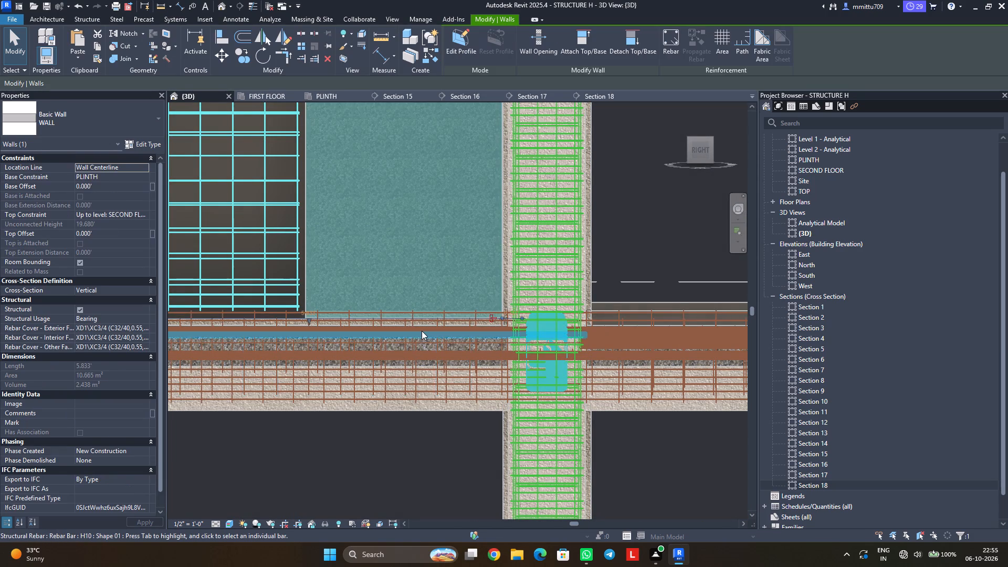
Extend the selection to all instances of the WALL type and show them in the FIRST FLOOR structural plan.
scroll(422, 331, "down", 1)
scroll(422, 331, "up", 1)
scroll(422, 331, "down", 2)
scroll(422, 331, "up", 2)
scroll(422, 331, "down", 6)
scroll(422, 331, "up", 1)
scroll(422, 331, "down", 4)
middle_click_drag(409, 324, 419, 372)
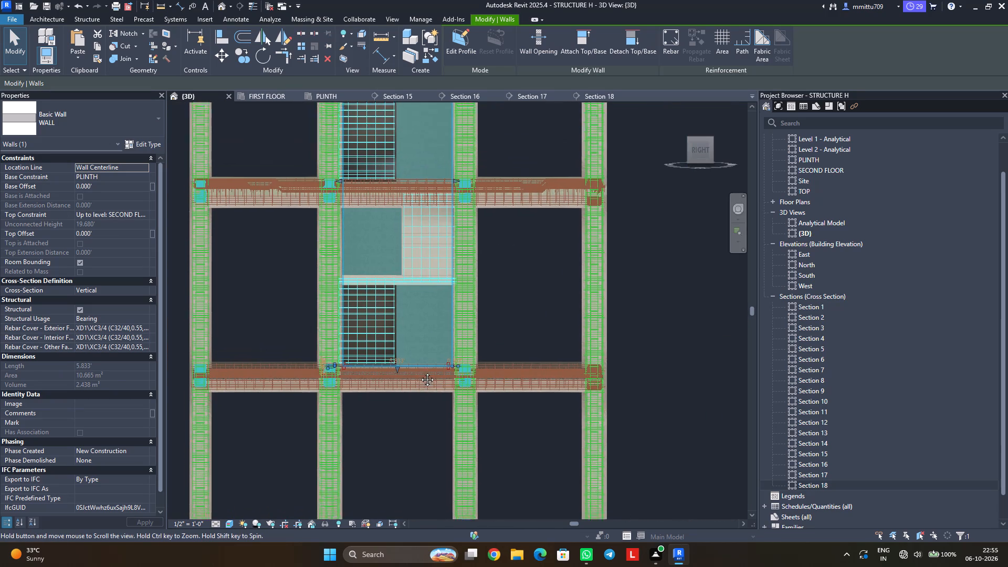
middle_click_drag(419, 372, 420, 375)
scroll(421, 391, "up", 1)
scroll(421, 391, "down", 1)
type("SA")
scroll(421, 391, "down", 3)
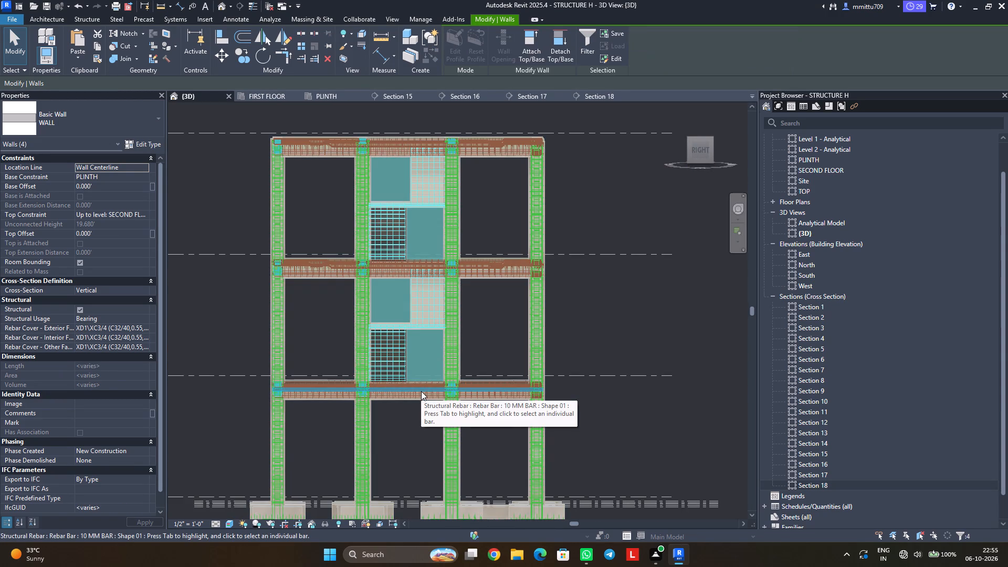
left_click(266, 98)
scroll(264, 226, "down", 1)
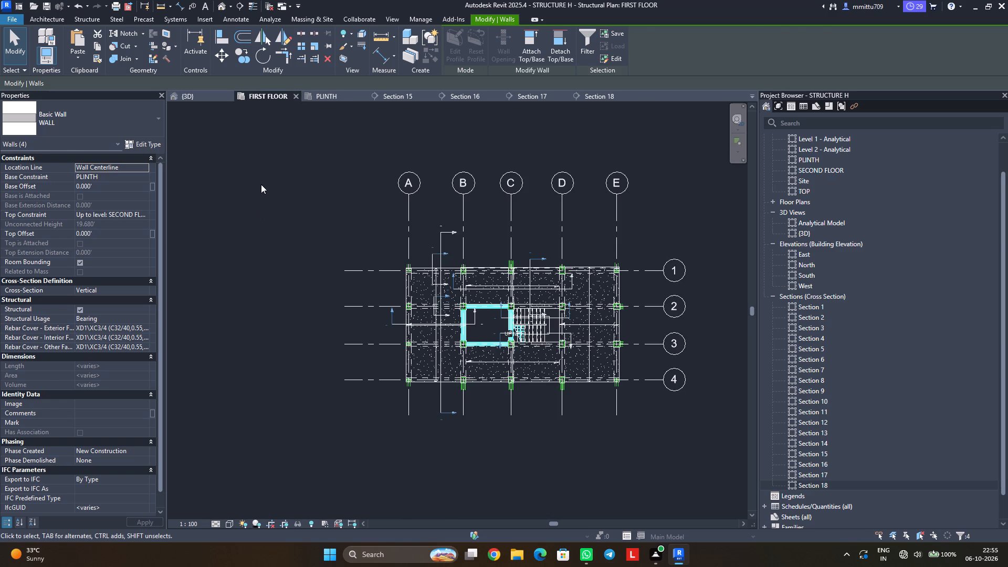
Clear the wall selection and examine the slab and beam reinforcement across all floors in Sections 15 to 18.
left_click(264, 179)
left_click(415, 96)
scroll(334, 283, "down", 3)
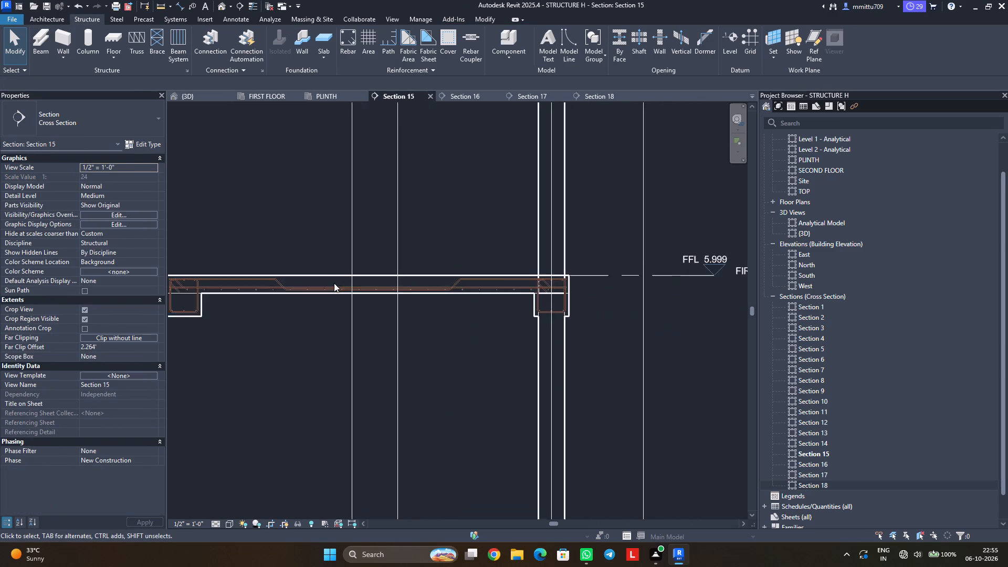
scroll(334, 283, "down", 5)
scroll(299, 311, "down", 1)
middle_click_drag(299, 311, 318, 319)
scroll(310, 337, "down", 3)
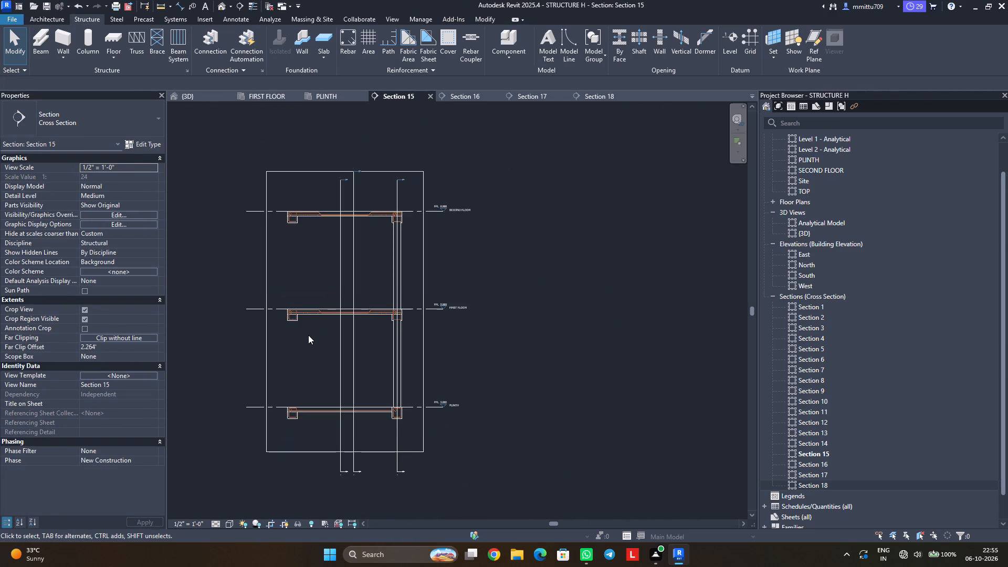
middle_click_drag(302, 322, 325, 331)
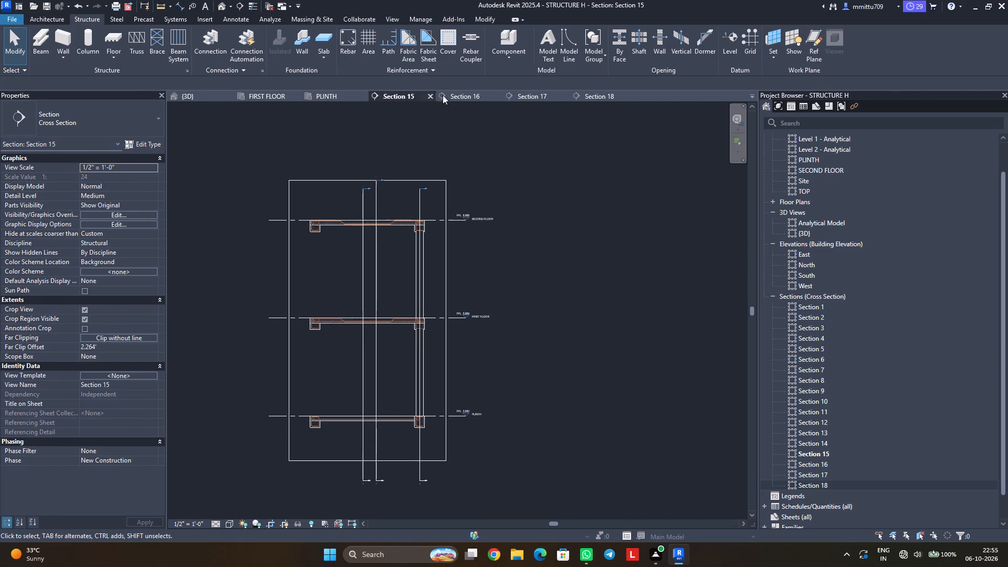
left_click(450, 90)
left_click(460, 97)
scroll(424, 273, "up", 1)
scroll(424, 273, "down", 3)
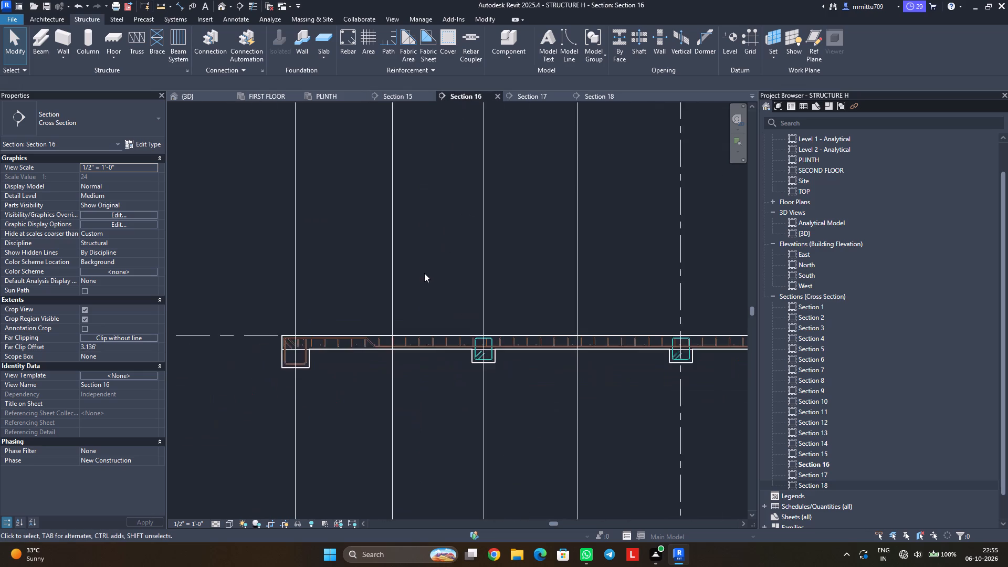
scroll(424, 273, "down", 2)
scroll(424, 273, "up", 1)
scroll(424, 273, "down", 7)
middle_click_drag(424, 271, 415, 285)
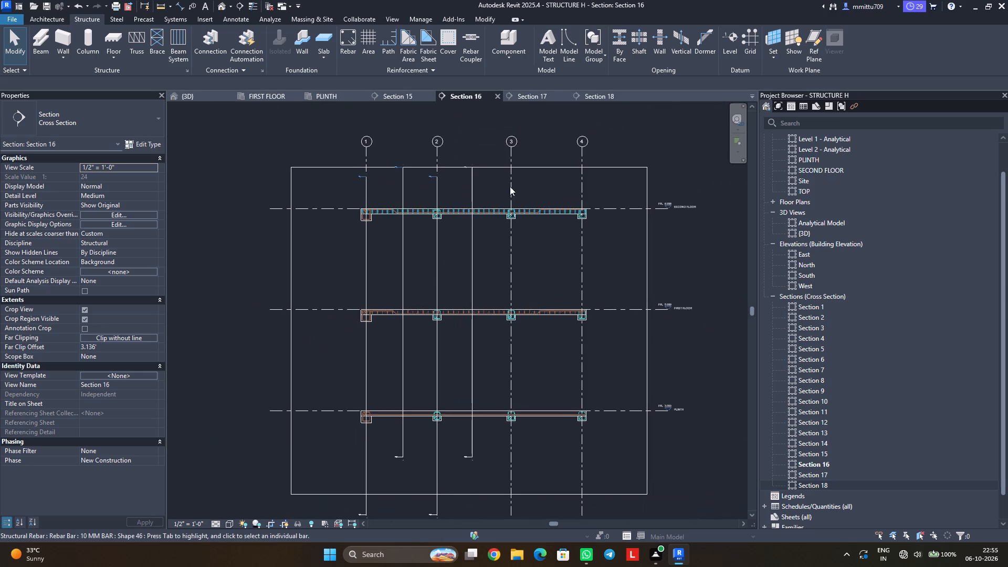
left_click(530, 94)
scroll(481, 270, "down", 4)
scroll(480, 270, "up", 1)
scroll(479, 270, "down", 5)
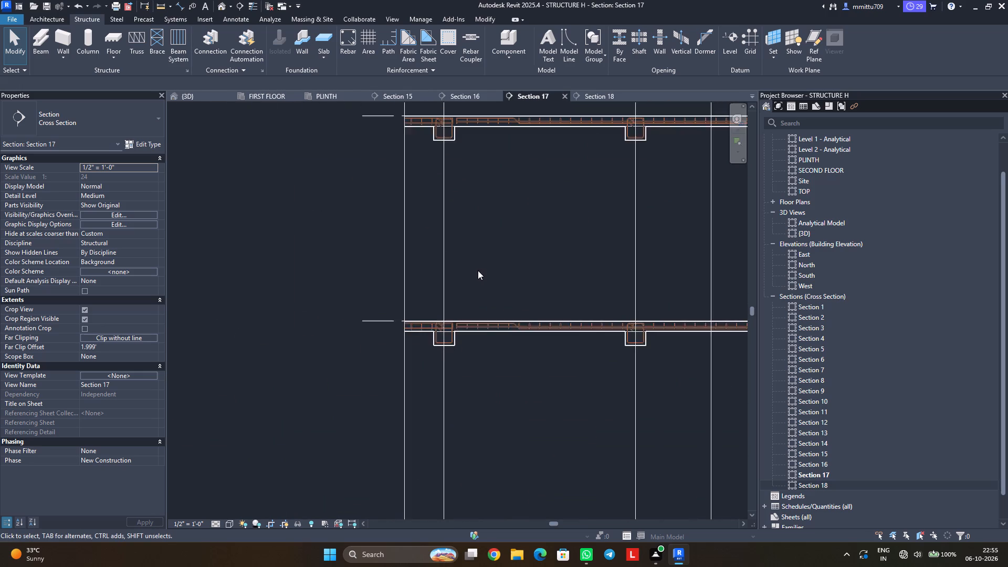
scroll(478, 270, "down", 1)
scroll(478, 270, "up", 1)
scroll(478, 270, "down", 1)
scroll(478, 270, "up", 1)
scroll(478, 270, "down", 2)
middle_click_drag(482, 268, 400, 287)
left_click(617, 95)
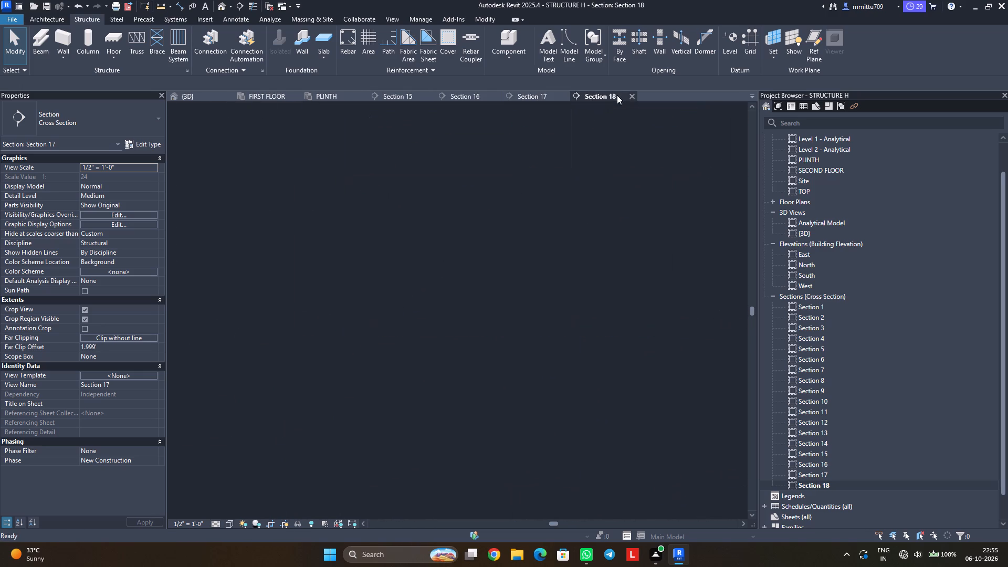
left_click(398, 95)
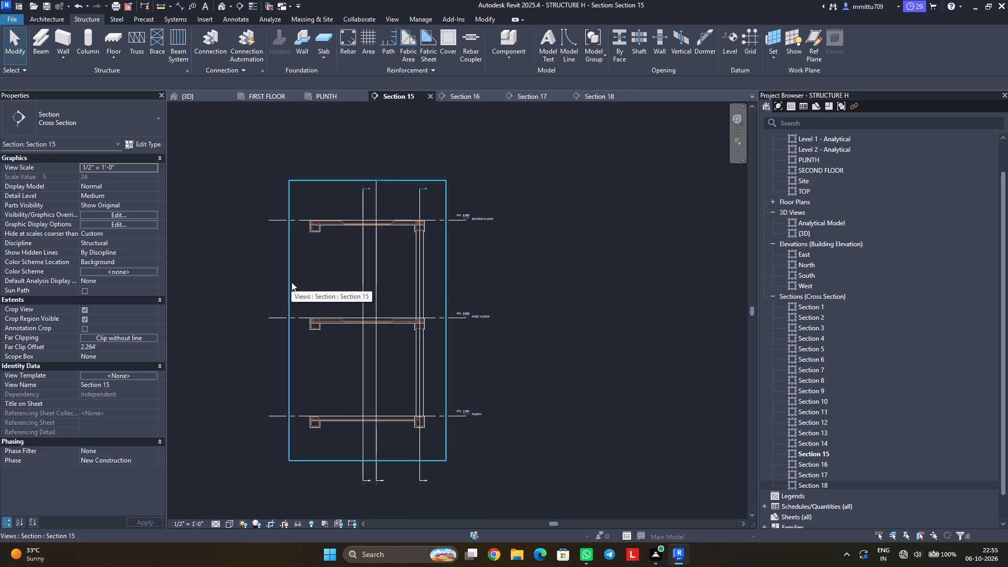
In the PLINTH plan, cut a section across the grid B wall between grids 2 and 3, facing grid 2, with a far clip of about 2.86'.
left_click(270, 94)
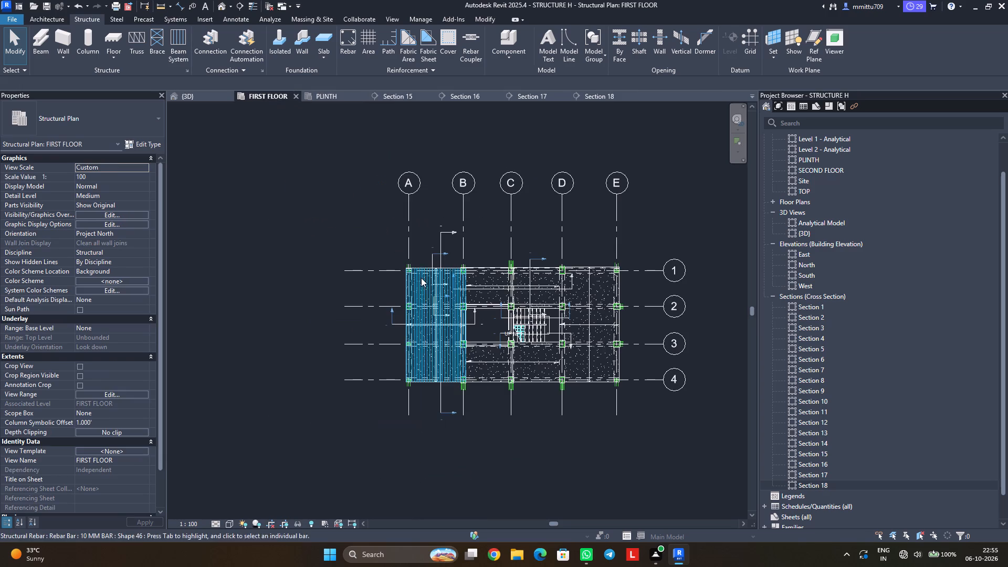
left_click(348, 98)
scroll(405, 350, "down", 4)
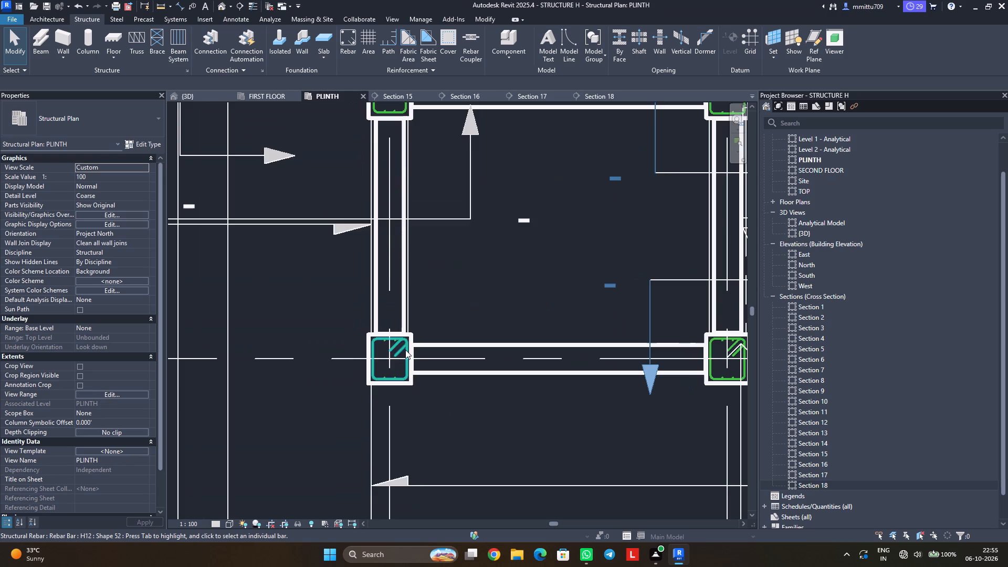
scroll(405, 350, "down", 6)
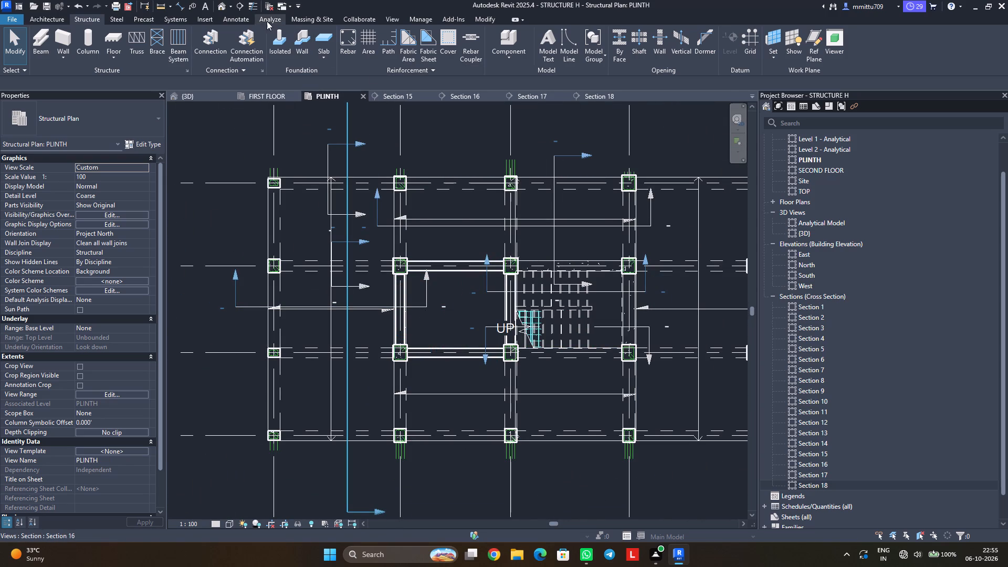
left_click(243, 8)
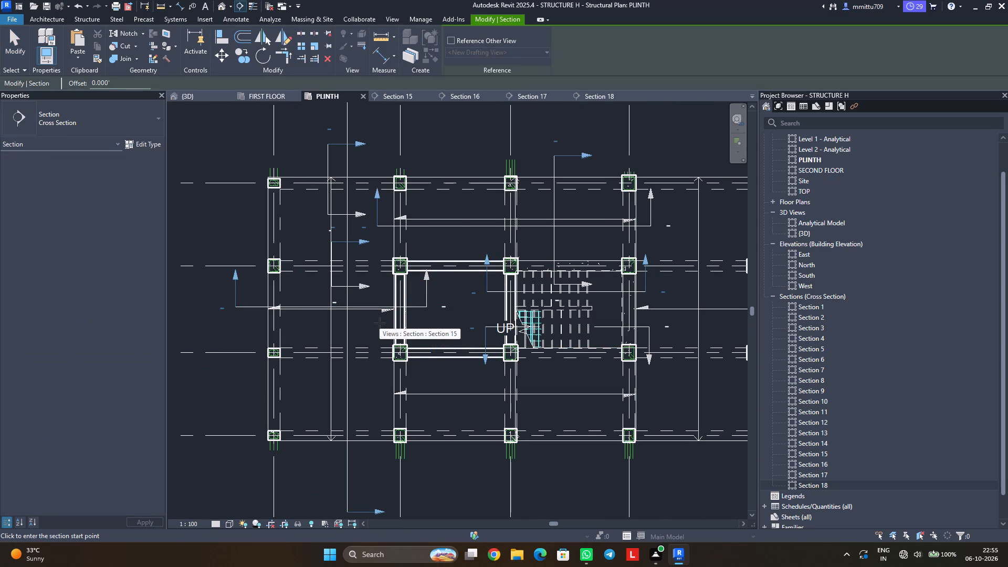
left_click(381, 320)
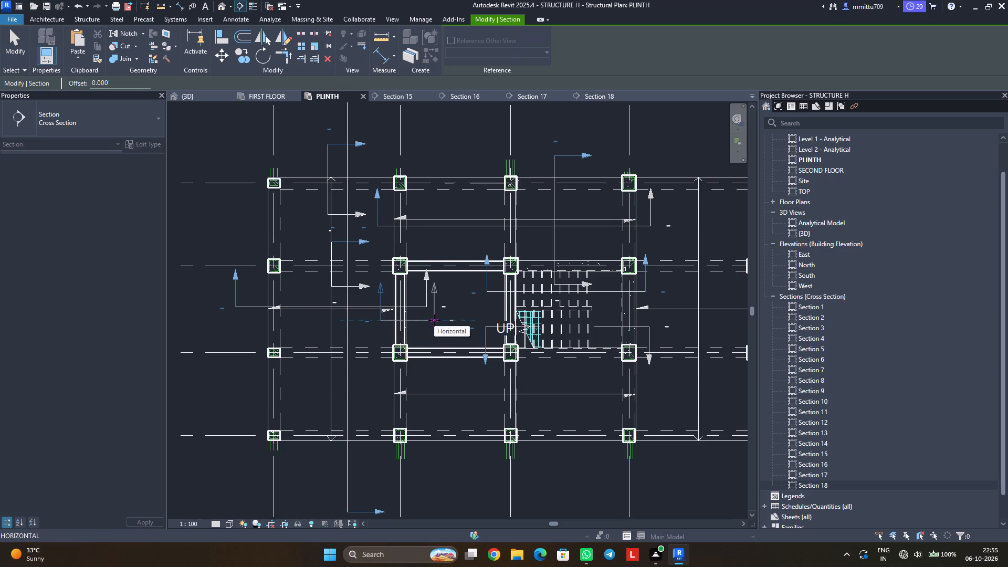
left_click(434, 320)
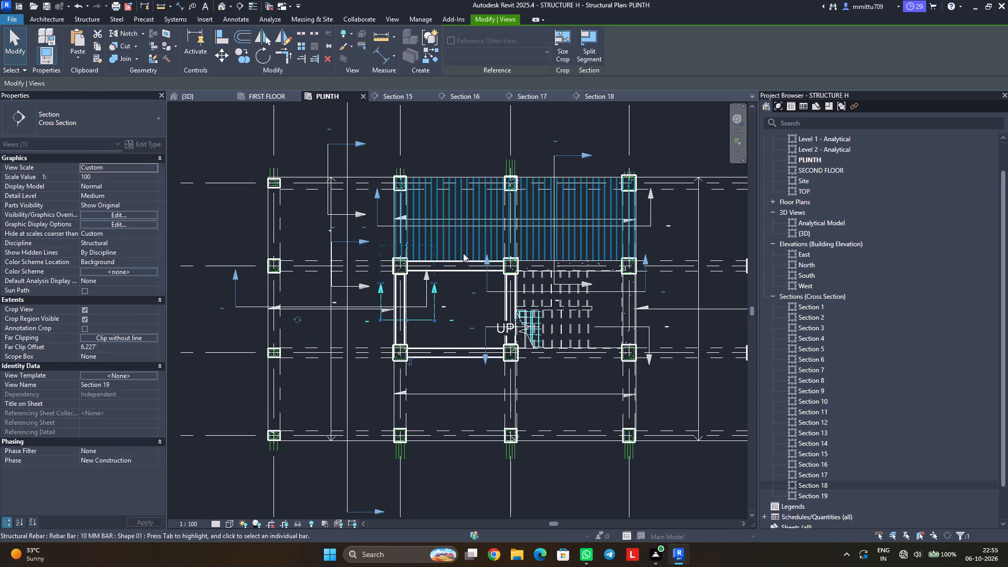
key("Escape")
key("Escape")
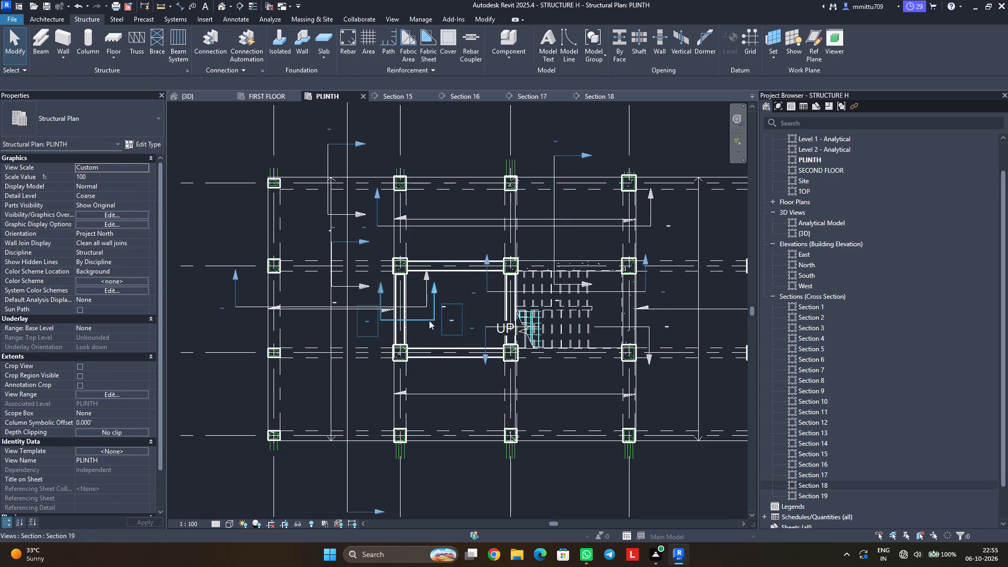
left_click(429, 320)
left_click_drag(406, 243, 406, 283)
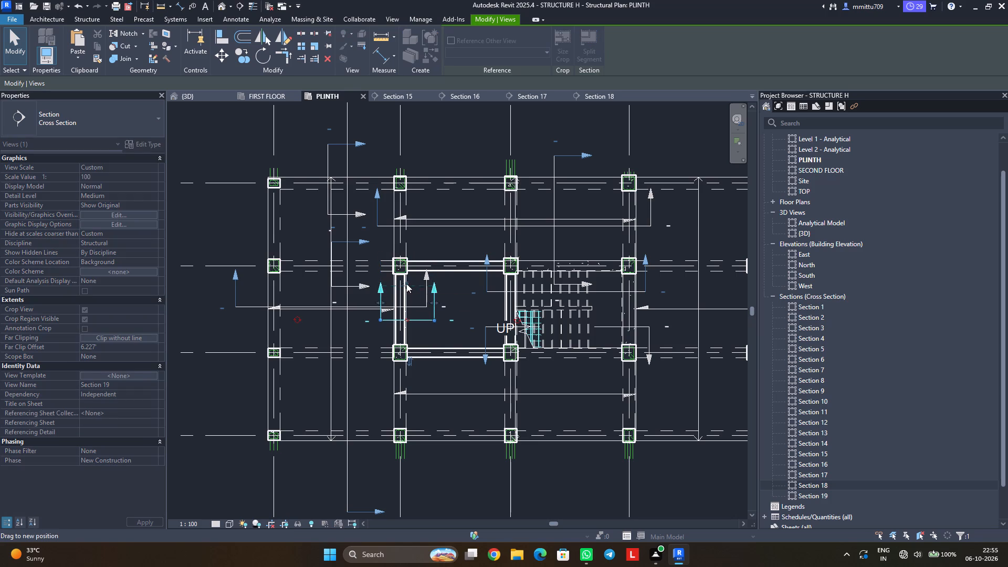
key("Escape")
key("Escape")
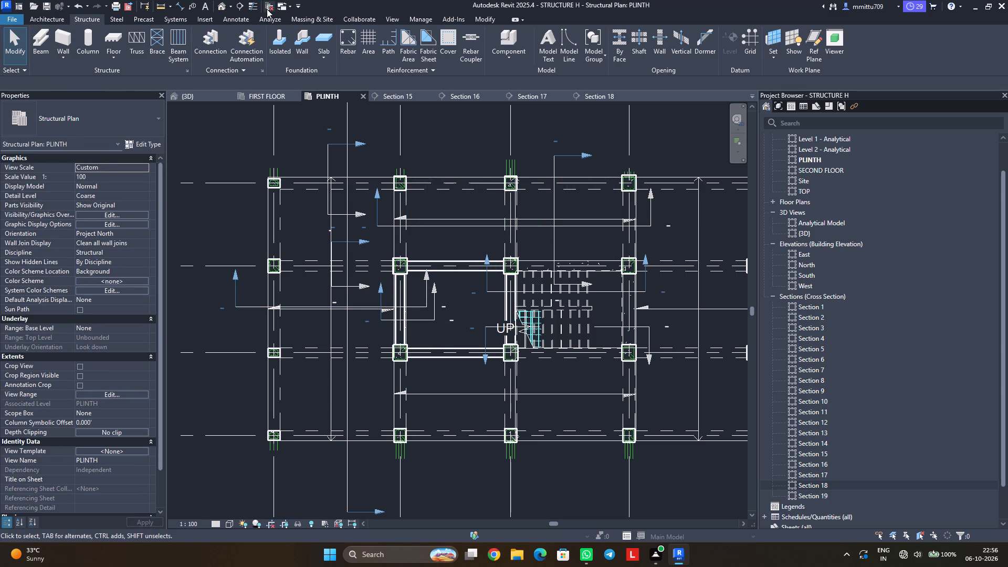
Cut a section across the grid 2 wall between grids B and C, facing grid C, and shorten its view depth to just before grid C.
left_click(240, 5)
left_click(453, 245)
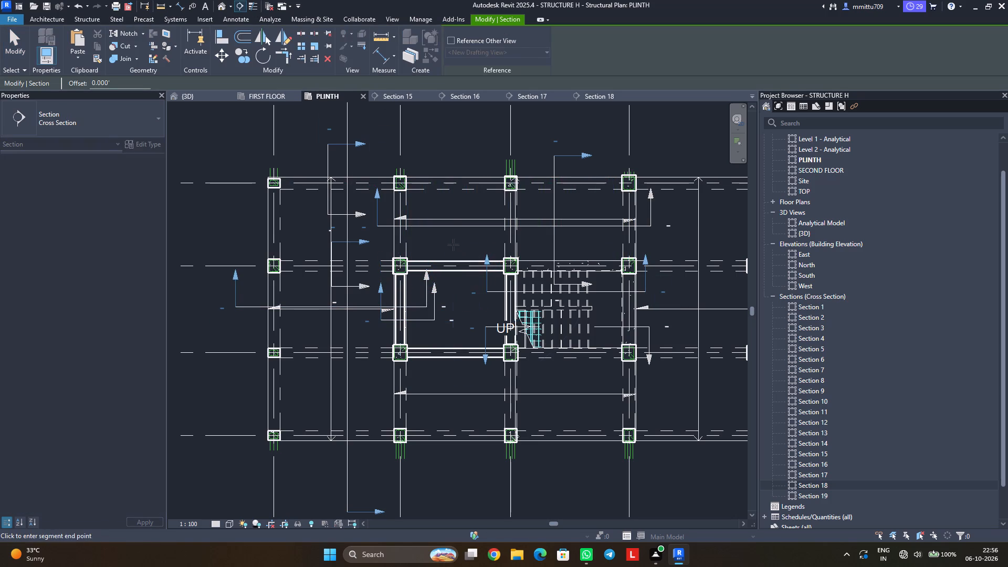
left_click(450, 290)
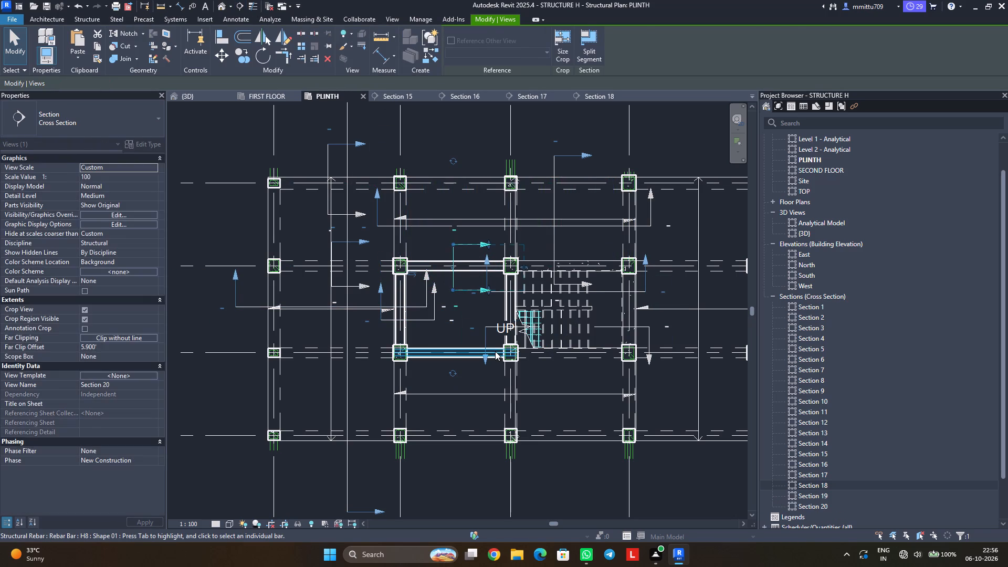
key("Escape")
key("Escape")
left_click(453, 276)
key("Escape")
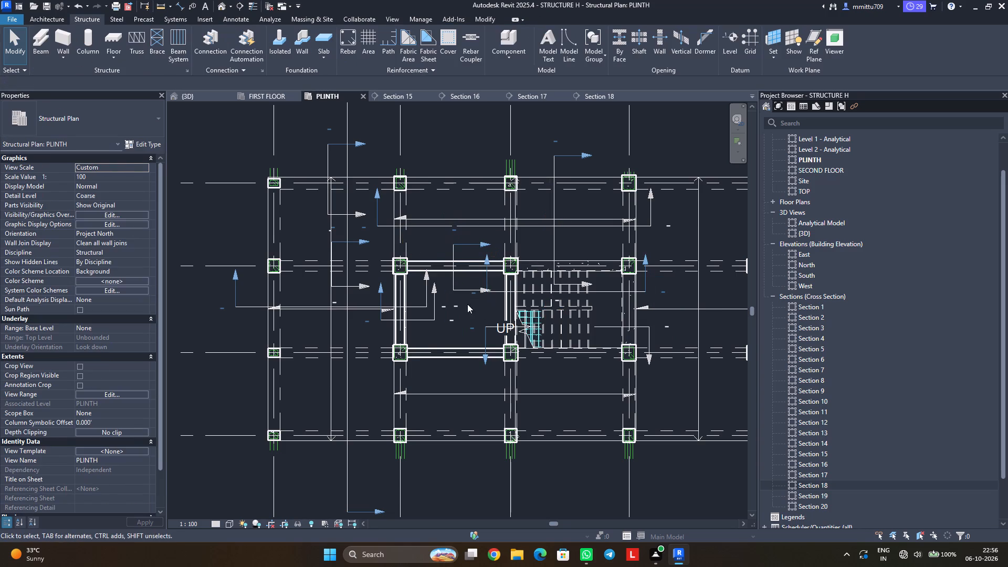
left_click(458, 289)
left_click_drag(526, 267, 515, 266)
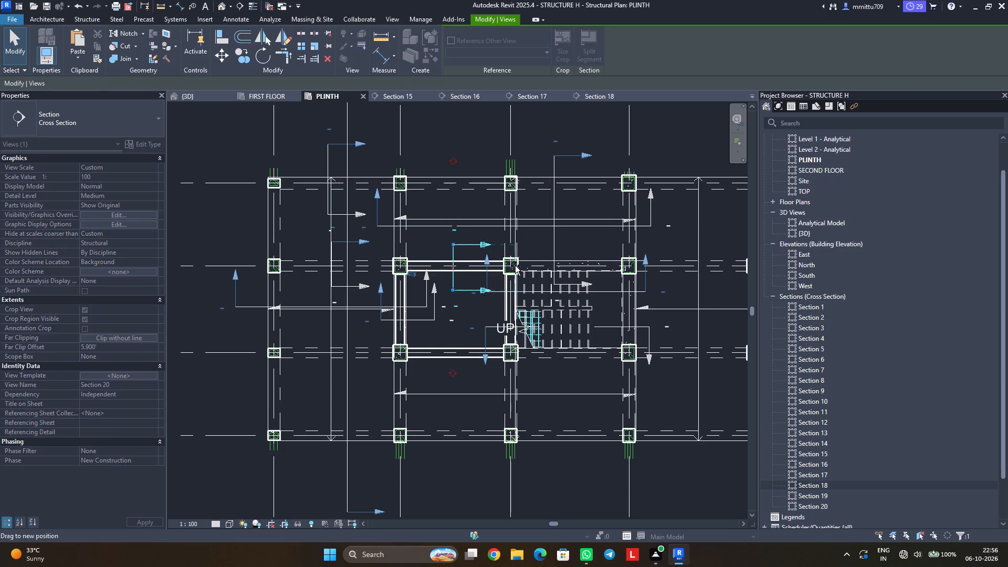
left_click_drag(515, 266, 499, 266)
key("Escape")
key("Escape")
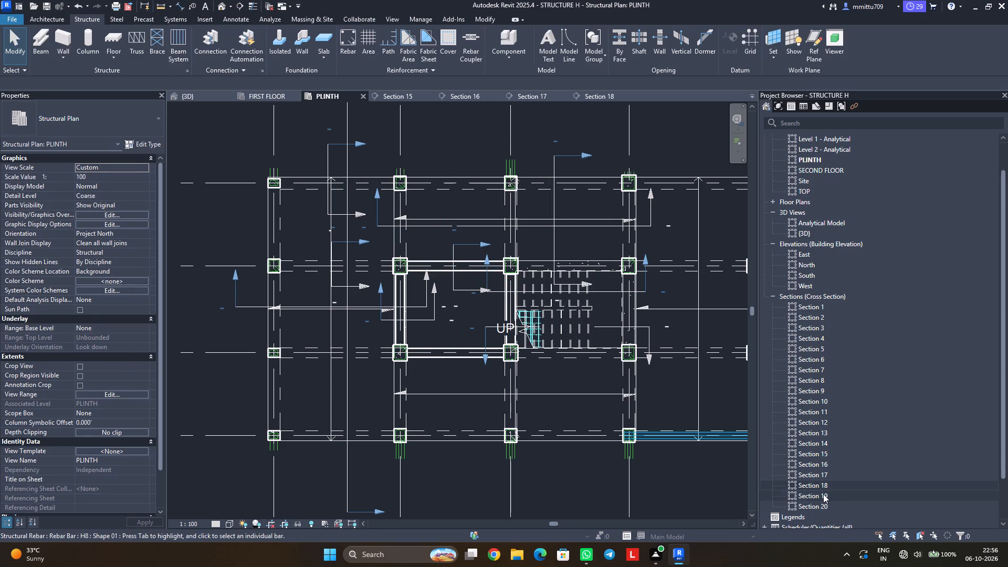
Open Section 19 and hide the Grids annotation category in its visibility overrides.
double_click(823, 494)
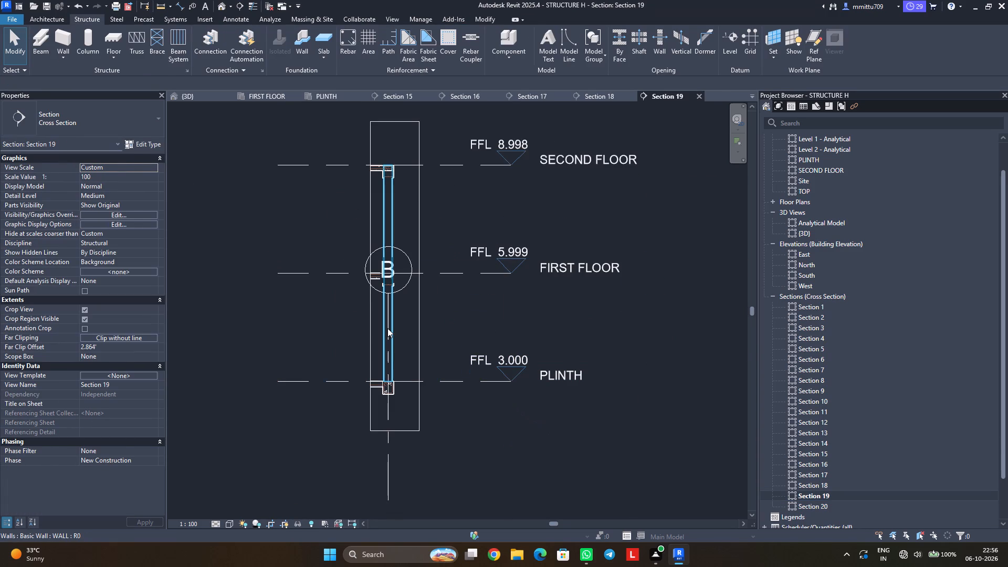
left_click(387, 328)
key("Escape")
middle_click_drag(423, 390, 560, 394)
type("VG")
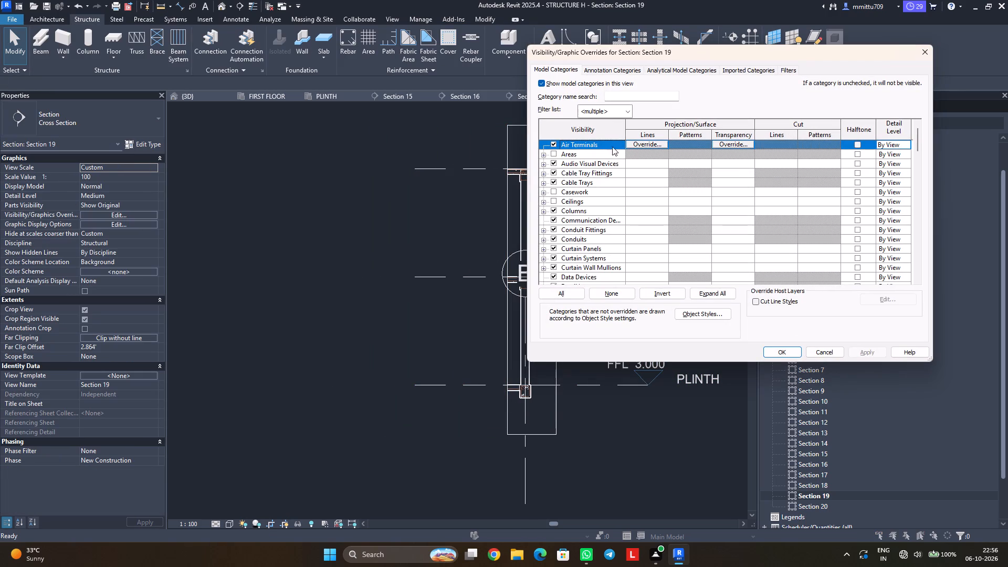
left_click(618, 68)
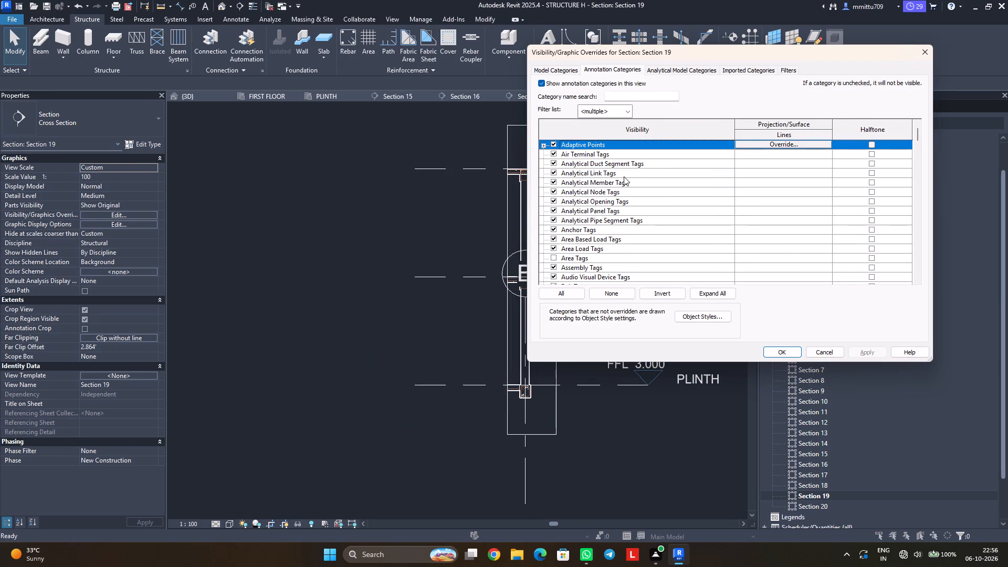
key("g")
scroll(583, 219, "up", 1)
scroll(583, 221, "down", 6)
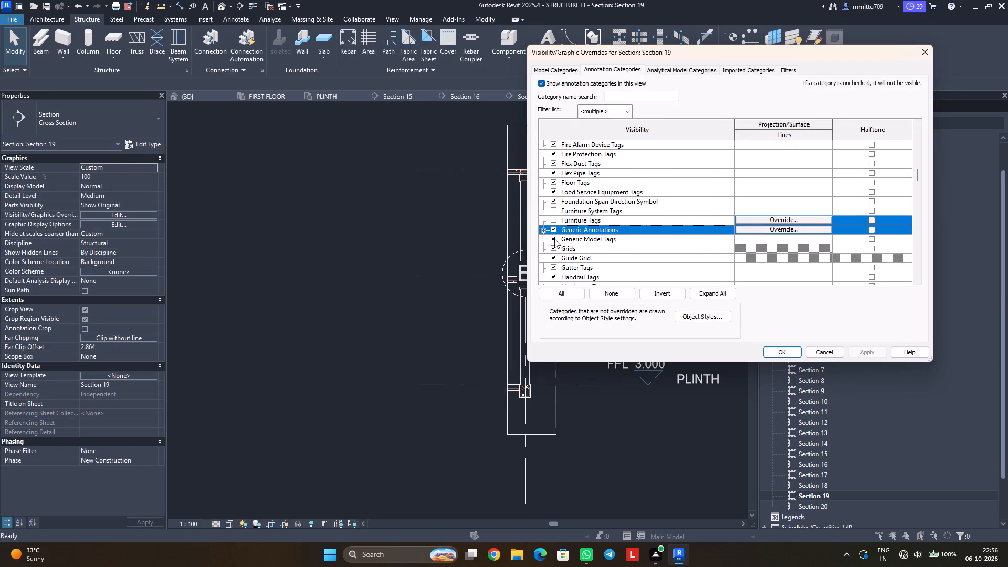
left_click(554, 238)
left_click(781, 352)
middle_click_drag(634, 384, 598, 382)
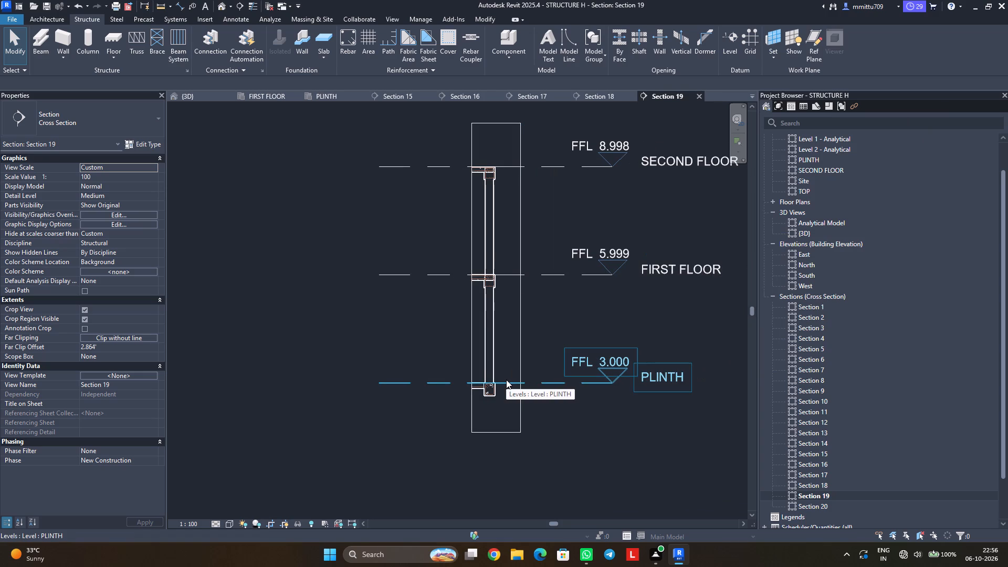
Hide the Levels annotation category in Section 19's visibility overrides.
type("VG")
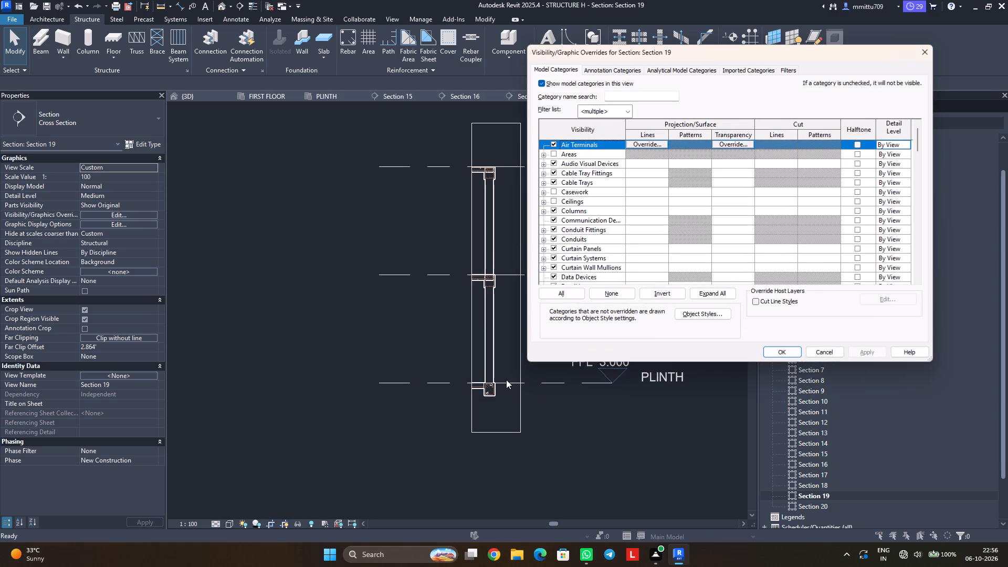
left_click(616, 68)
key("l")
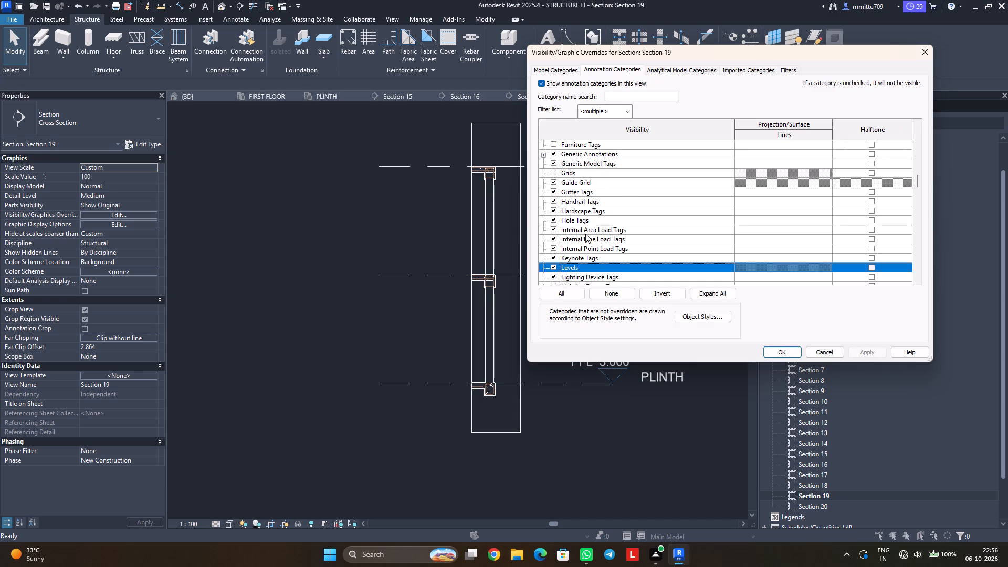
left_click(553, 262)
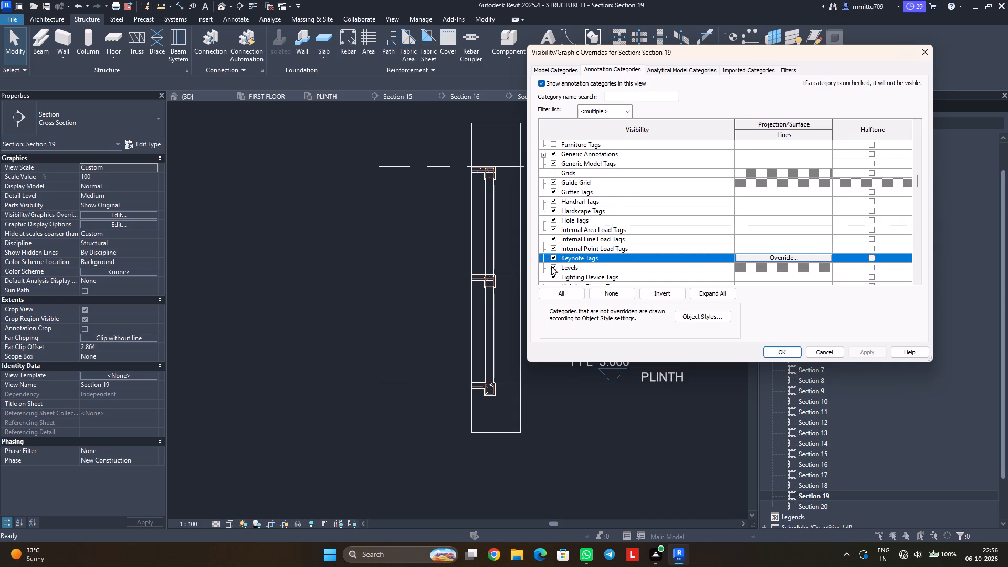
left_click(551, 266)
left_click(778, 350)
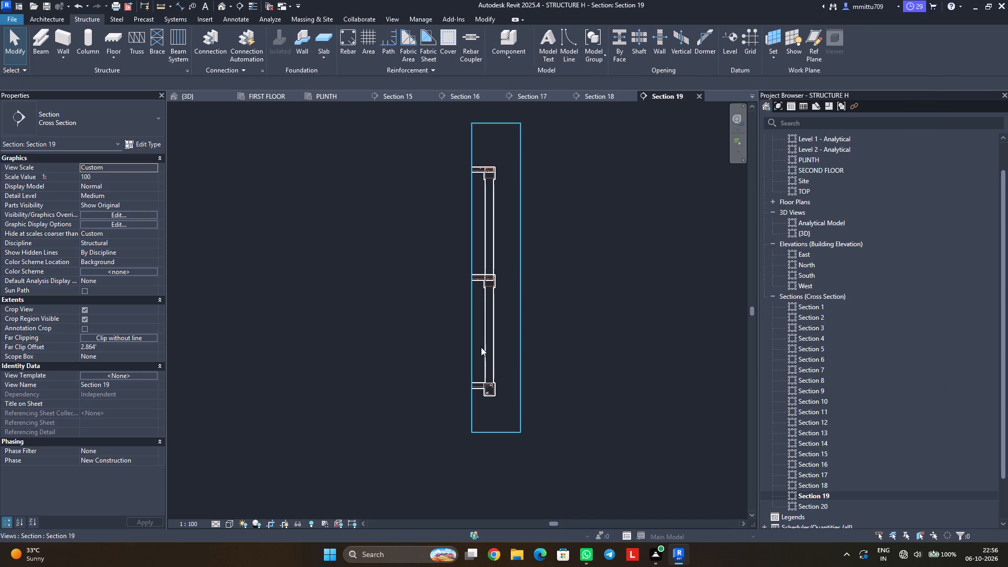
Set Section 19's view scale to 1/2" = 1'-0" and frame the wall between the plinth and first floor.
scroll(481, 340, "up", 3)
scroll(481, 340, "down", 1)
scroll(487, 367, "up", 1)
scroll(487, 367, "down", 1)
scroll(493, 381, "up", 4)
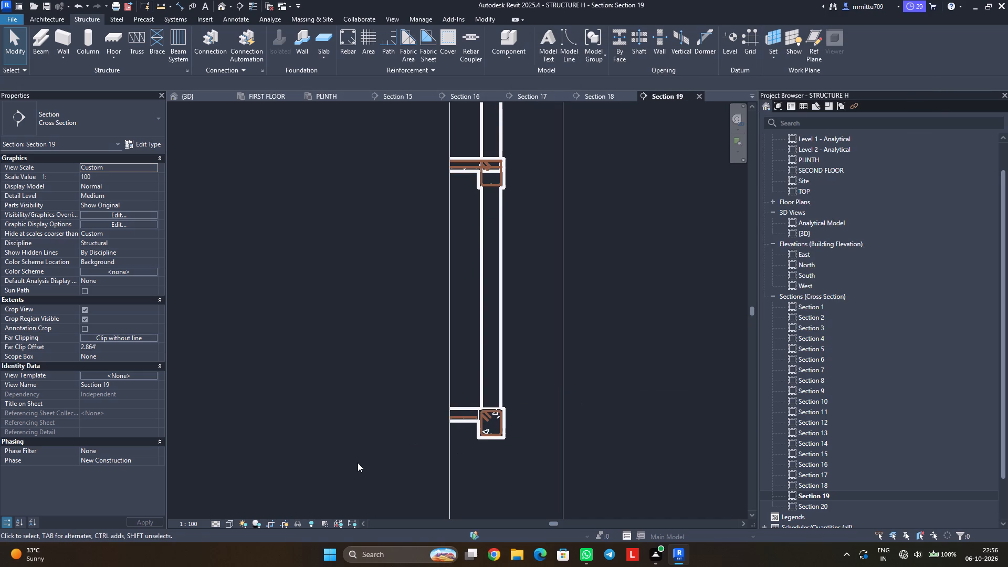
left_click(190, 522)
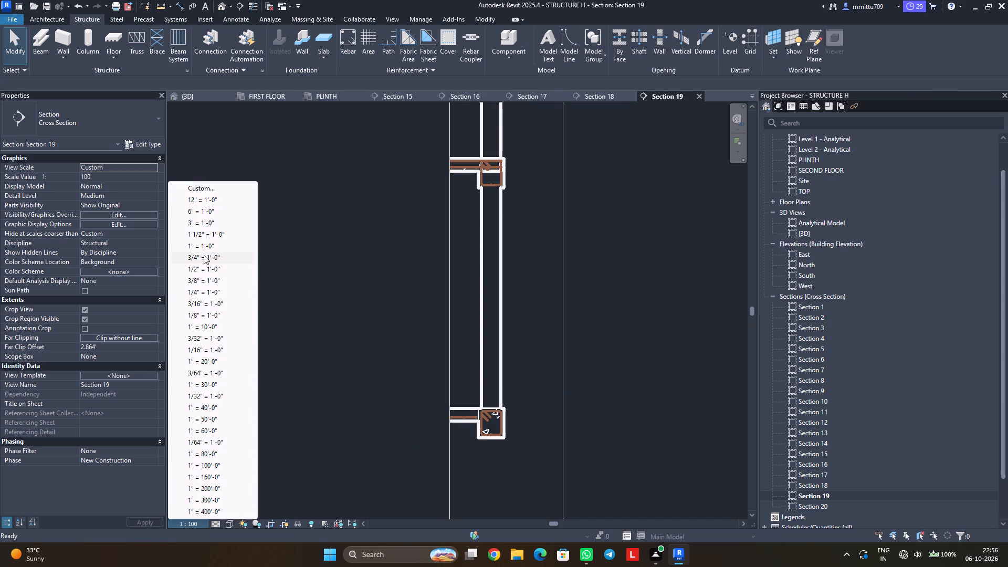
left_click(204, 269)
scroll(398, 391, "down", 6)
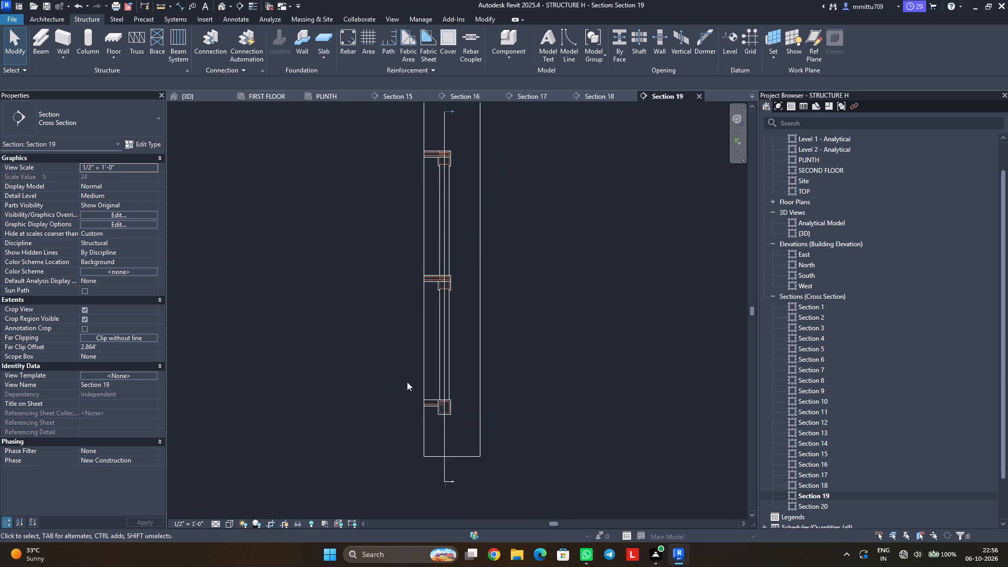
middle_click_drag(407, 382, 428, 411)
scroll(428, 410, "up", 5)
scroll(467, 407, "down", 1)
scroll(467, 407, "up", 2)
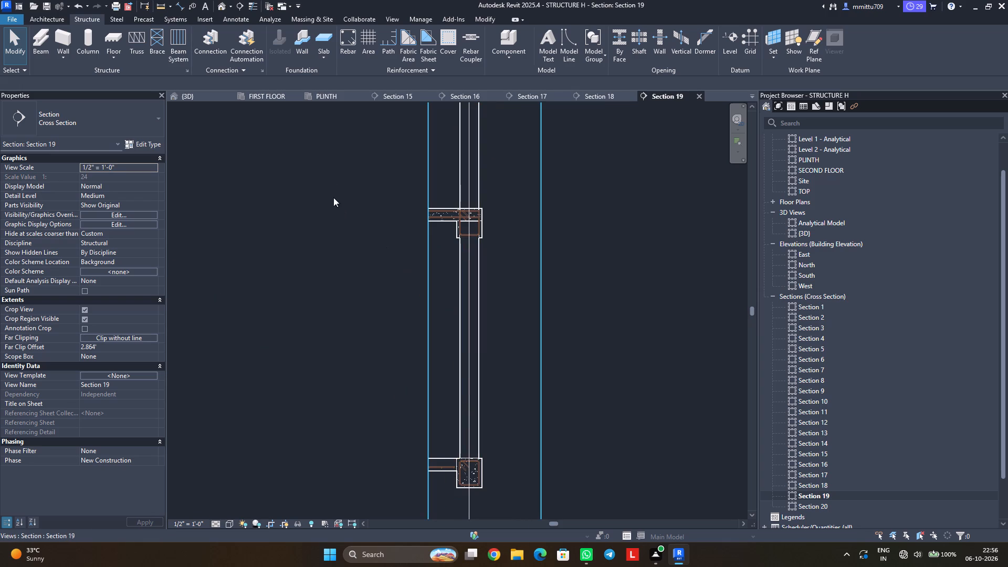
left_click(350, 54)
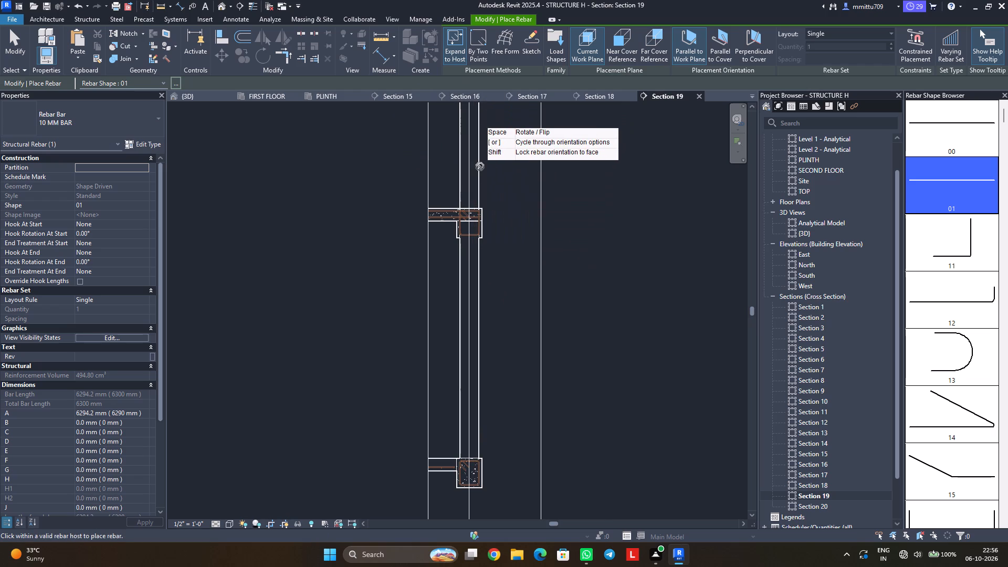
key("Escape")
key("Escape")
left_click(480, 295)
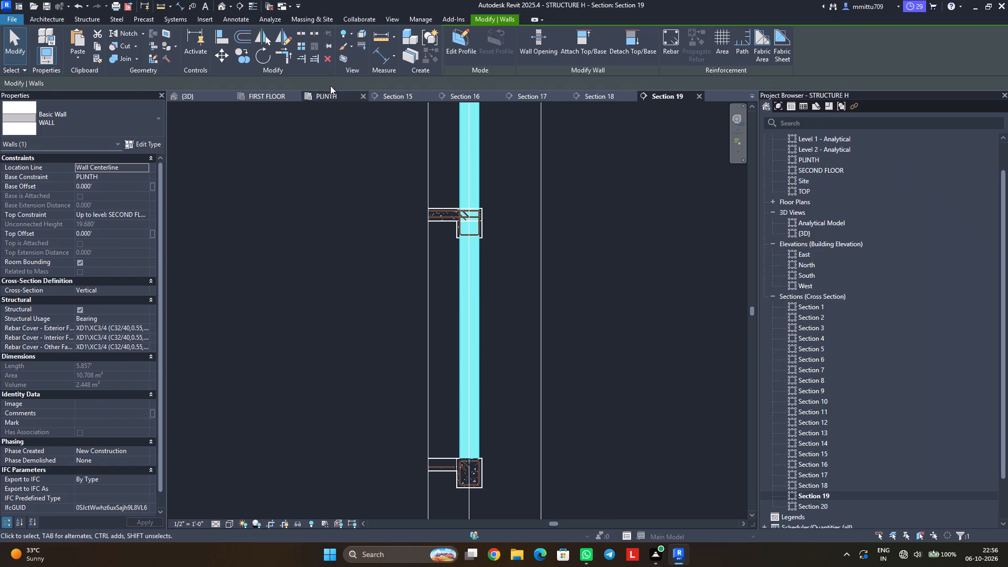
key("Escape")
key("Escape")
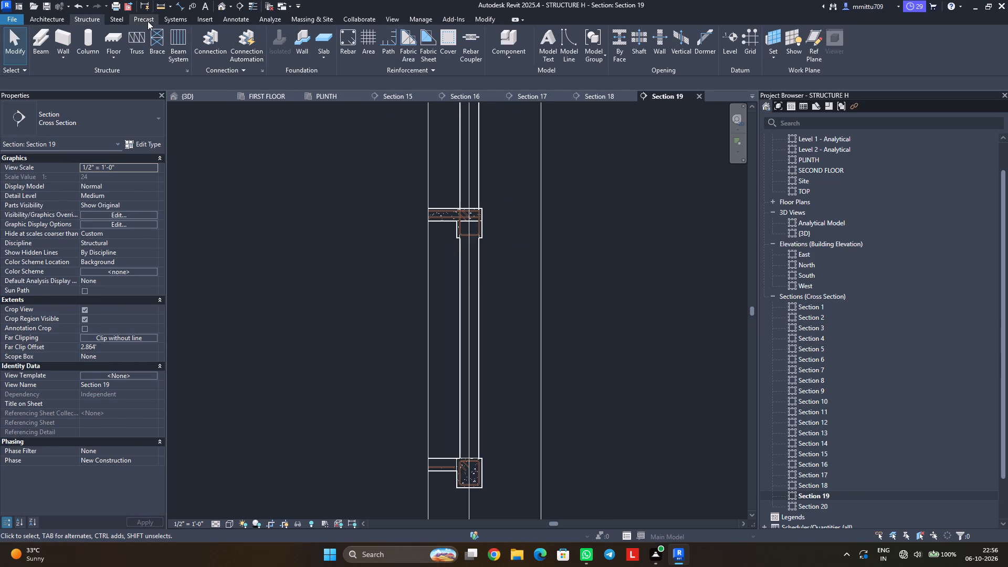
Add a new rebar cover setting of 35 mm to the project's rebar cover settings.
left_click(444, 47)
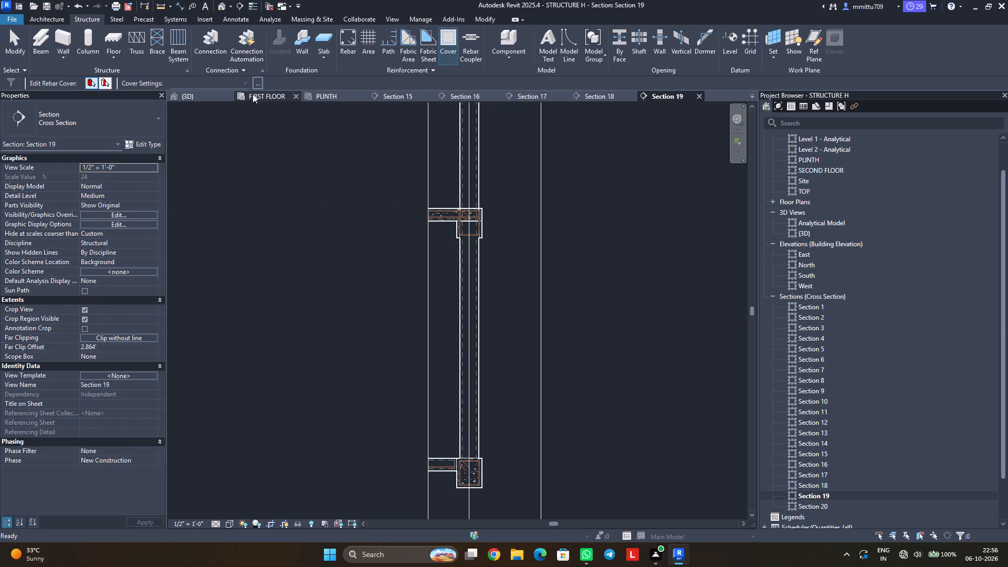
left_click(256, 85)
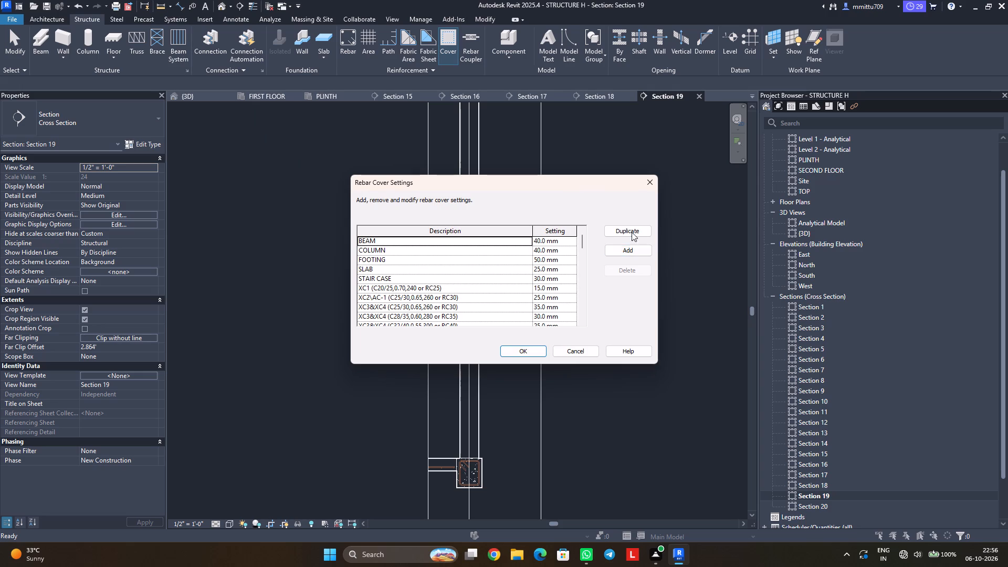
left_click(627, 247)
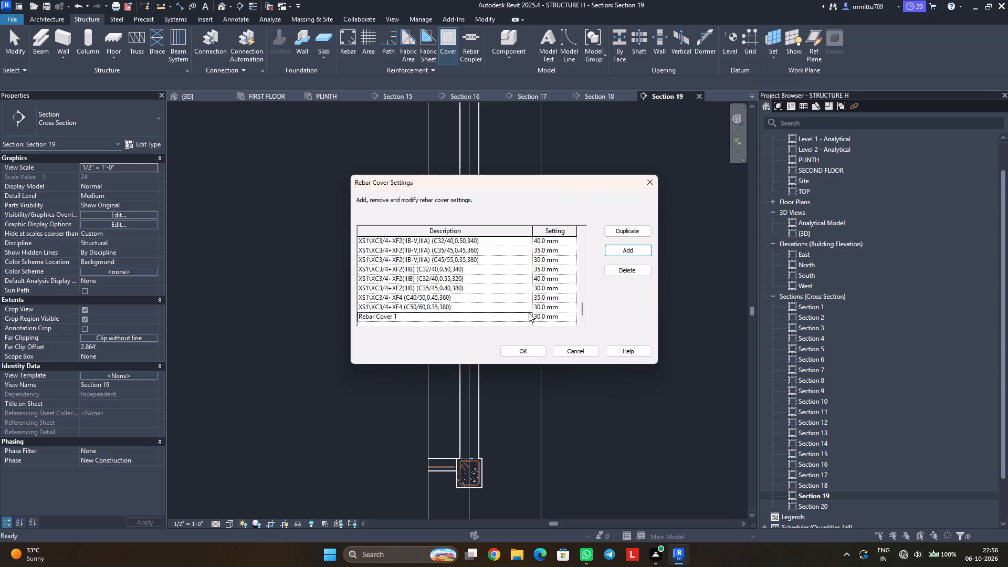
left_click(561, 314)
left_click_drag(561, 314, 527, 314)
type("35")
type("MM")
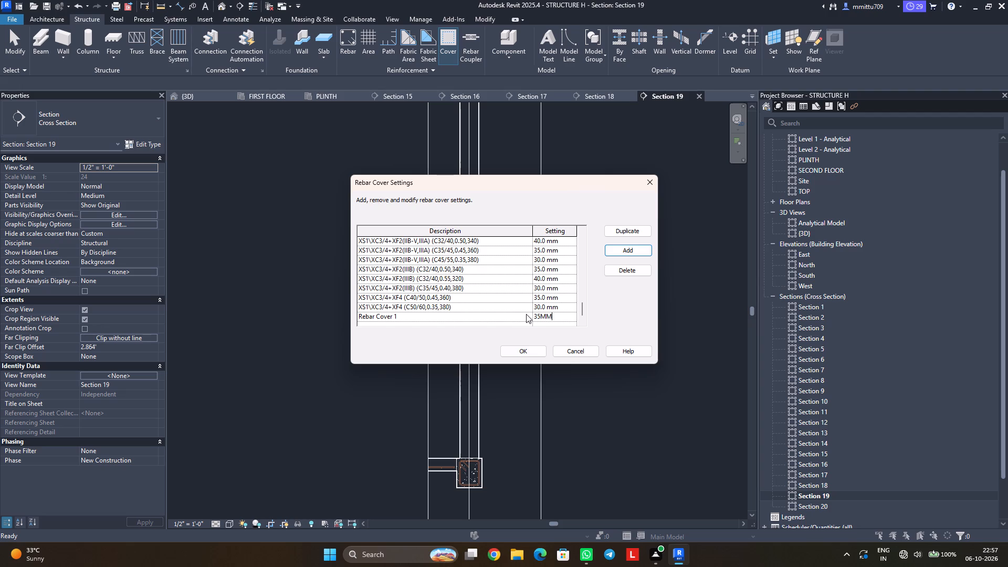
key("Return")
left_click(537, 350)
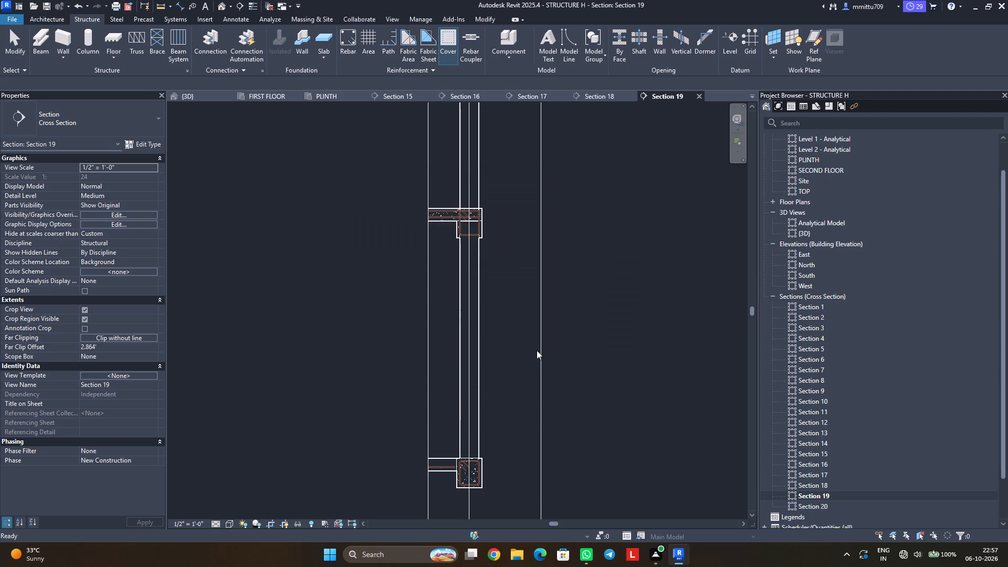
Assign the new 35 mm rebar cover setting to the wall in Section 19.
left_click(482, 321)
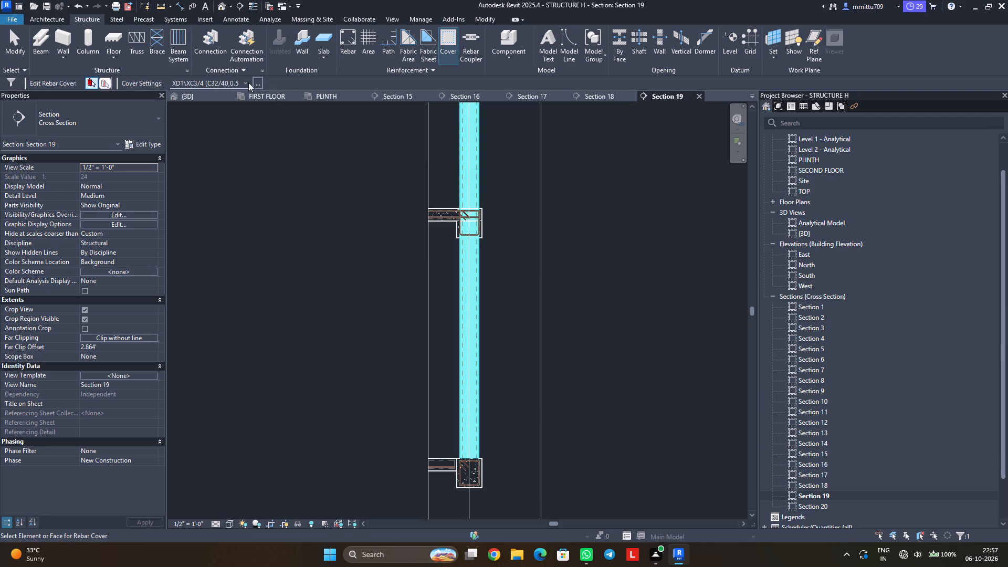
left_click(248, 82)
scroll(245, 171, "up", 12)
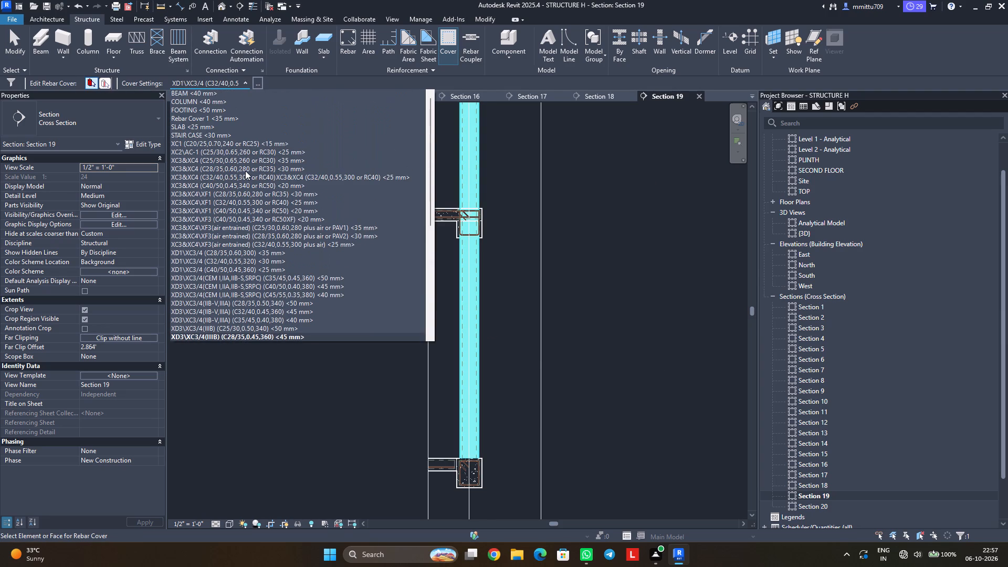
left_click(232, 116)
left_click(474, 368)
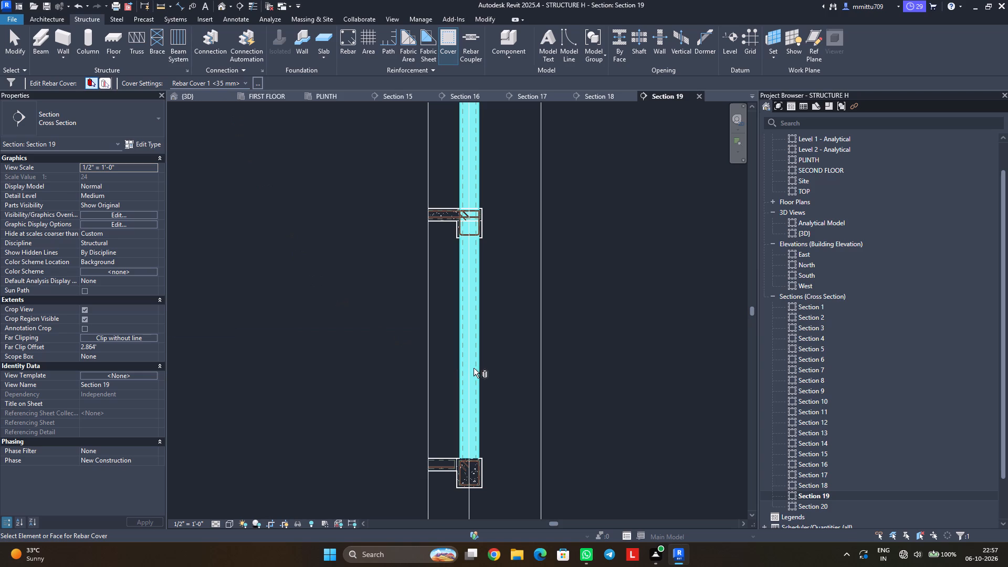
key("Escape")
key("Escape")
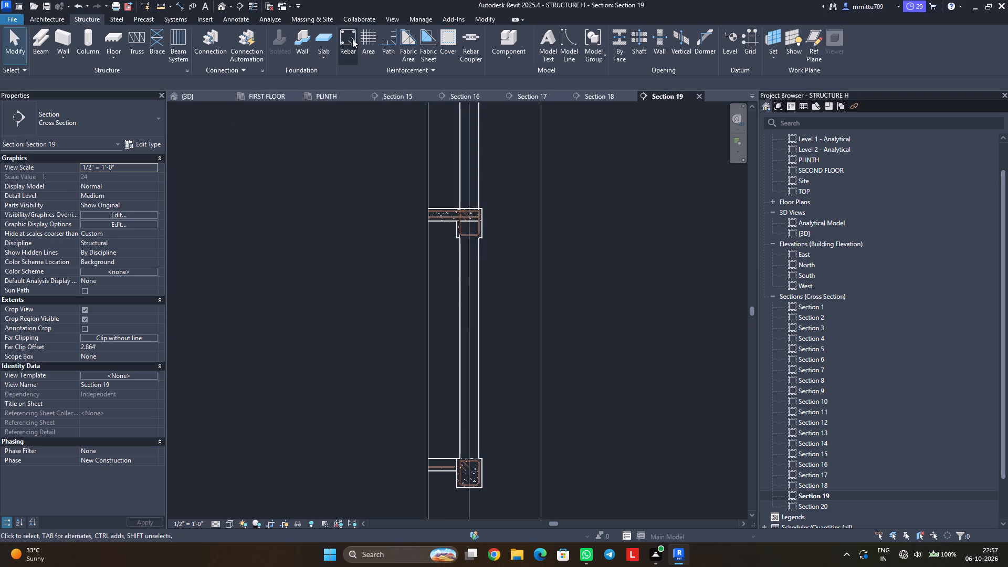
Place a straight 10 MM BAR, shape 01, vertically along the centre of the wall in Section 19, parallel to the work plane.
left_click(350, 38)
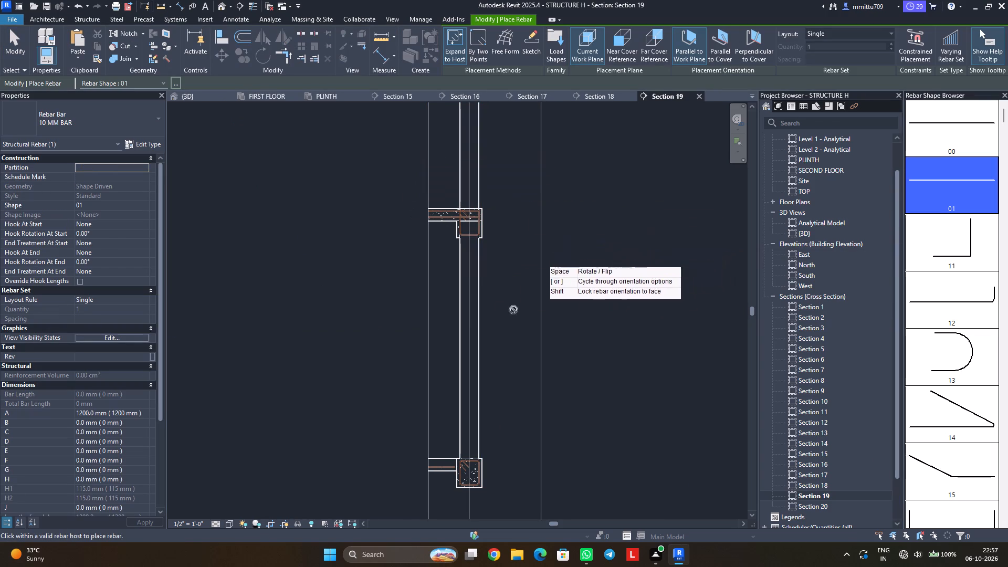
scroll(464, 324, "up", 5)
scroll(465, 324, "down", 3)
scroll(465, 324, "up", 2)
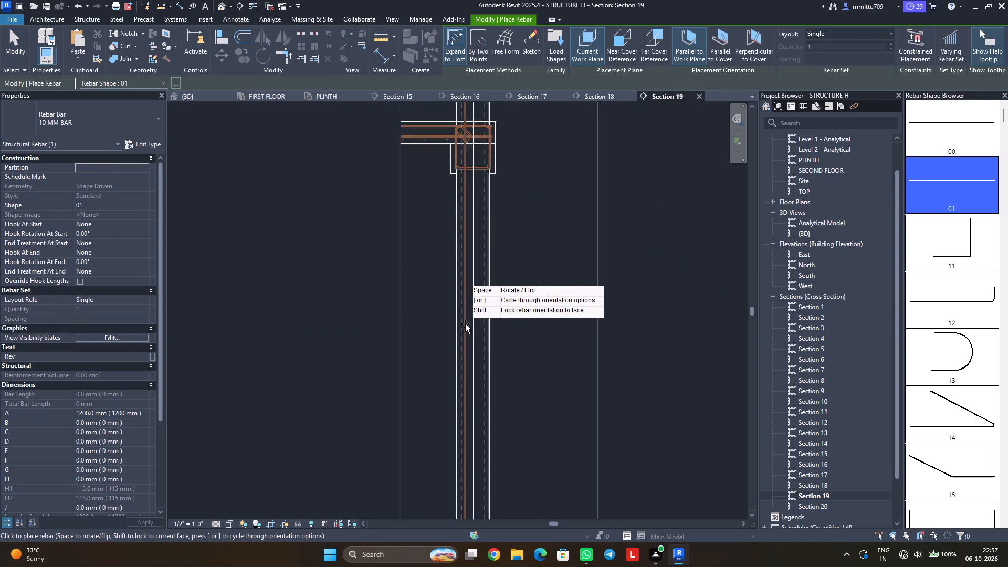
scroll(465, 324, "up", 1)
scroll(468, 324, "down", 1)
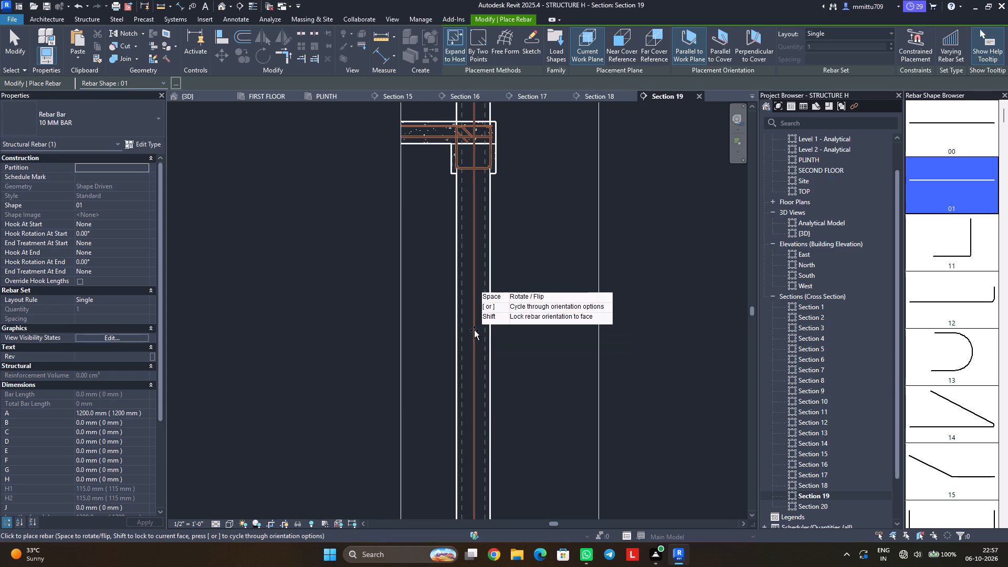
scroll(474, 330, "down", 4)
scroll(474, 330, "up", 1)
scroll(474, 330, "down", 4)
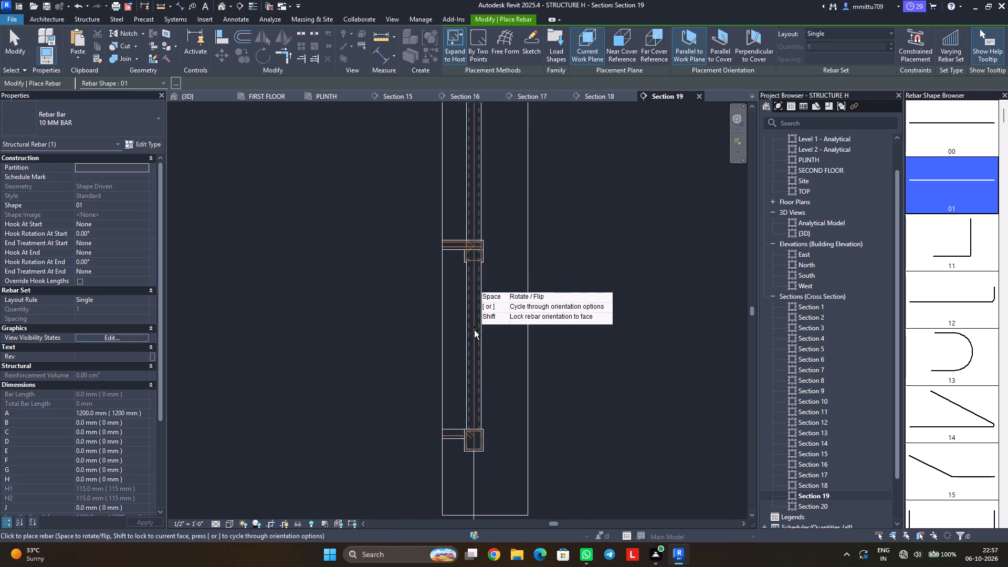
scroll(474, 330, "up", 9)
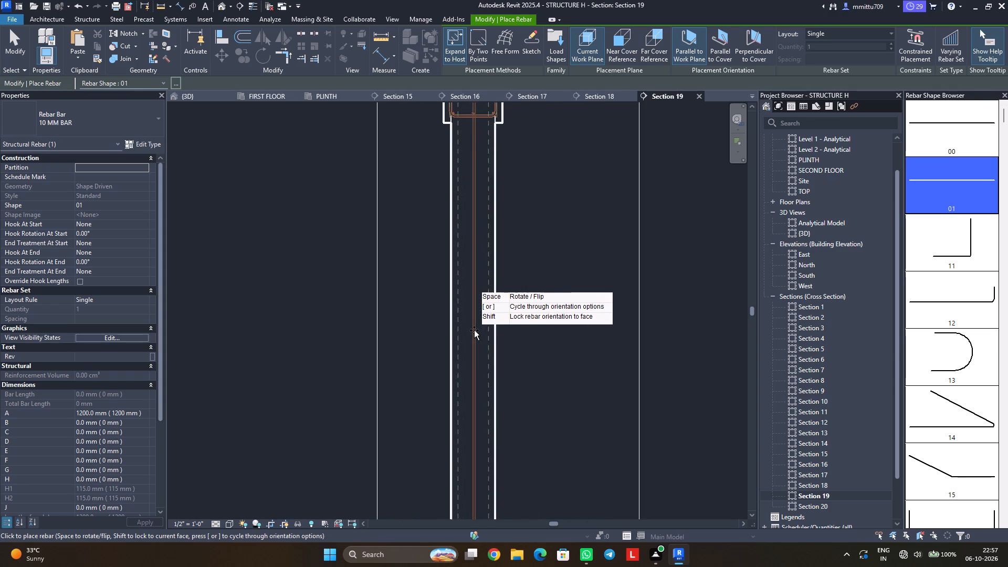
scroll(474, 330, "down", 1)
scroll(474, 330, "up", 1)
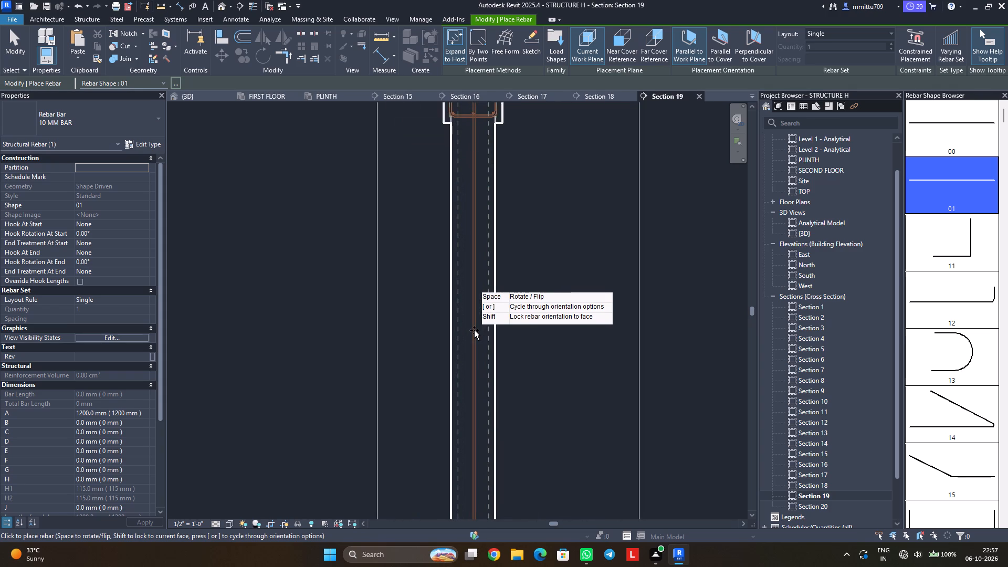
left_click(474, 330)
scroll(484, 356, "down", 8)
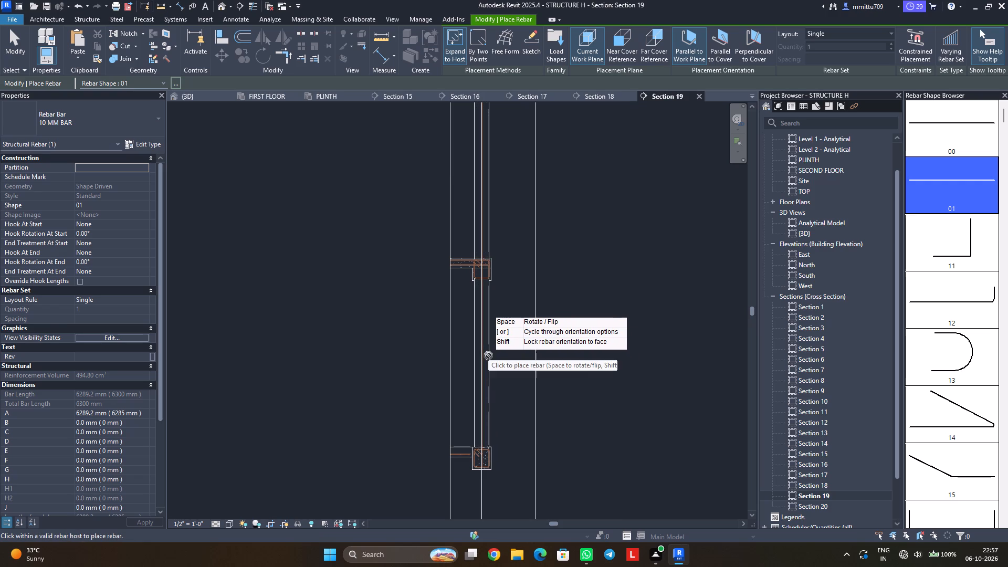
key("Escape")
key("Escape")
Set the vertical bar's rebar layout to Maximum Spacing with a spacing of 6".
left_click(479, 350)
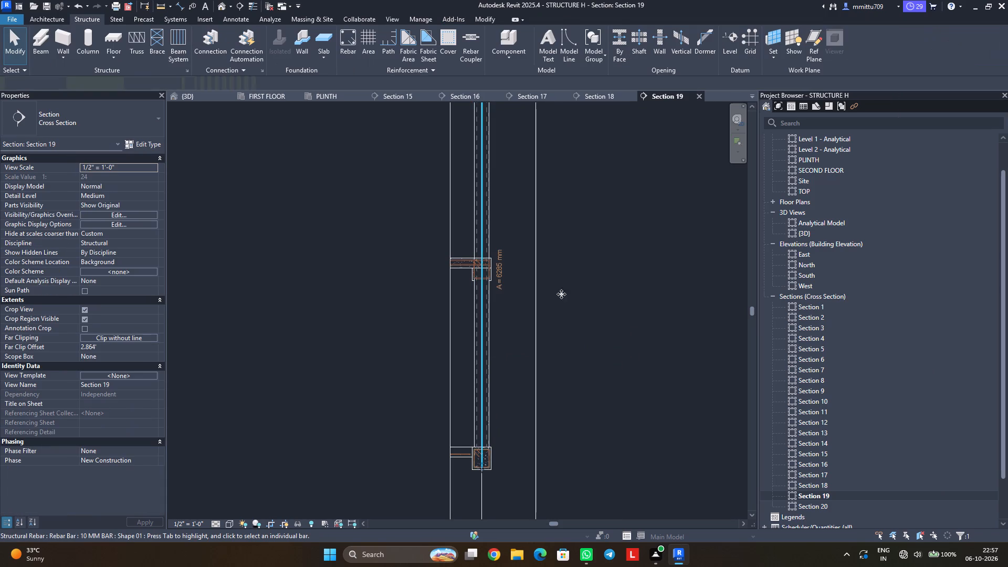
left_click(550, 34)
left_click(549, 69)
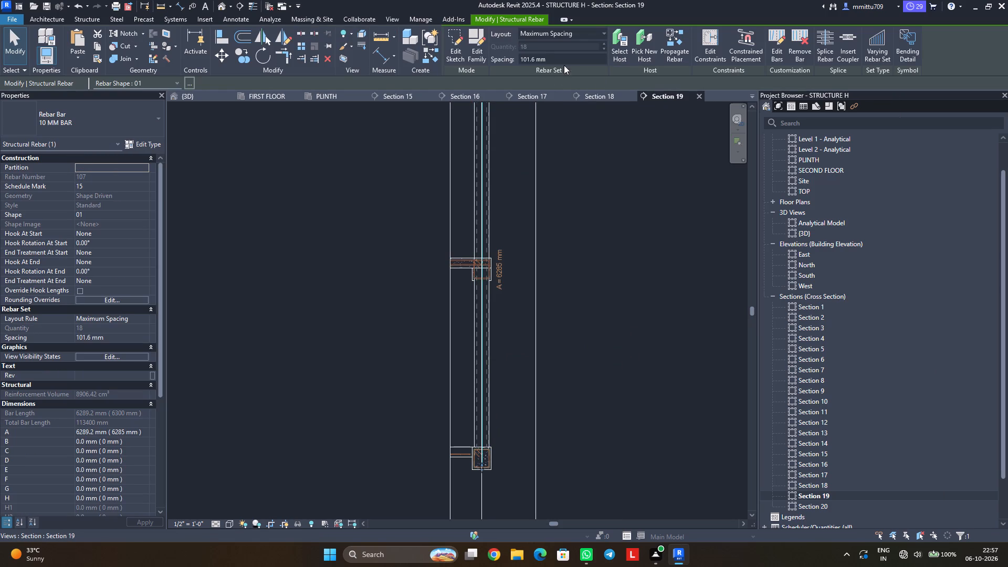
left_click(565, 60)
type("6\"")
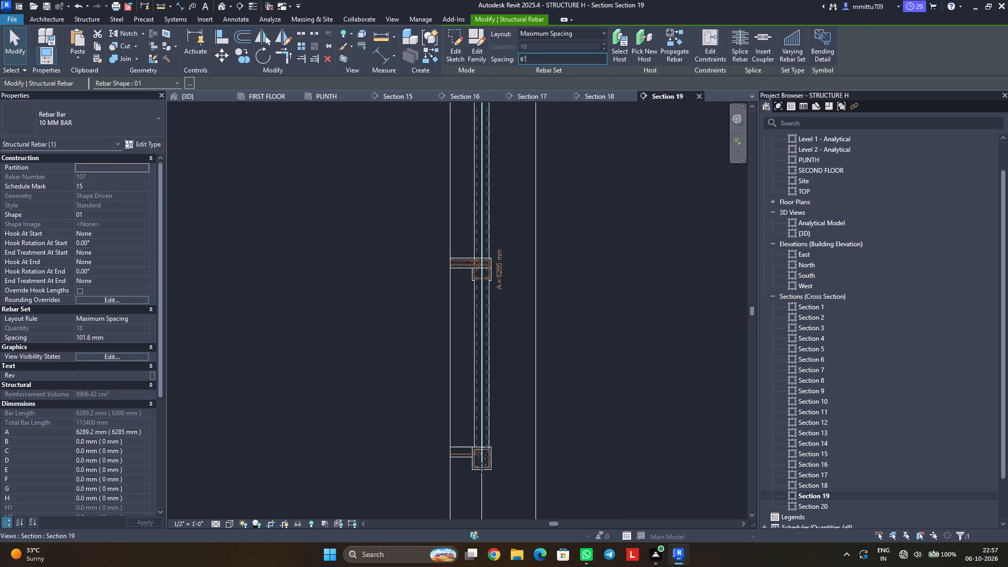
key("Return")
left_click(583, 233)
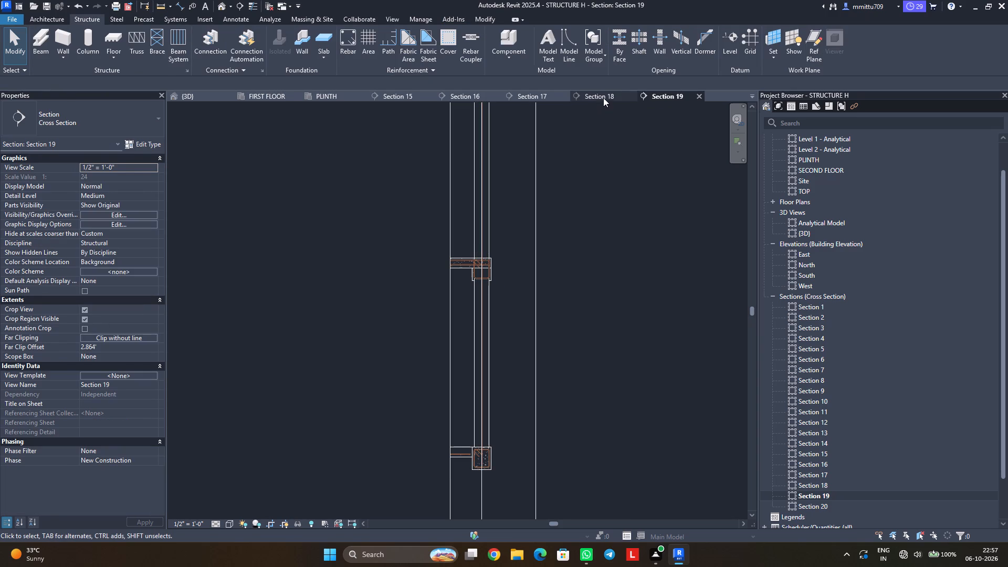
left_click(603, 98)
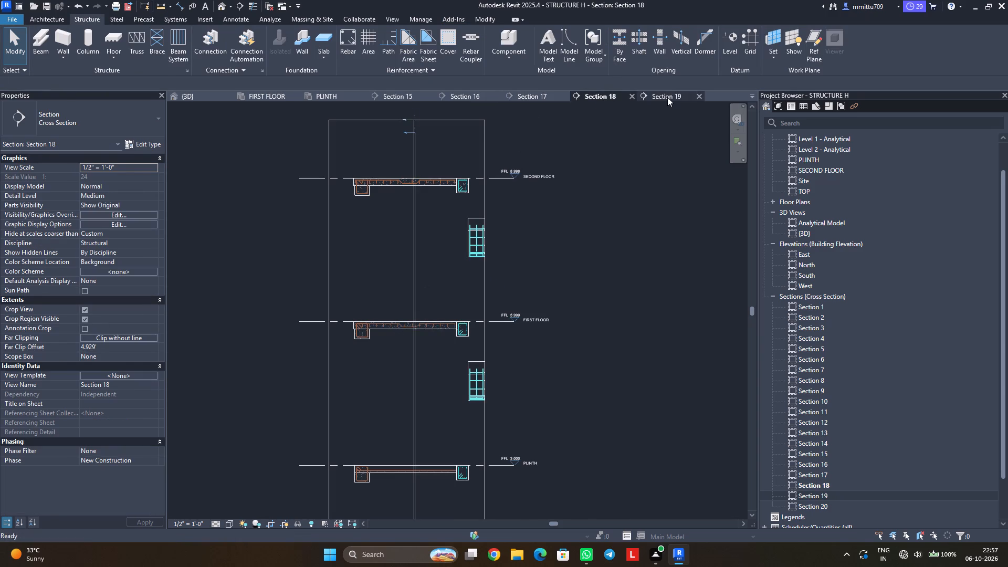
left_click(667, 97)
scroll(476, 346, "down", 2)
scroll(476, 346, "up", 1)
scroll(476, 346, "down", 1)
Open Section 20 and hide the Levels and Grids annotation categories in its visibility overrides.
double_click(824, 502)
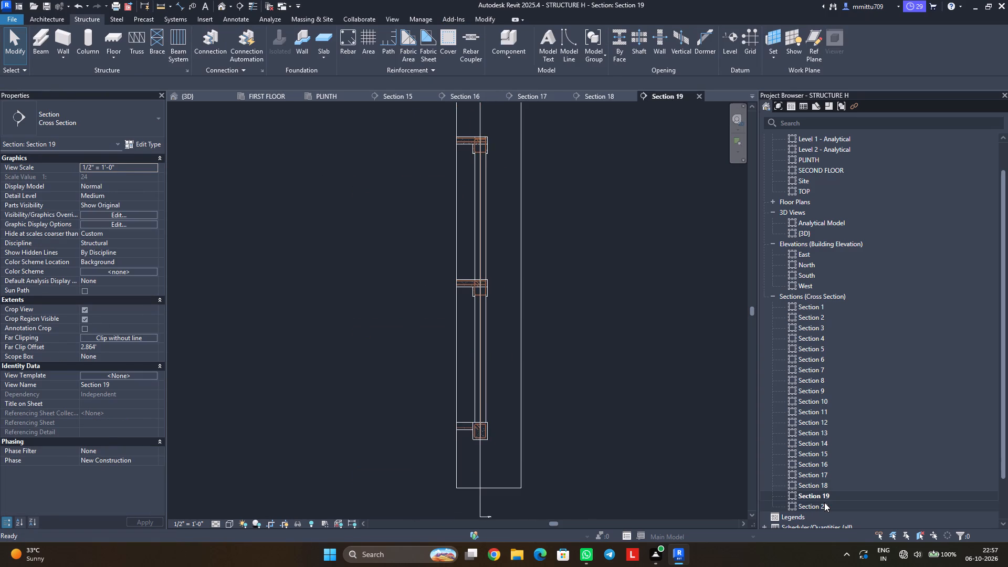
scroll(404, 356, "up", 8)
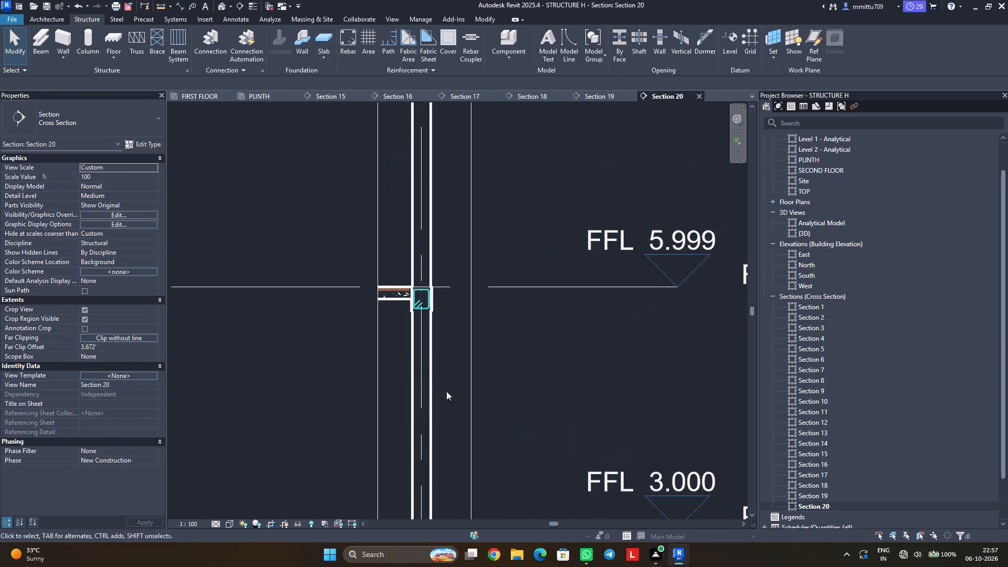
type("VG")
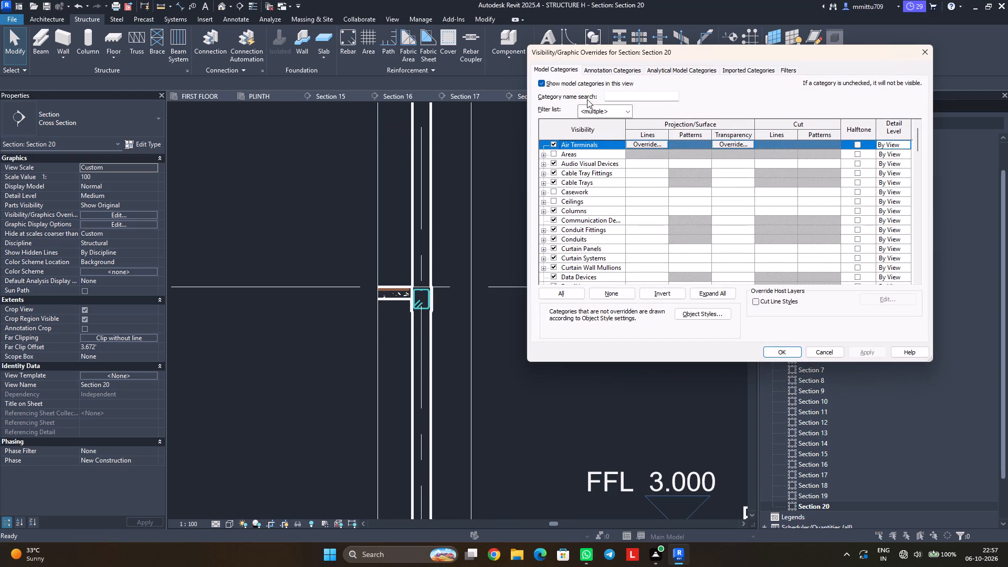
left_click(594, 71)
key("l")
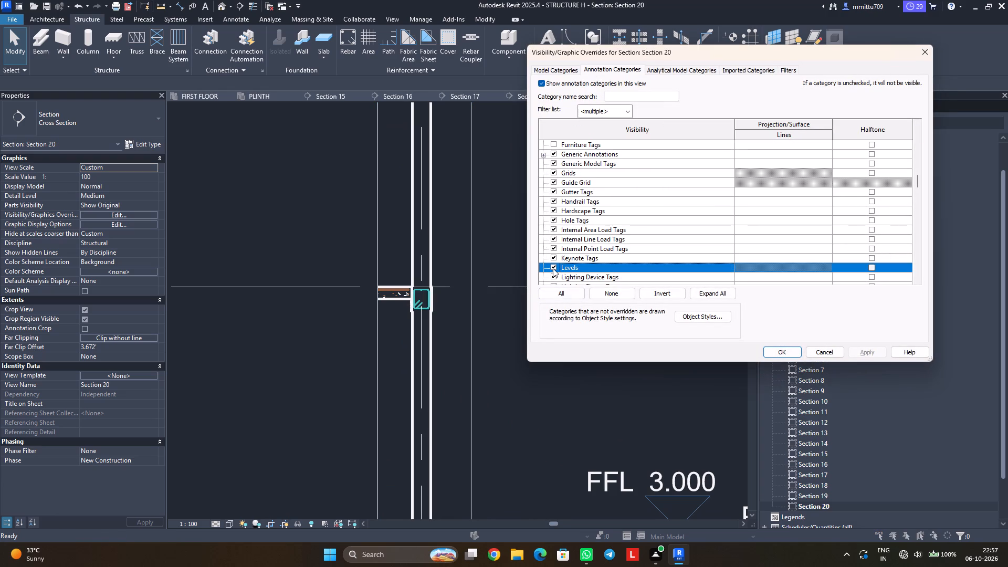
left_click(552, 268)
key("g")
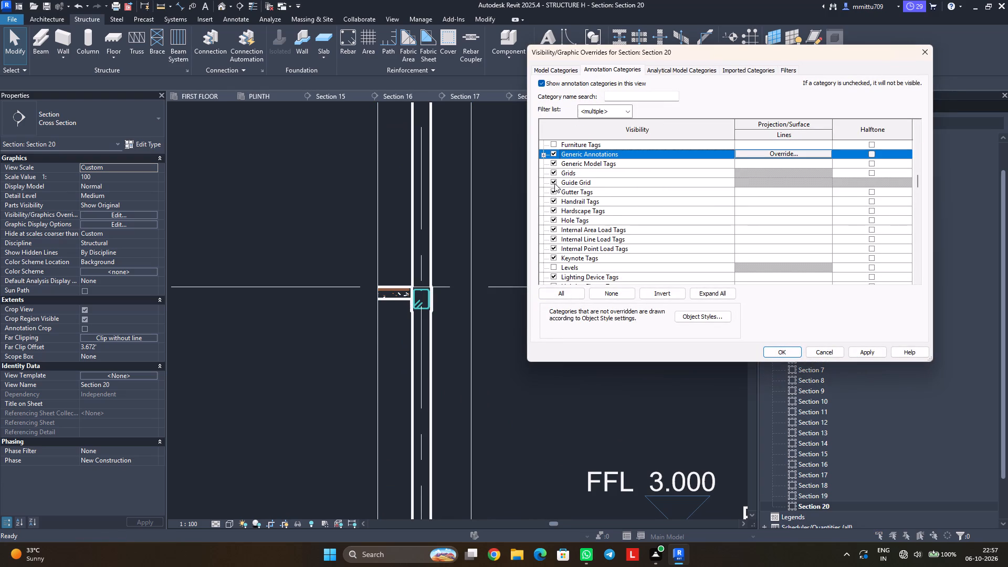
left_click(553, 175)
left_click(775, 351)
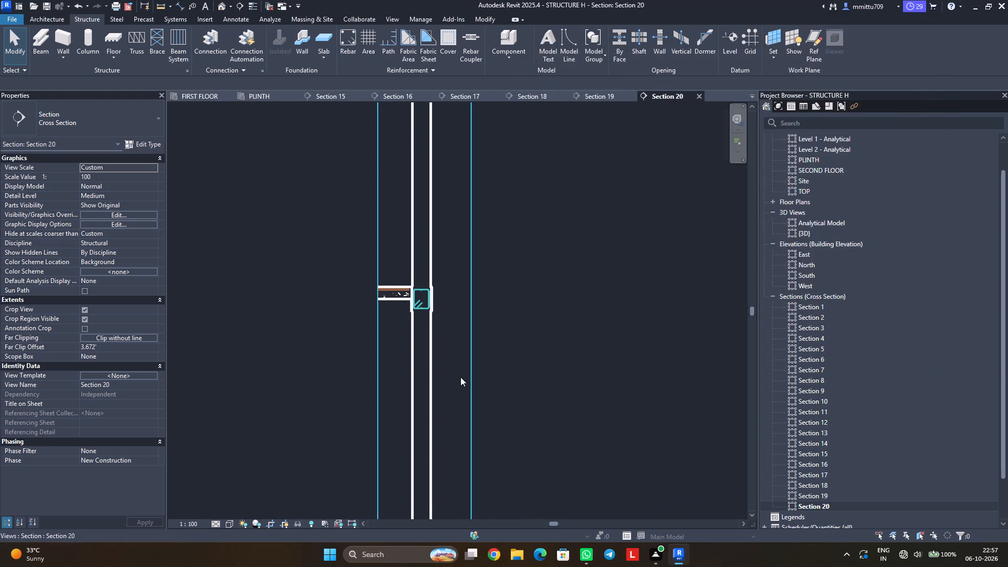
Set Section 20's view scale to 1/2" = 1'-0".
scroll(451, 351, "down", 1)
scroll(451, 351, "up", 1)
scroll(451, 351, "down", 5)
scroll(429, 360, "up", 2)
scroll(429, 360, "down", 1)
scroll(433, 370, "up", 2)
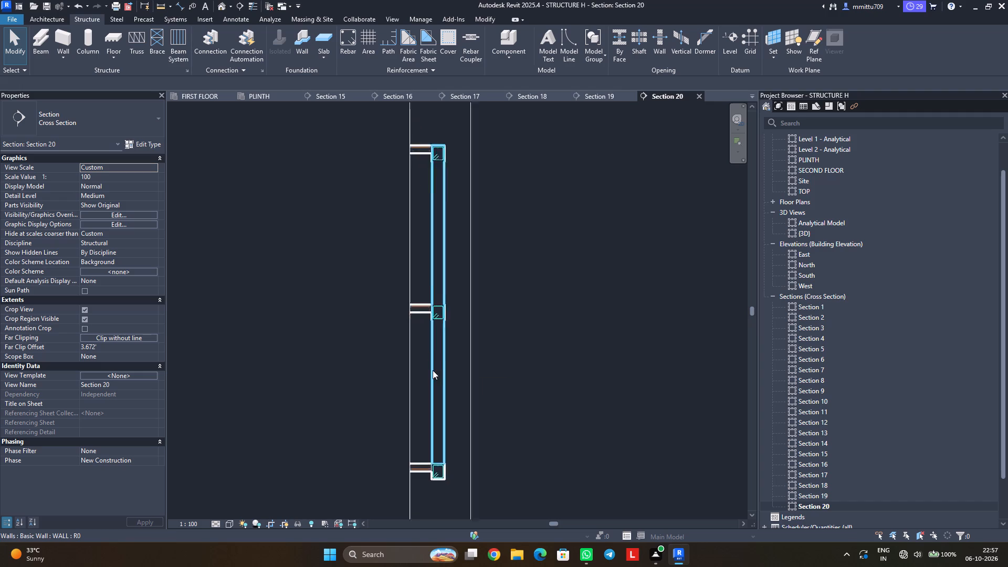
scroll(433, 370, "up", 1)
scroll(433, 370, "down", 1)
scroll(433, 370, "up", 8)
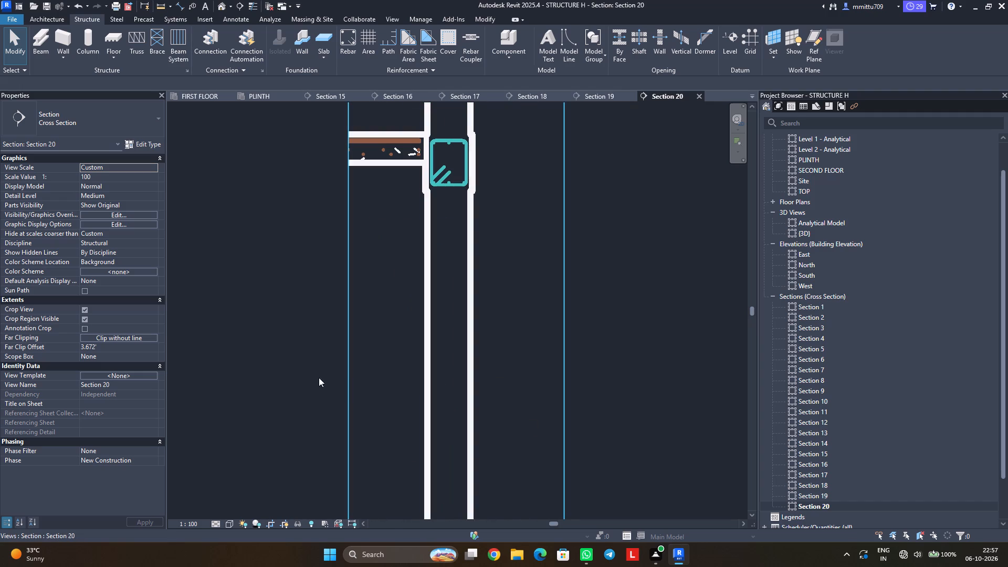
left_click(187, 524)
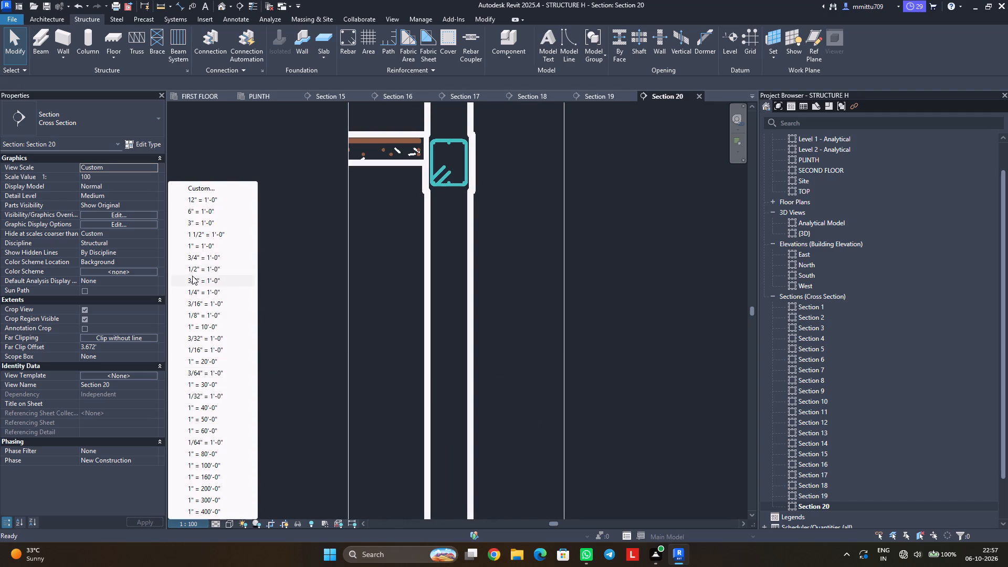
left_click(195, 271)
Place a straight 10 MM BAR, shape 01, vertically along the centre of the wall in Section 20, parallel to the work plane.
scroll(306, 312, "down", 7)
middle_click_drag(312, 318, 328, 318)
left_click(351, 50)
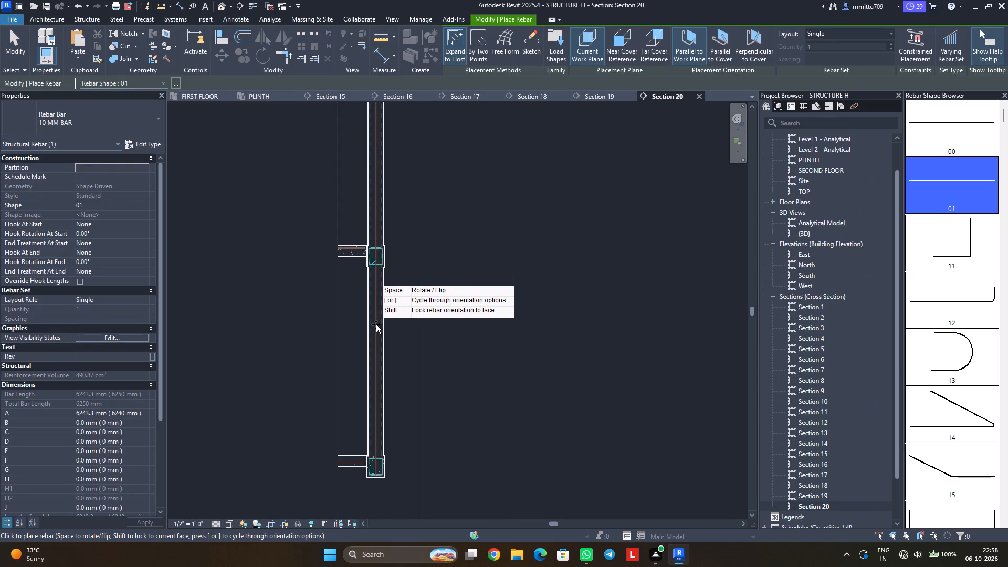
left_click(376, 324)
key("Escape")
key("Escape")
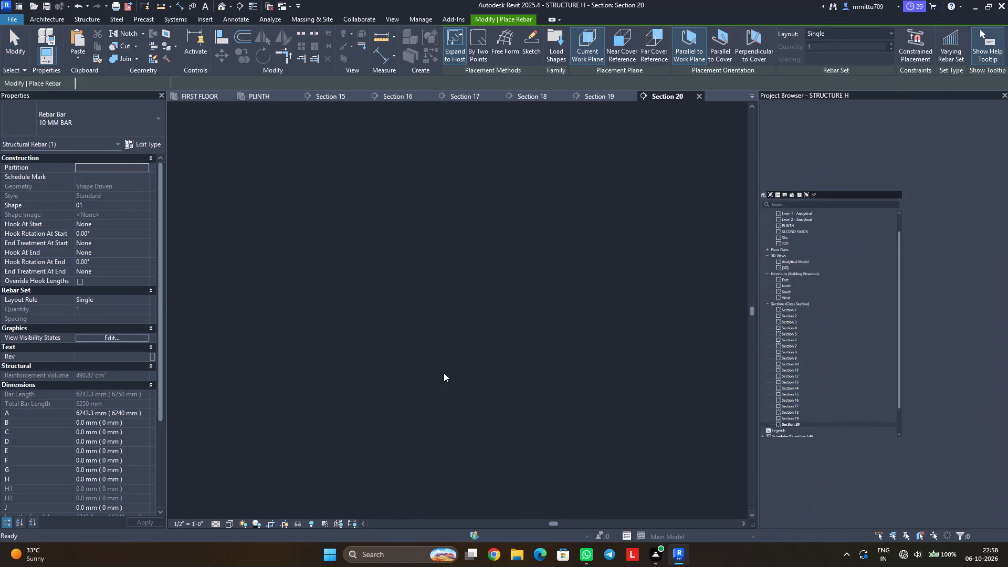
Set the new vertical bar's rebar layout to Maximum Spacing with a spacing of 6".
left_click(379, 351)
left_click(532, 34)
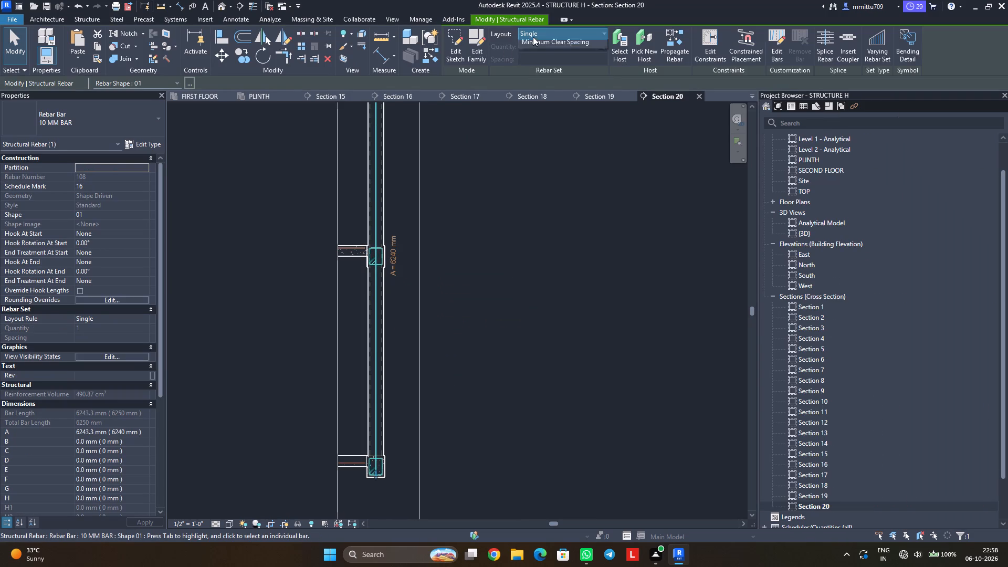
left_click(545, 73)
left_click(552, 37)
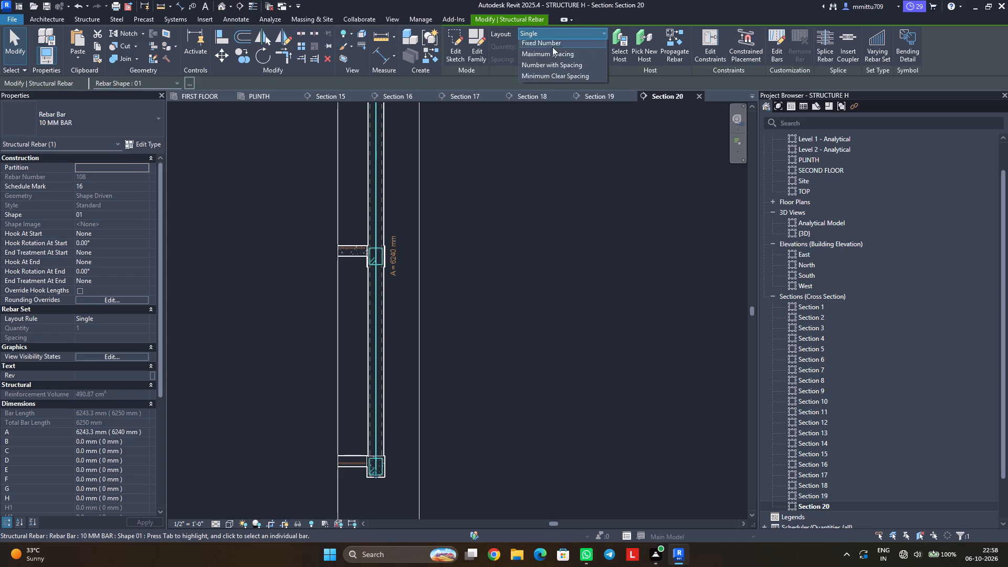
left_click(555, 67)
left_click(558, 62)
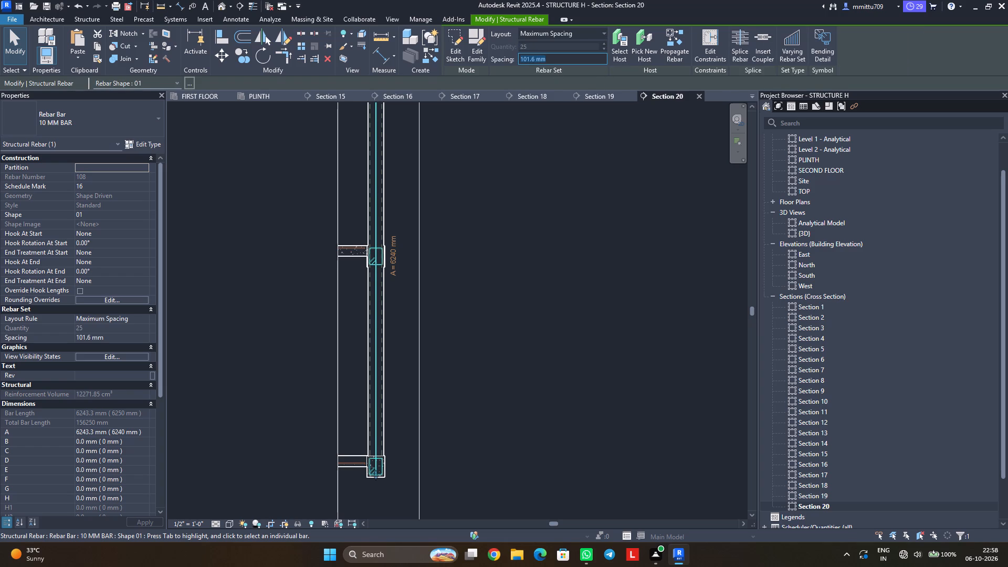
type("6\"")
key("Return")
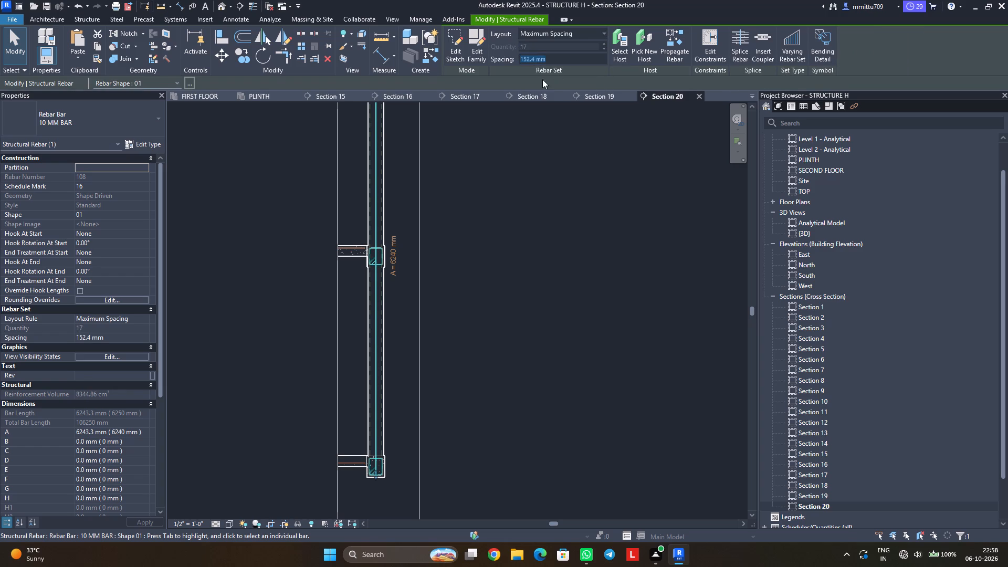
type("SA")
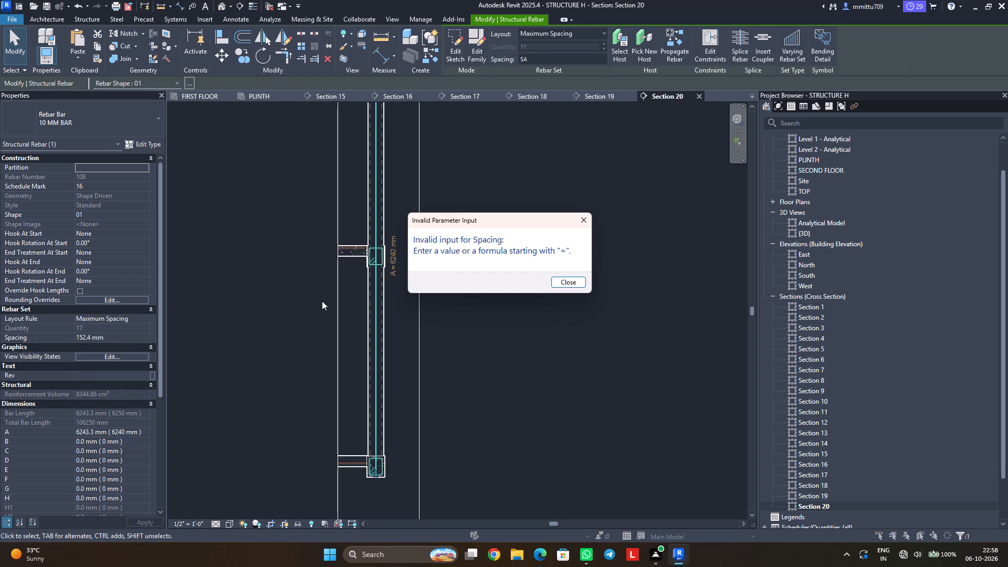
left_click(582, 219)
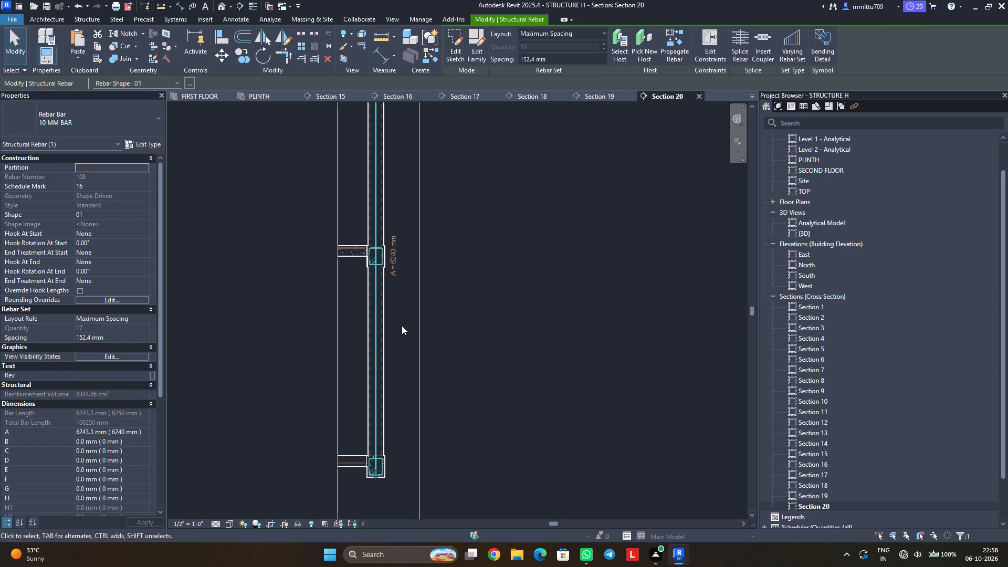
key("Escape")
Select all instances of the 10 MM BAR rebar and set them to show unobscured in the {3D} view.
left_click(376, 333)
type("SA")
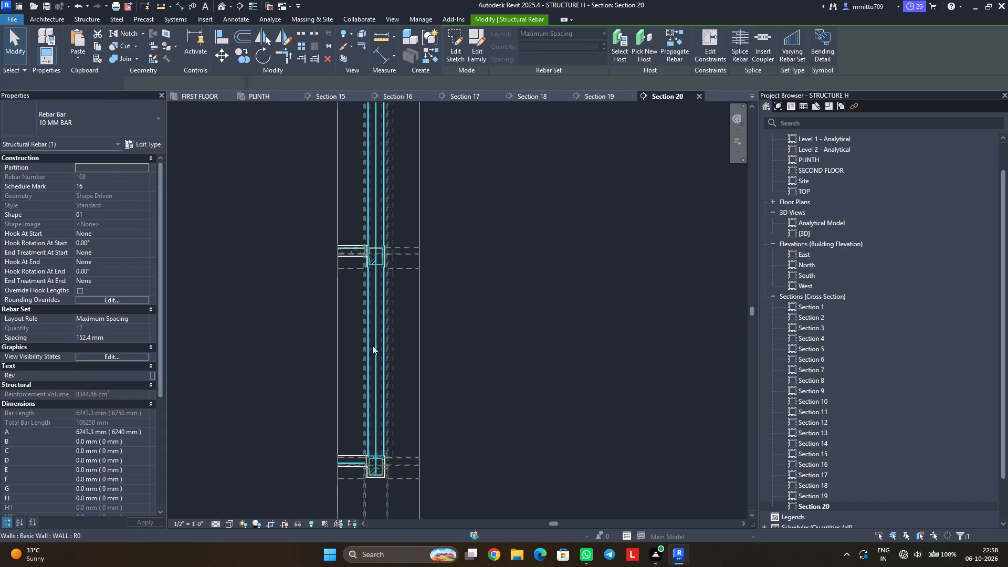
left_click(111, 355)
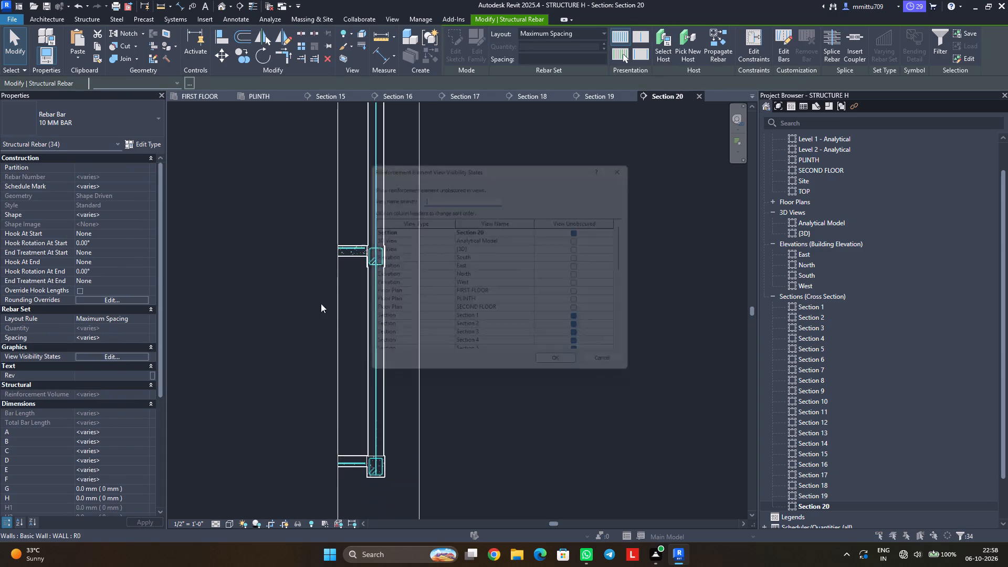
left_click(588, 249)
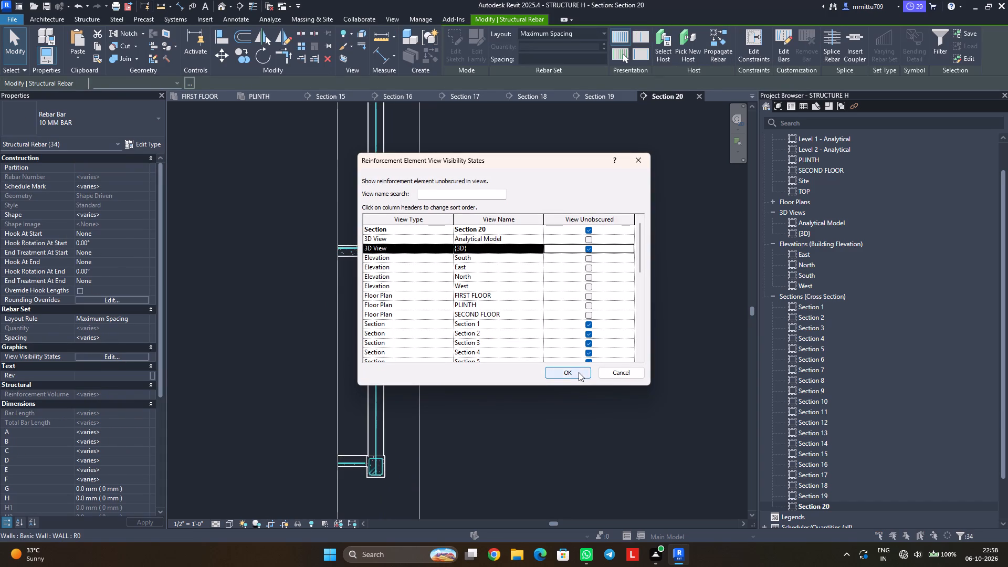
left_click(579, 372)
left_click(547, 434)
Return to the FIRST FLOOR structural plan.
left_click(219, 99)
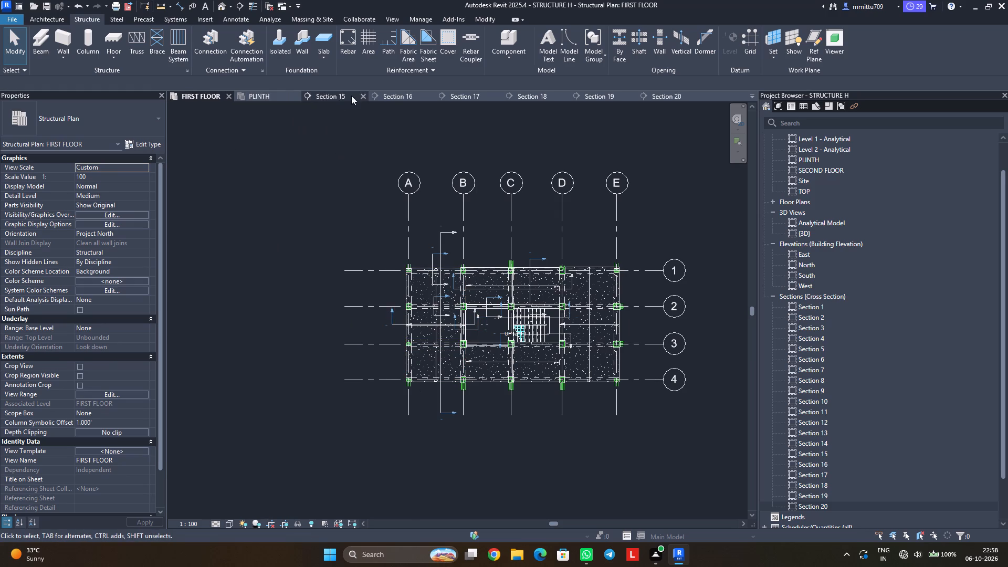
Examine the vertical wall reinforcement beside the stair from all sides in the {3D} view.
left_click(223, 6)
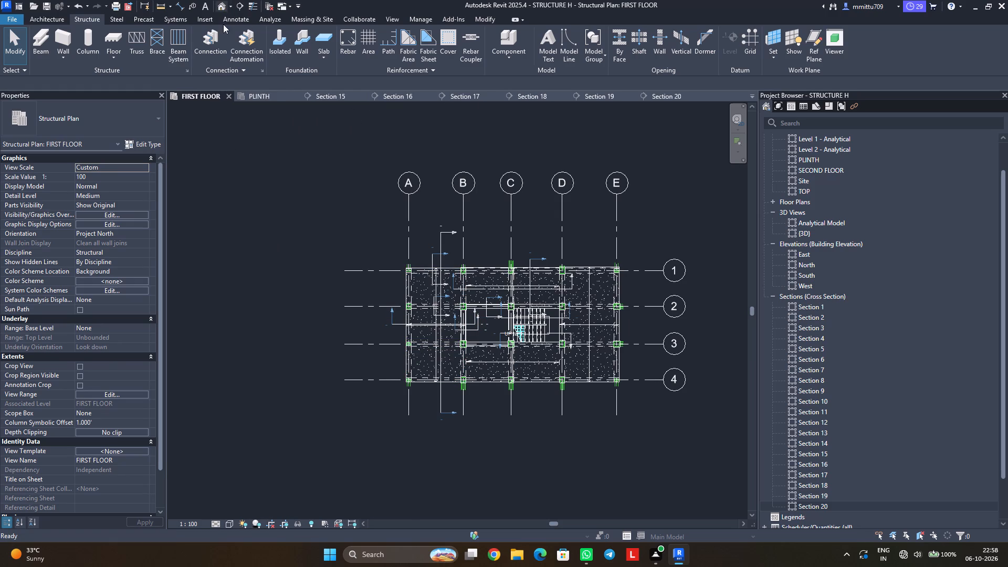
middle_click_drag(411, 375, 370, 361)
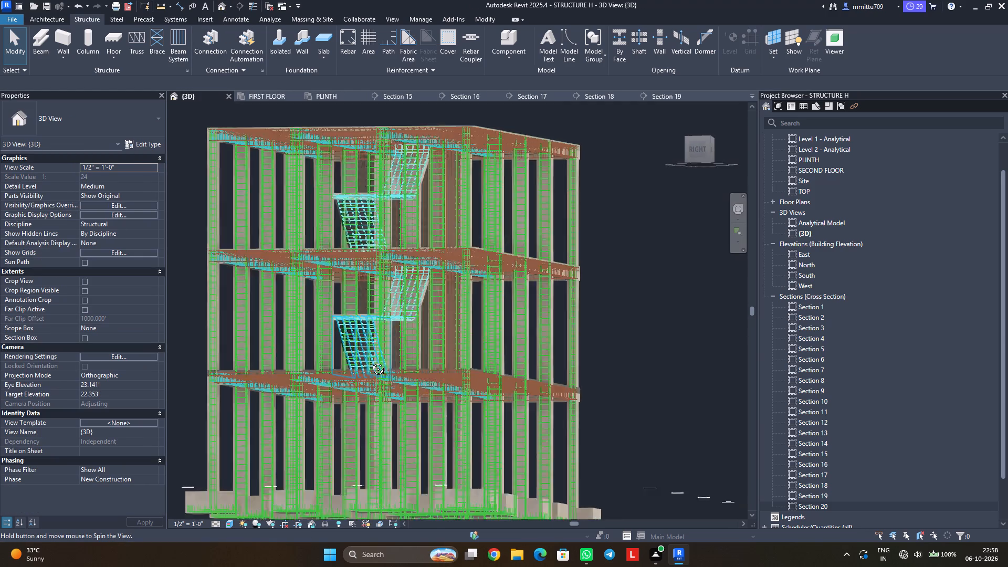
middle_click_drag(370, 361, 235, 362)
middle_click_drag(303, 352, 236, 369, "shift")
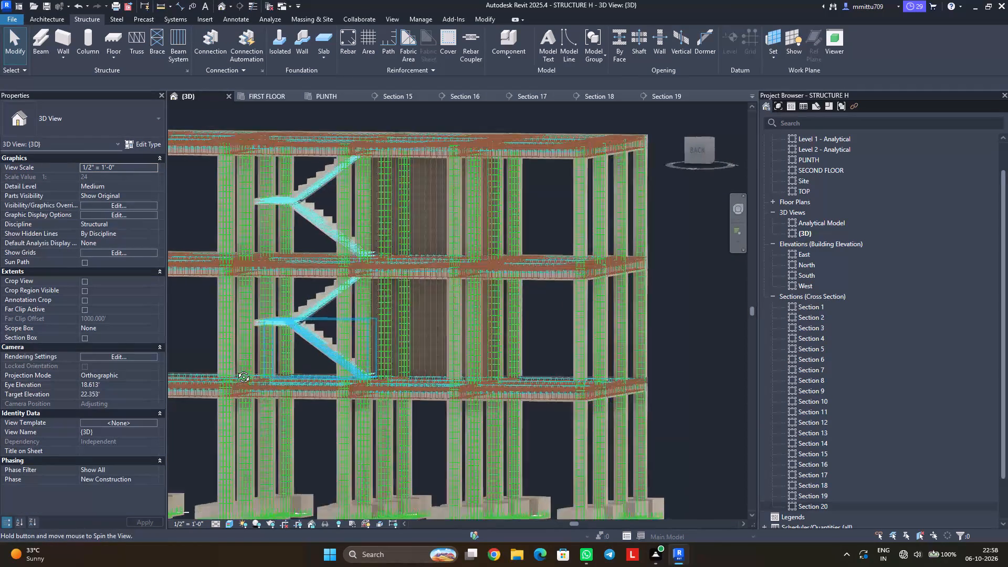
middle_click_drag(236, 369, 332, 381, "shift")
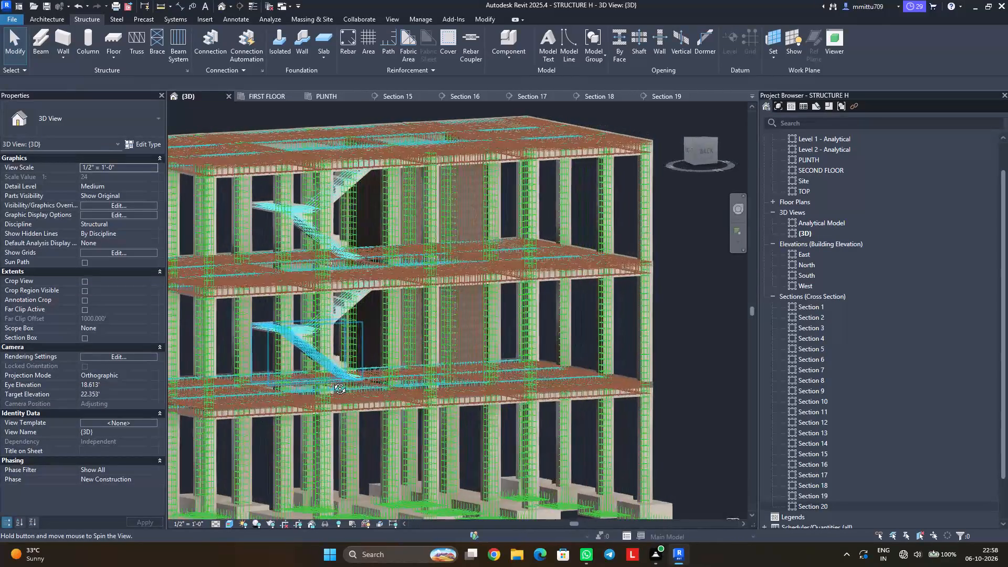
middle_click_drag(332, 381, 349, 356, "shift")
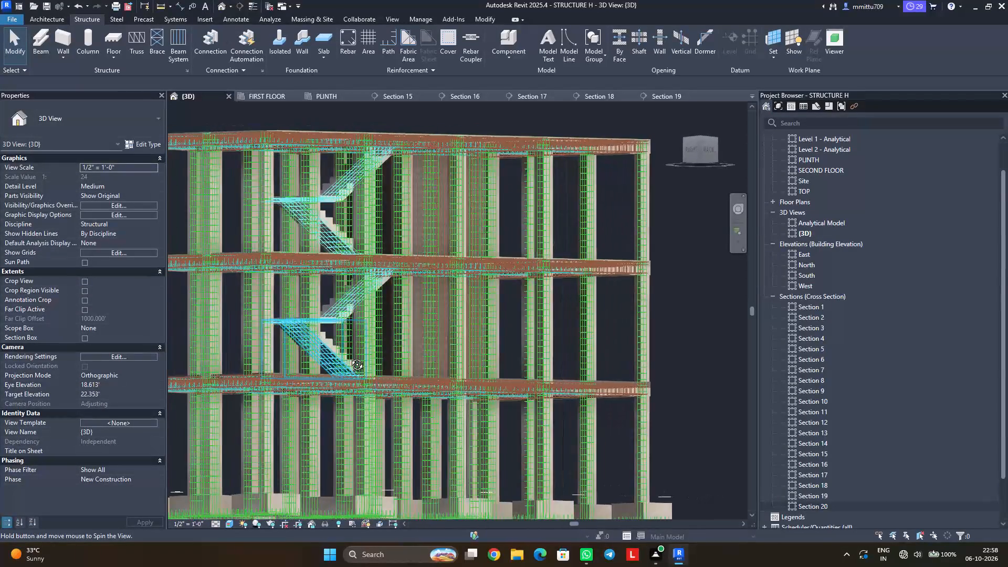
middle_click_drag(349, 356, 291, 356, "shift")
middle_click_drag(353, 355, 322, 359, "shift")
middle_click_drag(369, 359, 358, 358, "shift")
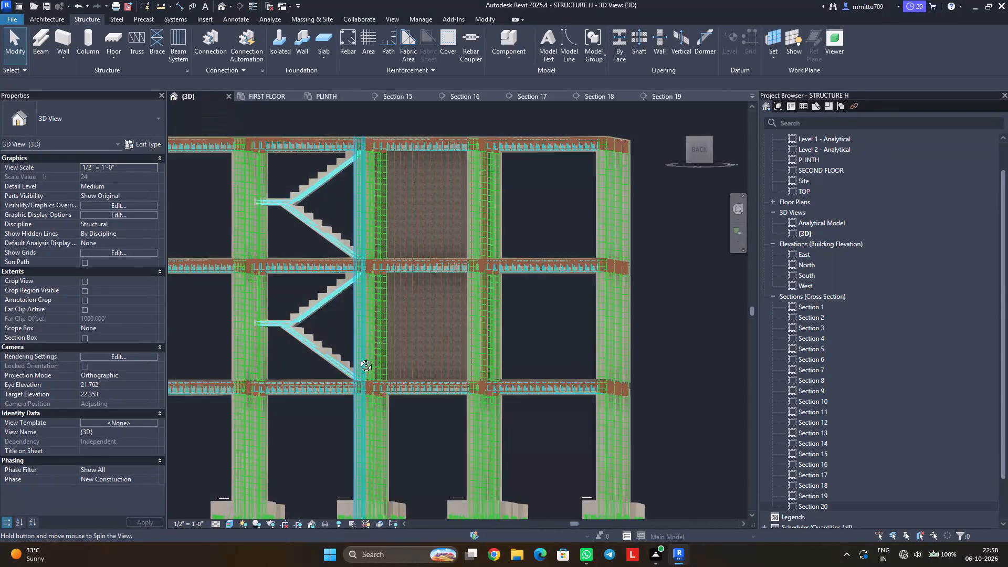
middle_click_drag(358, 358, 247, 356, "shift")
middle_click_drag(335, 354, 257, 356, "shift")
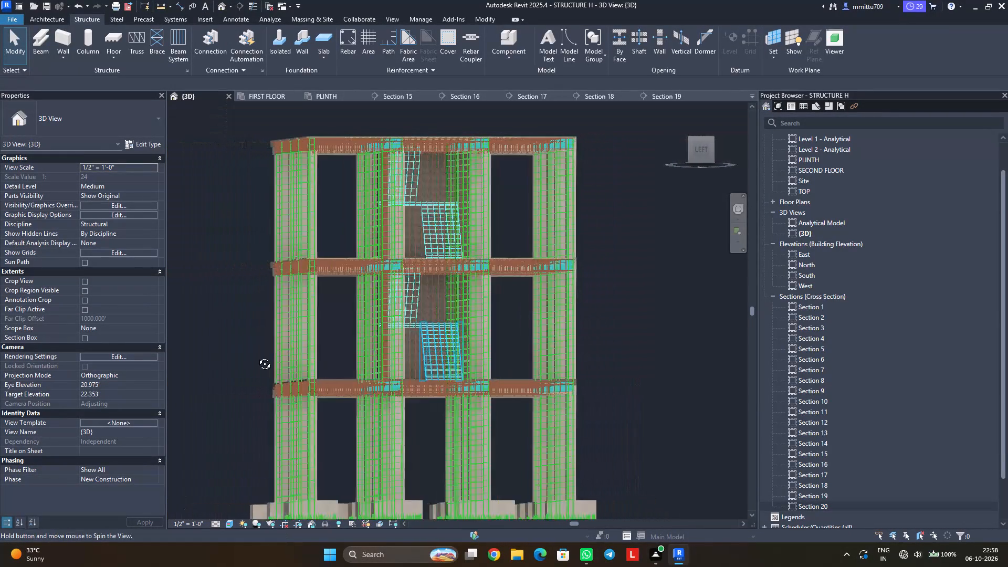
middle_click_drag(257, 356, 252, 359, "shift")
middle_click_drag(353, 357, 254, 356, "shift")
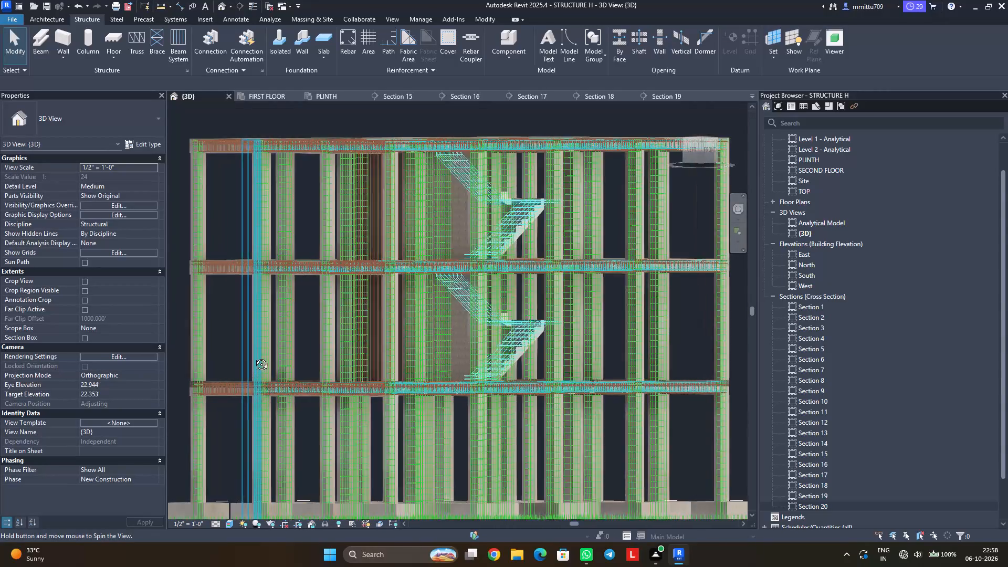
middle_click_drag(254, 356, 249, 356, "shift")
middle_click_drag(292, 348, 202, 344, "shift")
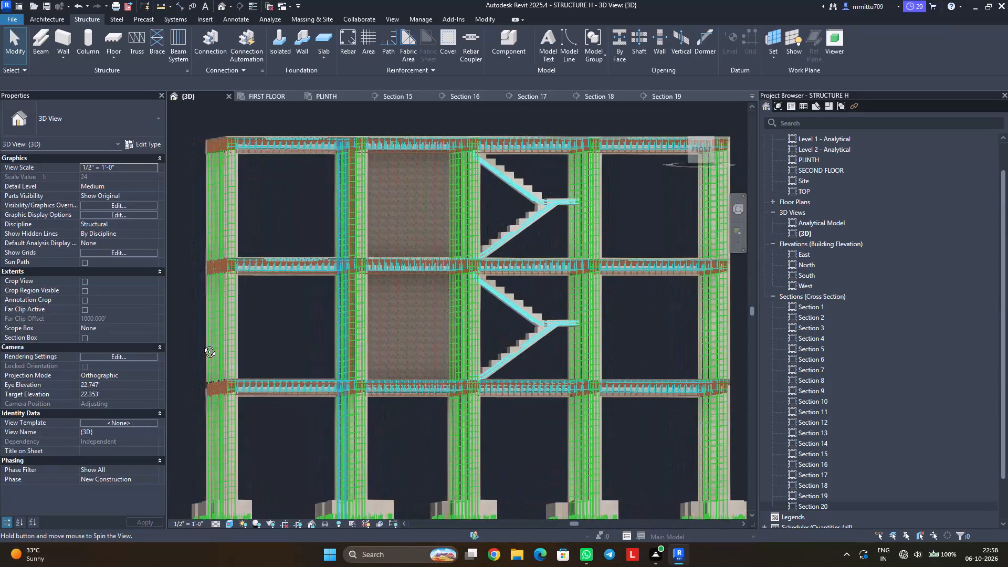
middle_click_drag(202, 344, 566, 362, "shift")
middle_click_drag(409, 341, 609, 333, "shift")
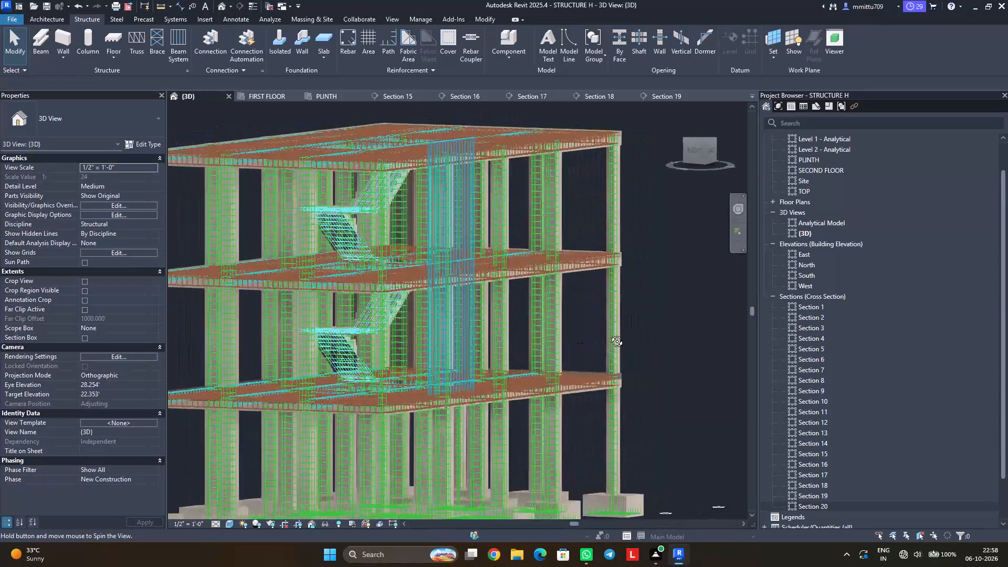
middle_click_drag(609, 333, 648, 365, "shift")
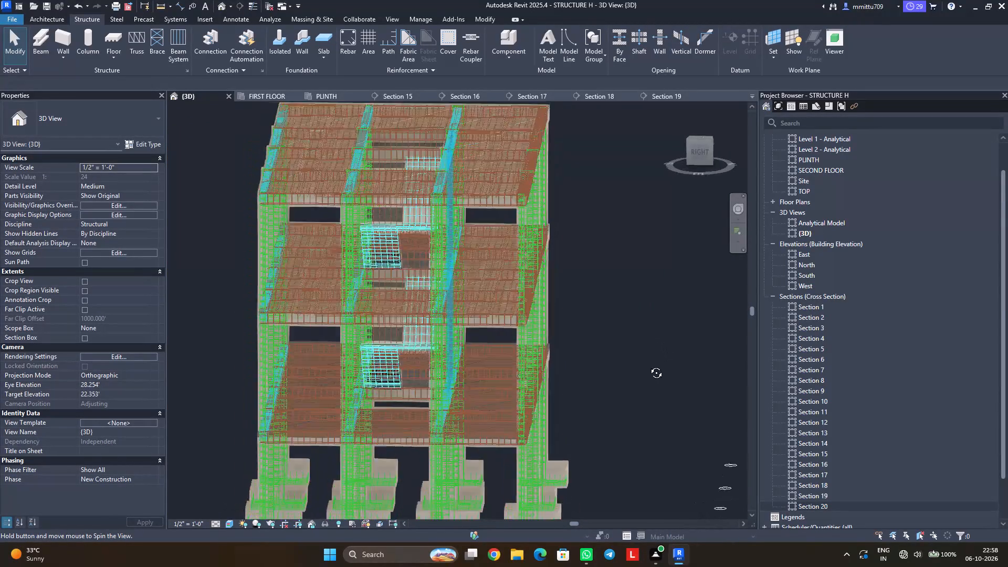
middle_click_drag(648, 365, 478, 363, "shift")
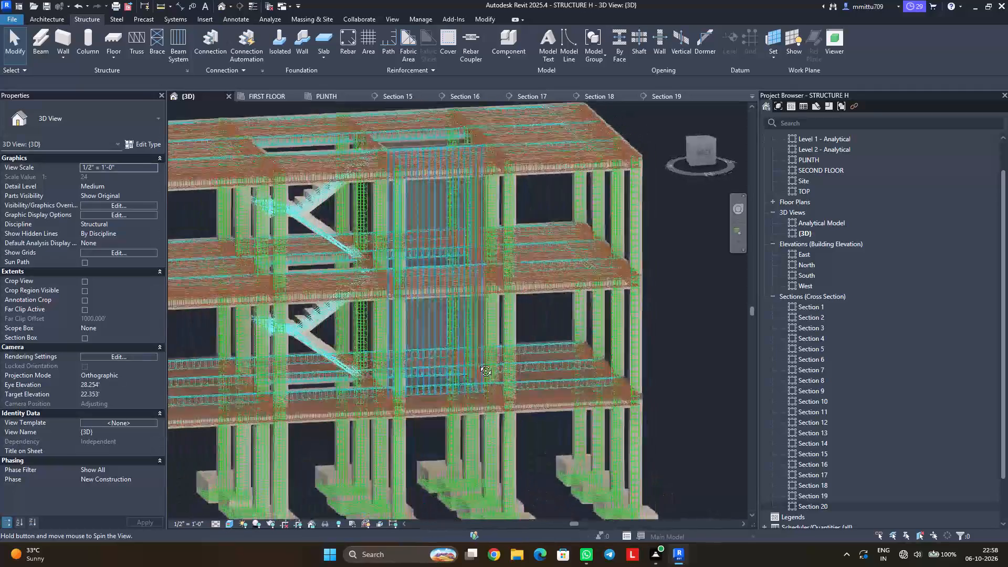
middle_click_drag(478, 363, 450, 363, "shift")
middle_click_drag(516, 350, 372, 335, "shift")
middle_click_drag(434, 340, 390, 330, "shift")
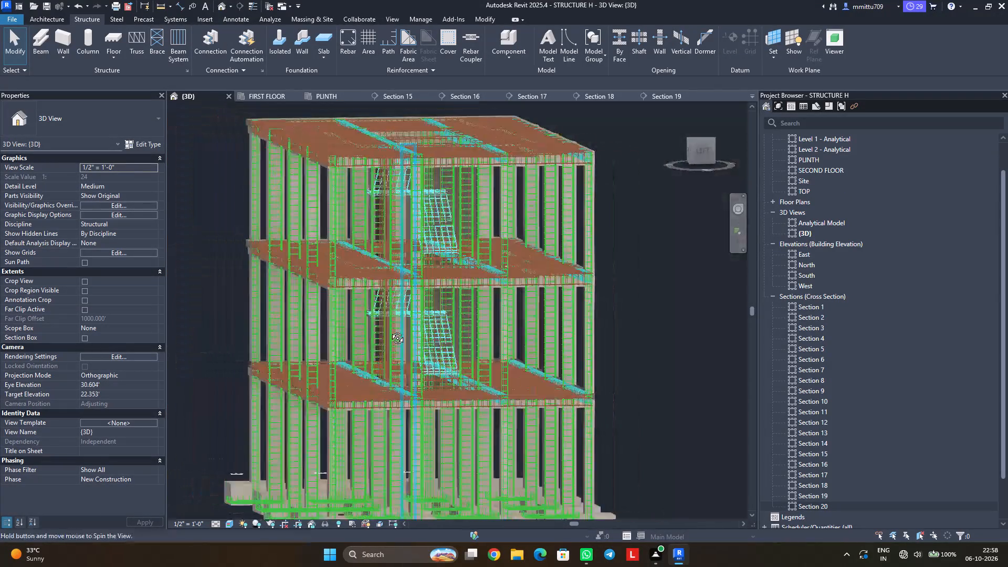
middle_click_drag(390, 330, 365, 324, "shift")
scroll(434, 208, "up", 2)
scroll(434, 208, "down", 3)
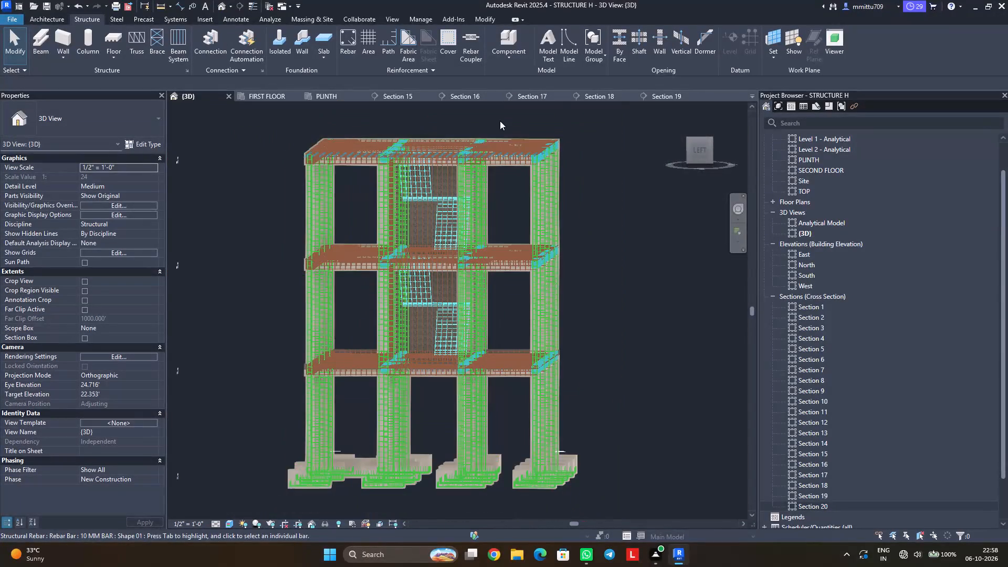
Open the Section 20 view and close the Section 15, 16, 17 and 18 views.
left_click(592, 92)
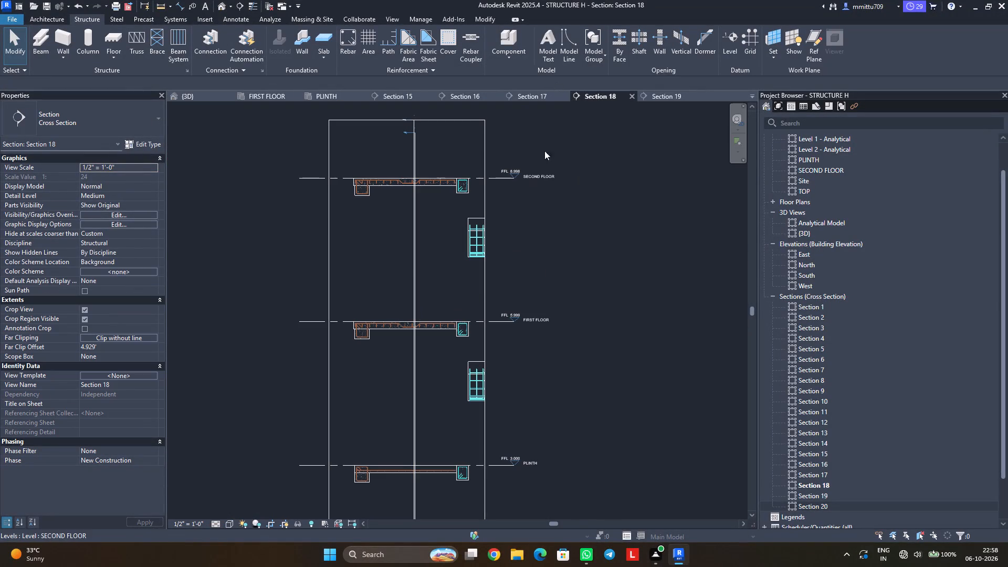
left_click(675, 97)
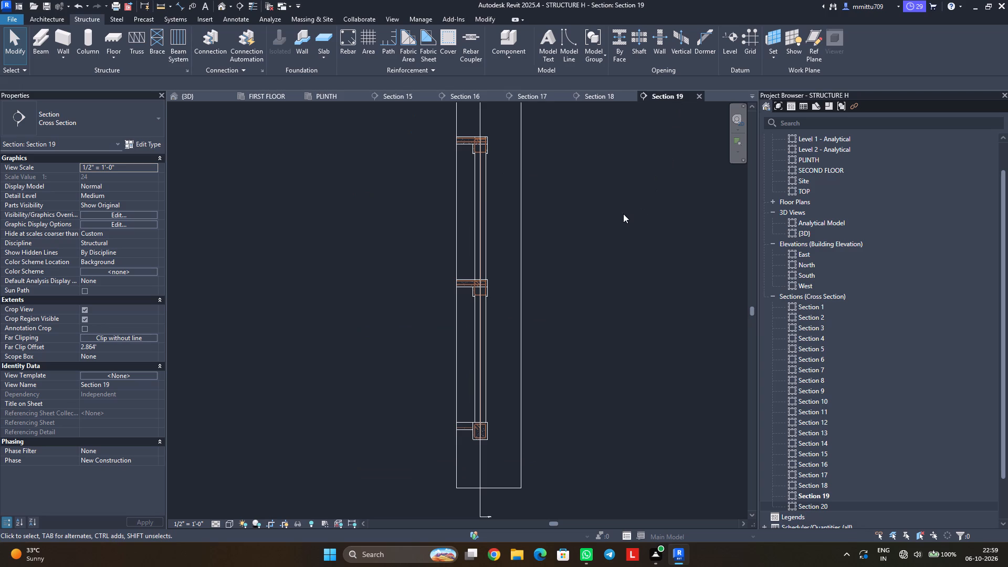
double_click(836, 508)
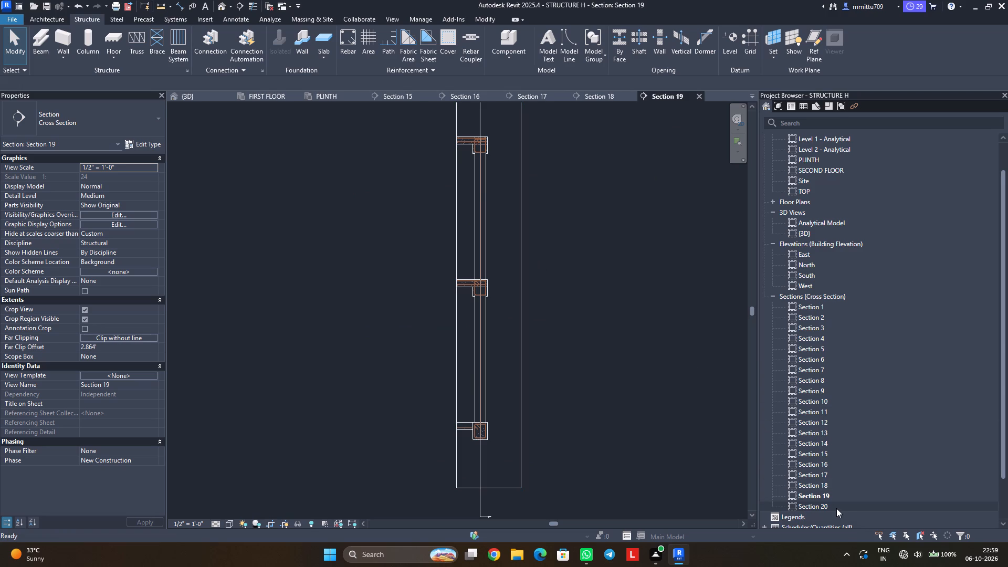
scroll(517, 183, "down", 5)
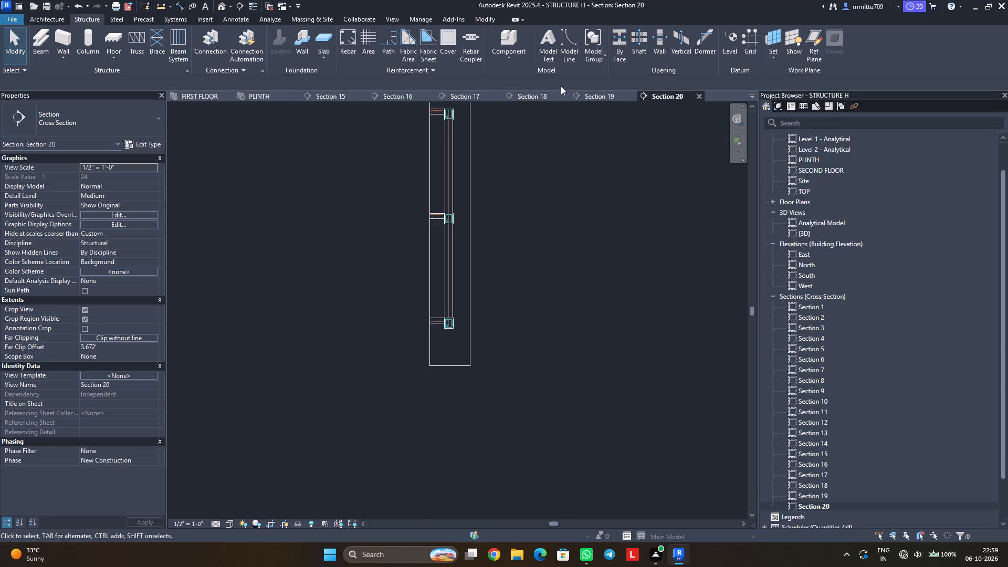
left_click(561, 97)
left_click(496, 92)
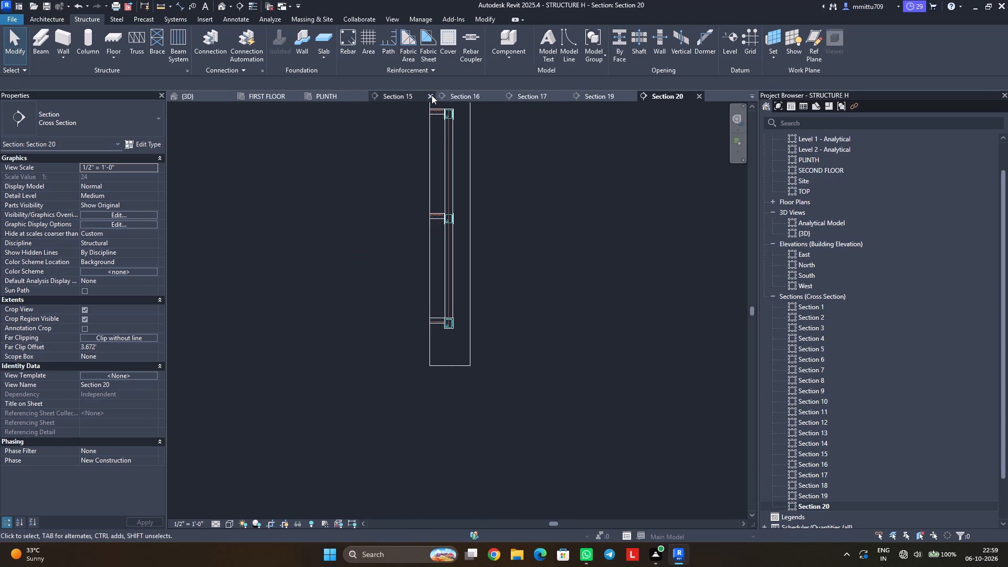
left_click(432, 95)
left_click(431, 95)
left_click(429, 96)
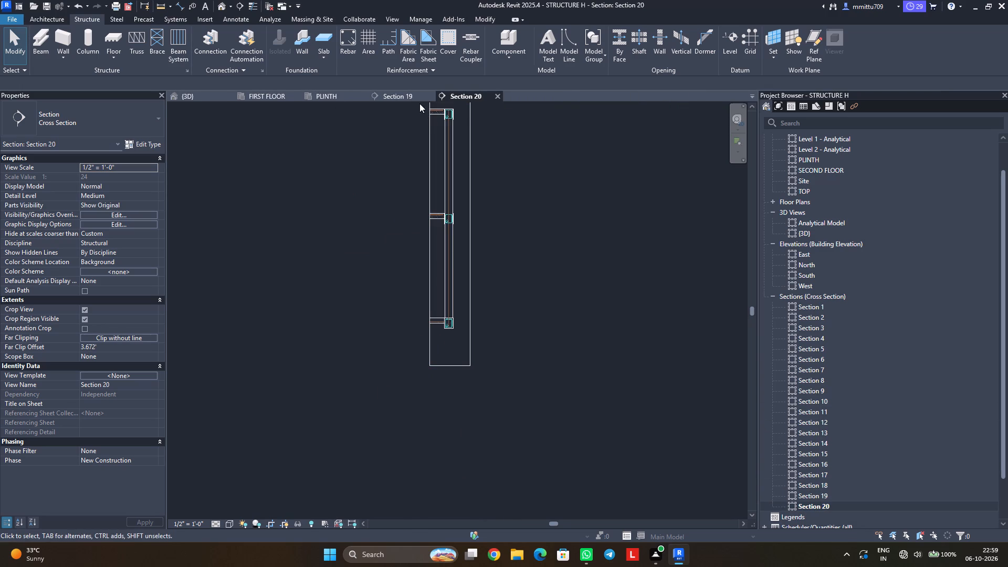
Examine the wall reinforcement in Section 19 and Section 20, and the wall layout in the {3D} view and PLINTH plan.
left_click(411, 97)
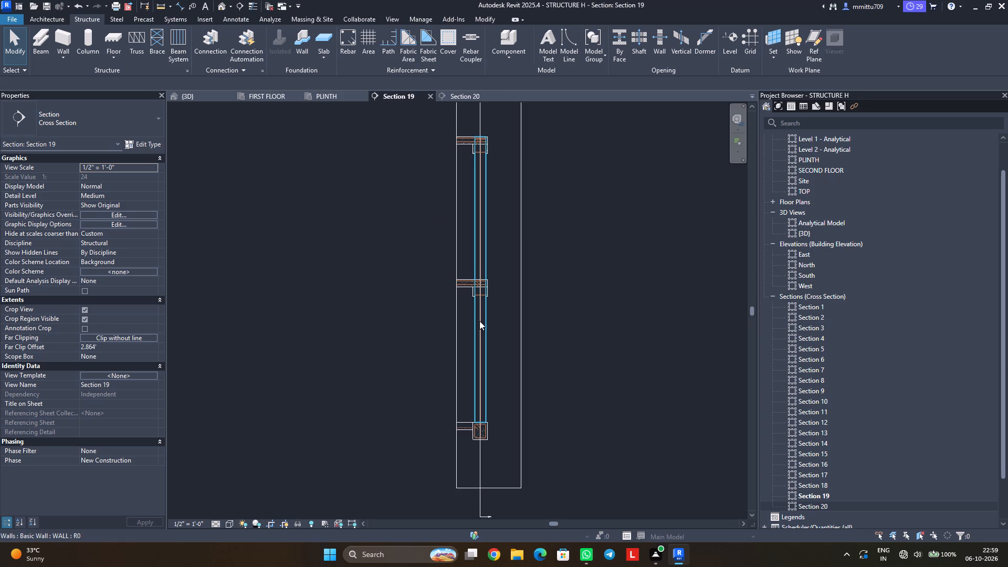
scroll(487, 349, "up", 5)
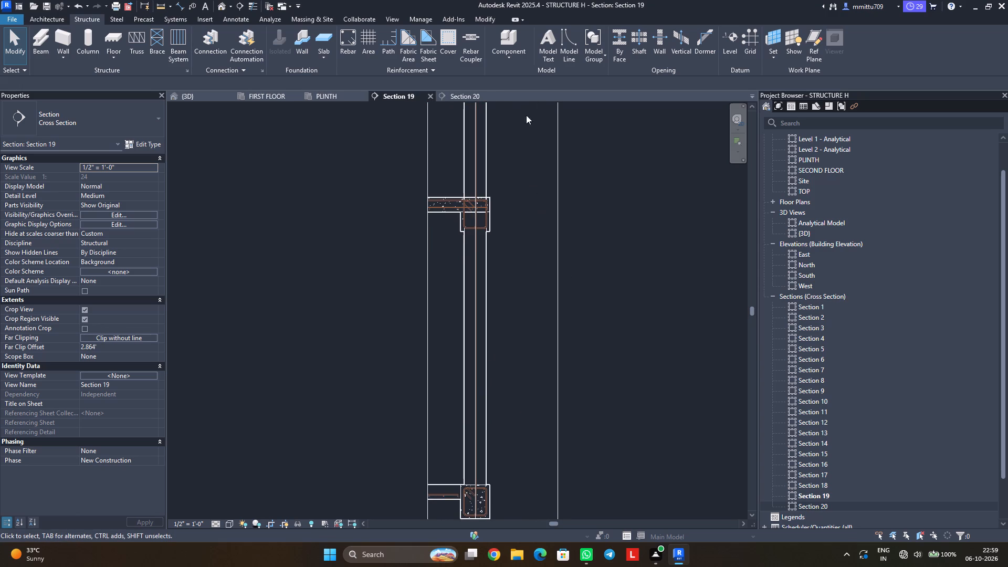
left_click(475, 96)
scroll(451, 290, "up", 3)
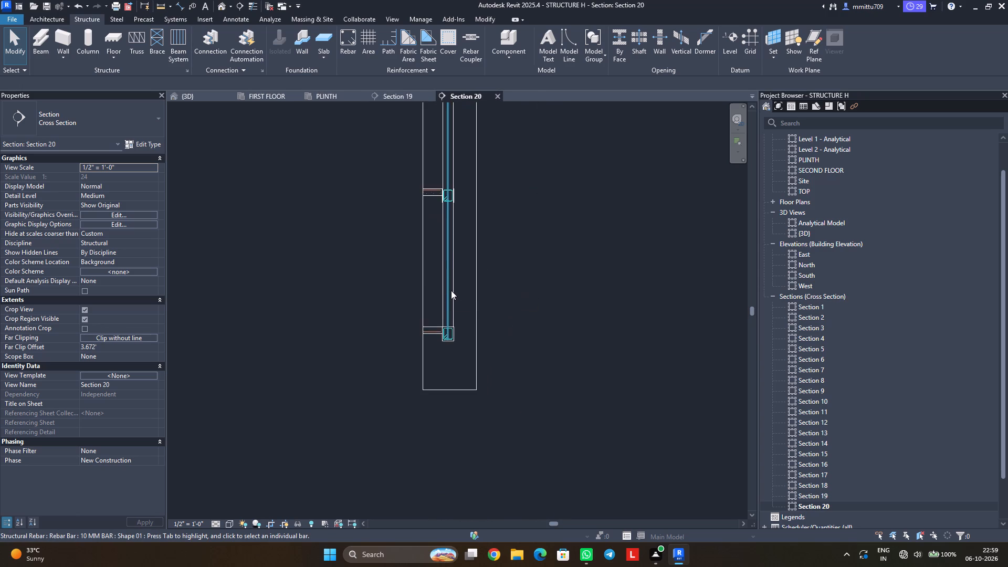
scroll(451, 290, "up", 2)
scroll(451, 290, "down", 1)
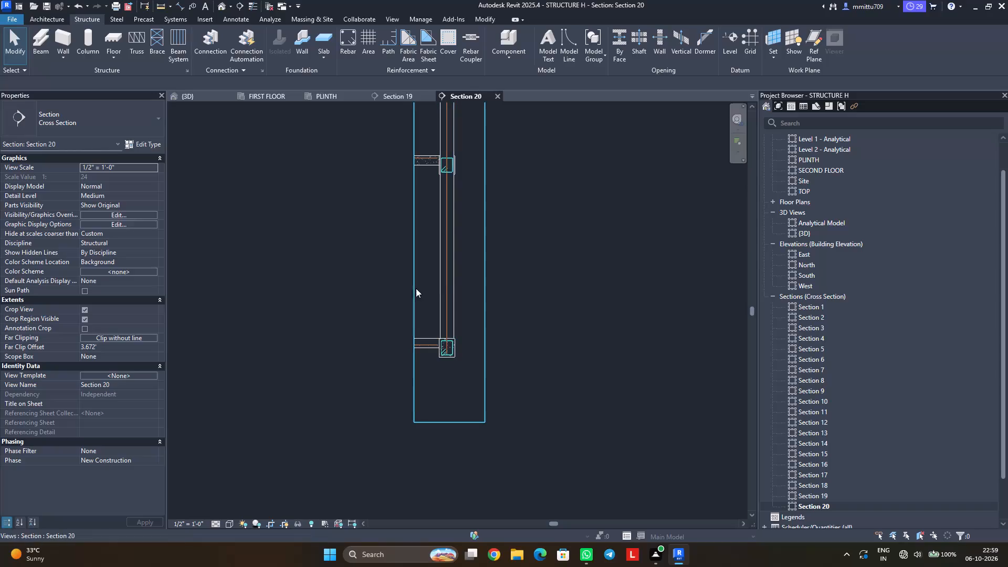
middle_click_drag(444, 287, 465, 332)
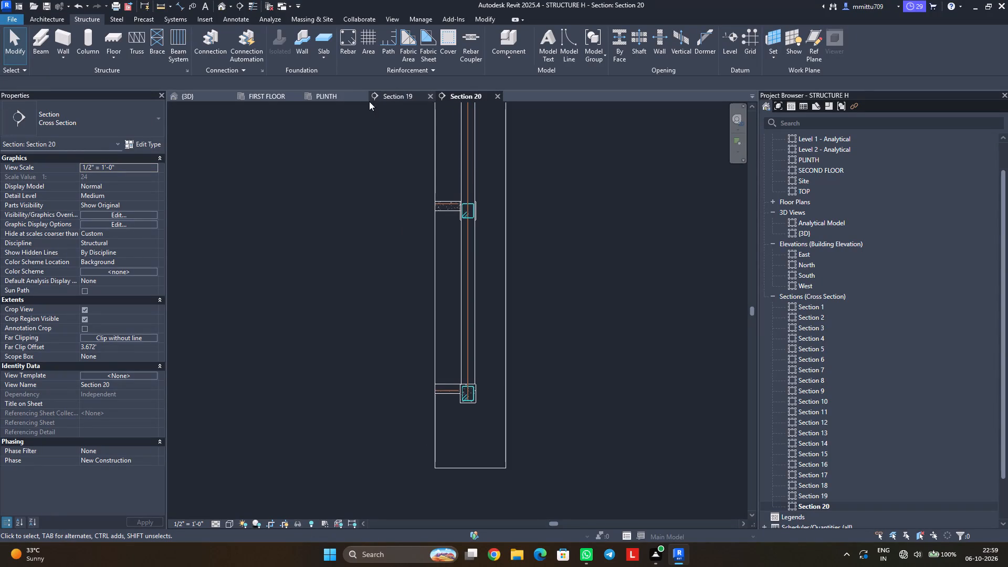
left_click(200, 94)
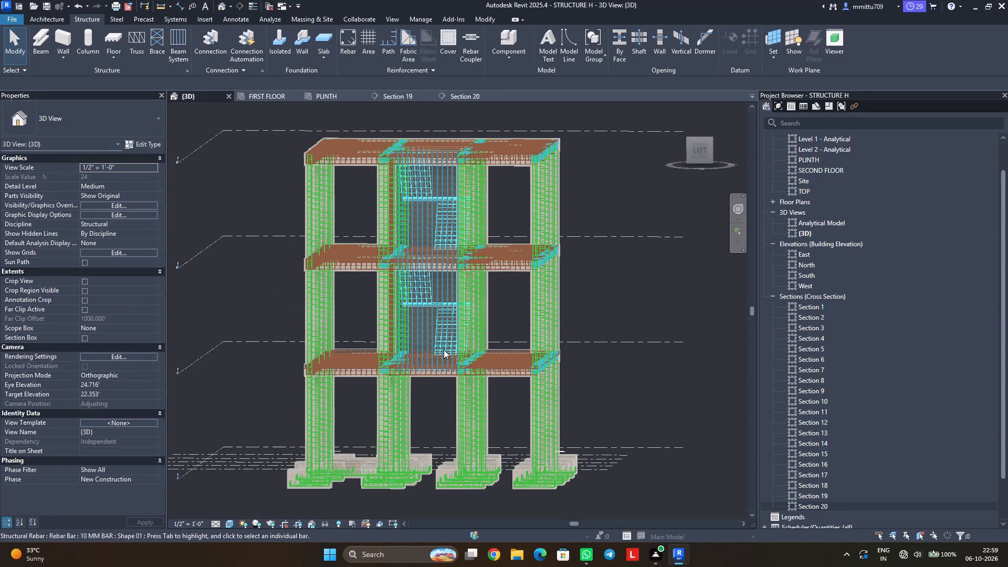
left_click(327, 94)
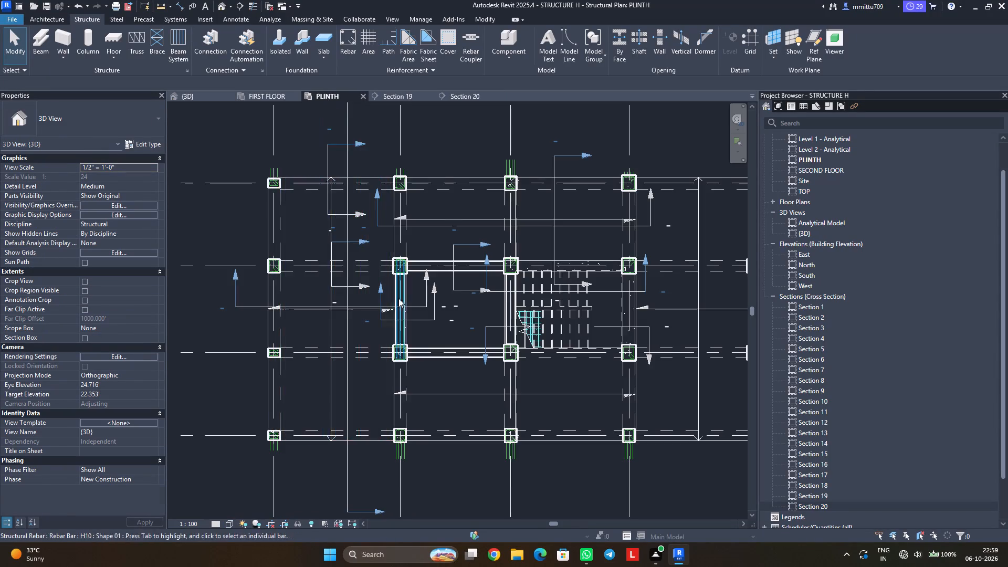
scroll(434, 336, "down", 1)
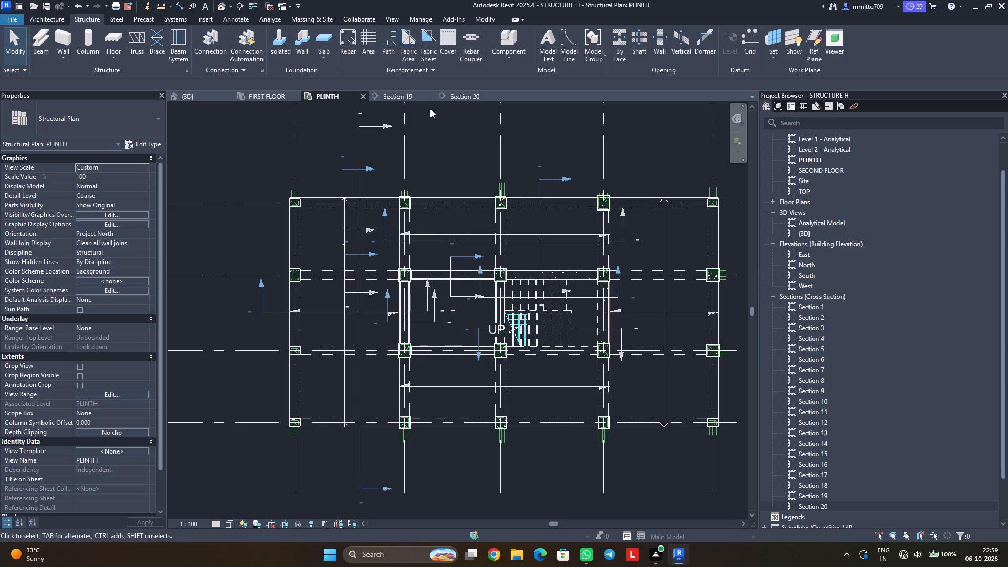
left_click(392, 98)
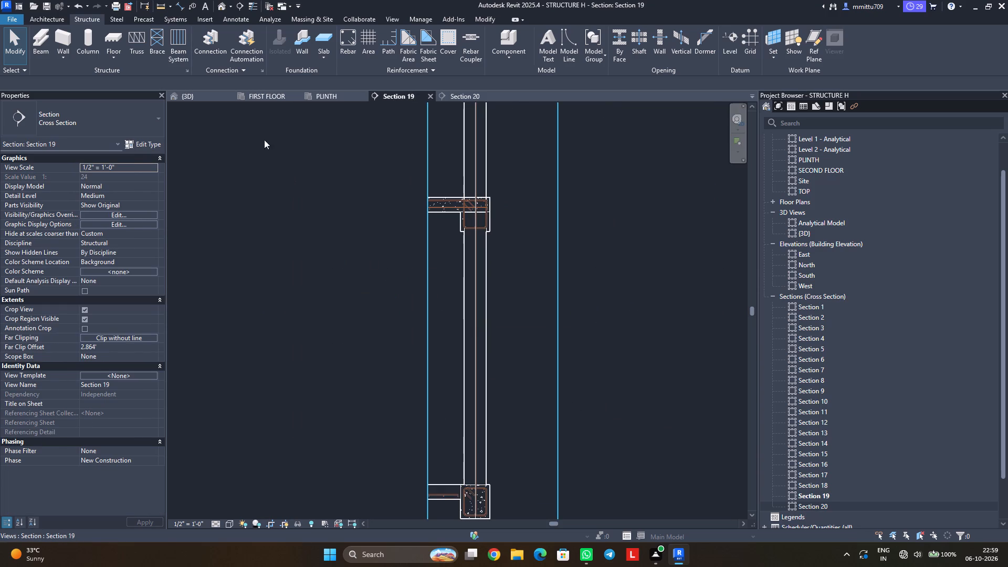
Inspect the vertical 10 MM BAR sets in the {3D} view, selecting one wall set and all its matching instances.
left_click(187, 97)
scroll(362, 310, "down", 1)
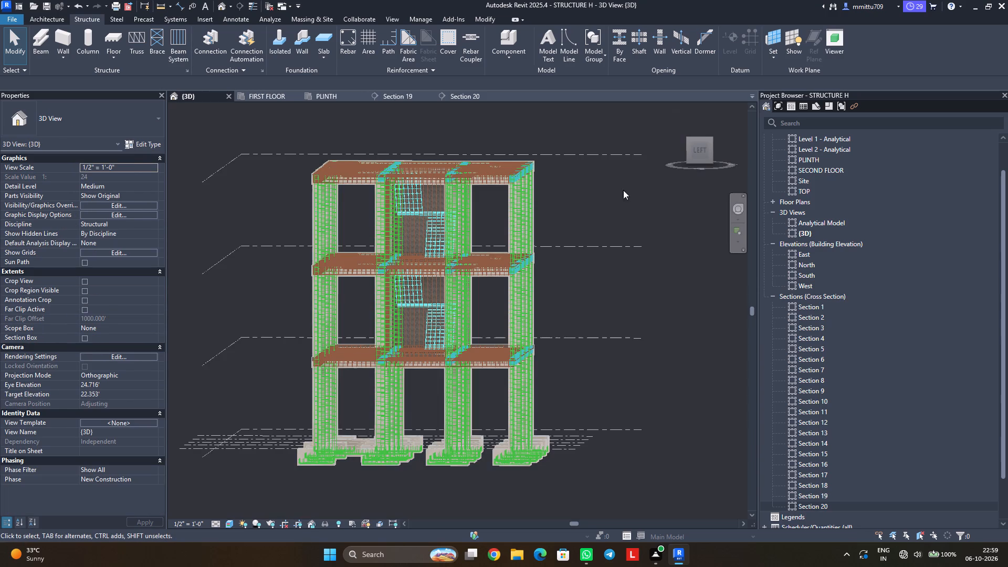
middle_click_drag(533, 313, 393, 316)
middle_click_drag(509, 318, 443, 323, "shift")
middle_click_drag(419, 323, 471, 328, "shift")
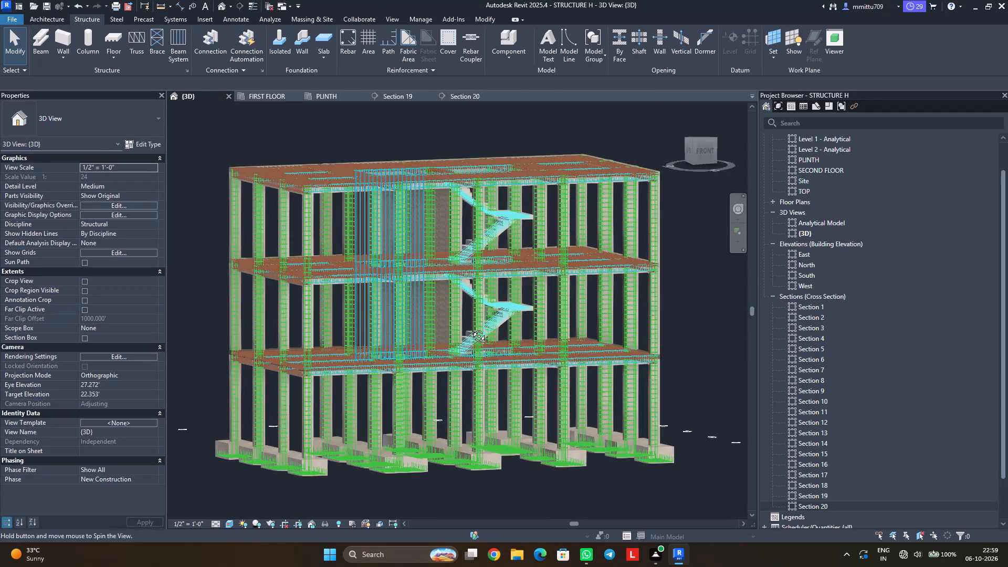
middle_click_drag(471, 328, 576, 309, "shift")
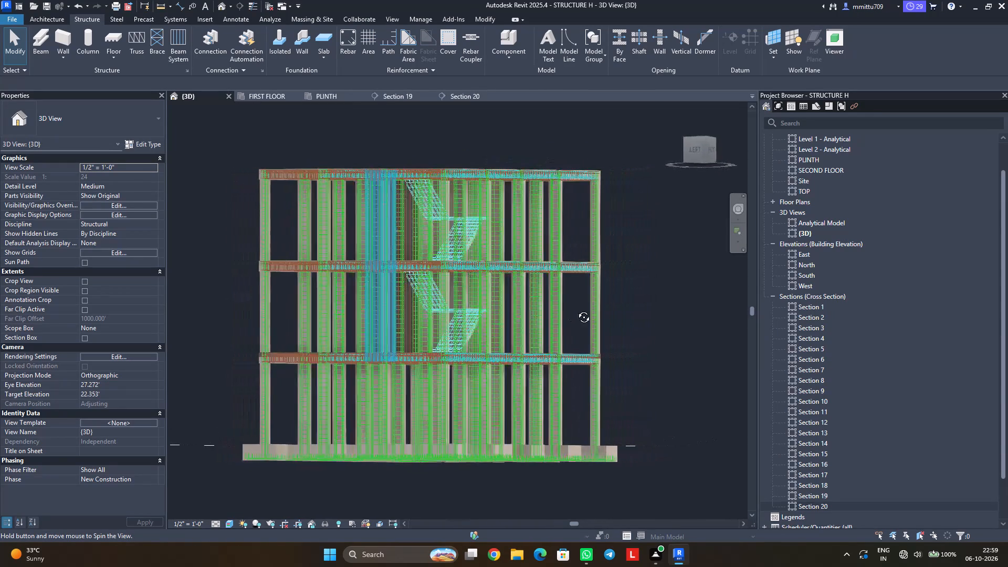
middle_click_drag(576, 309, 629, 308, "shift")
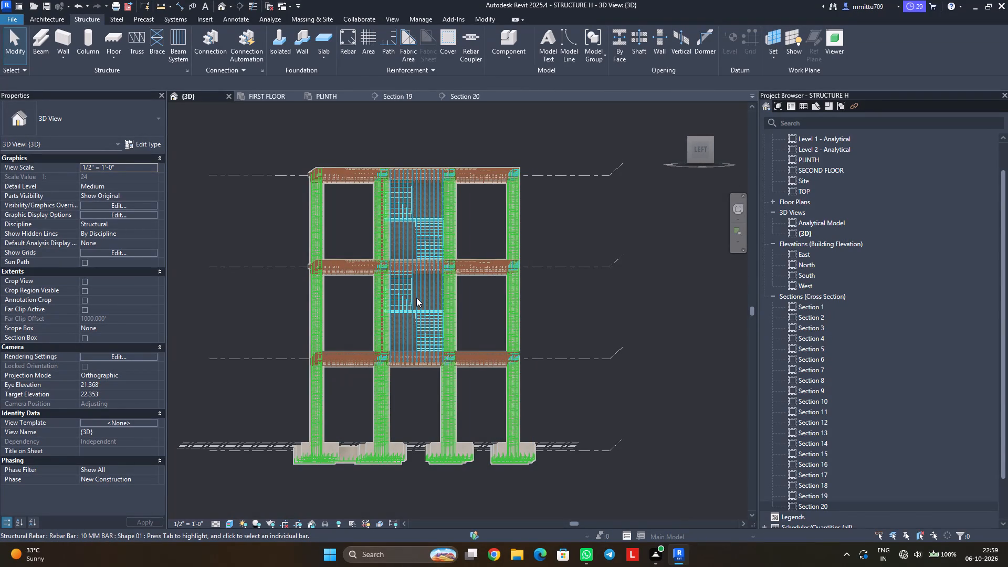
left_click(416, 298)
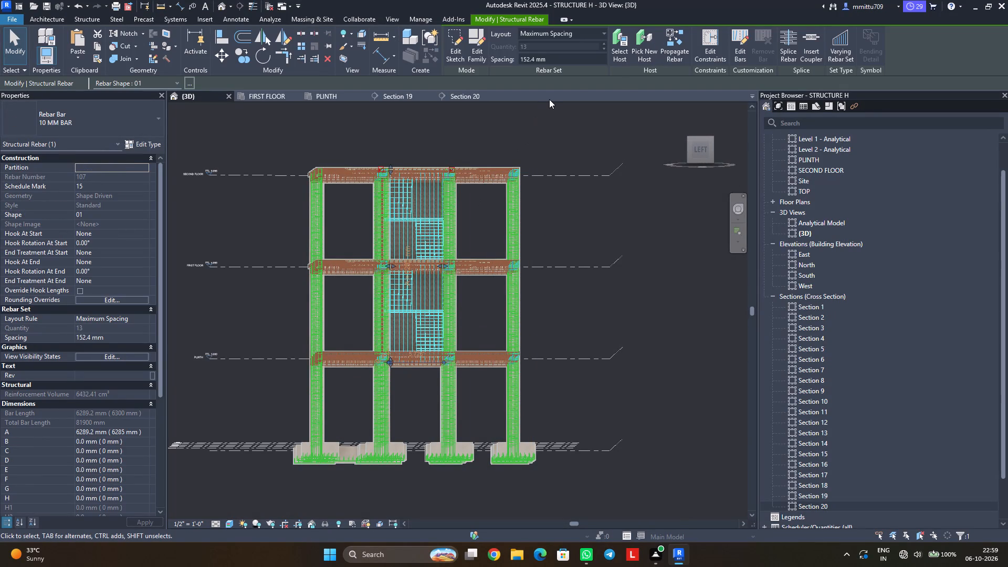
type("SA")
key("Escape")
key("Escape")
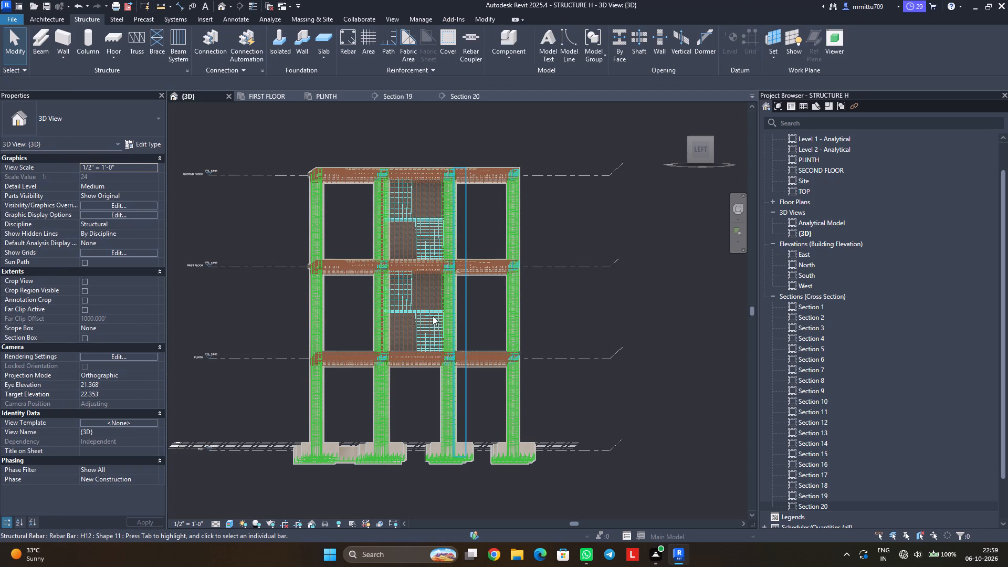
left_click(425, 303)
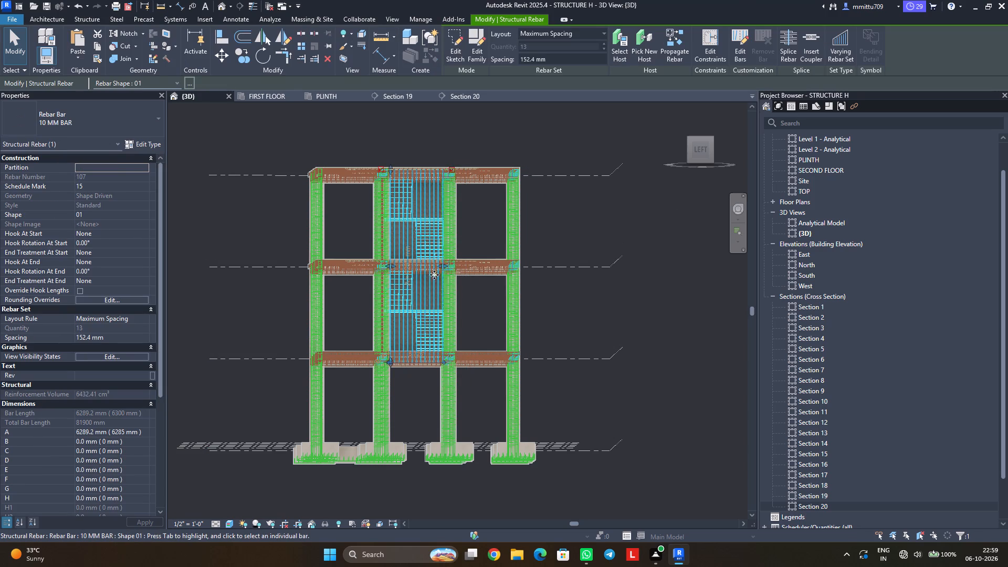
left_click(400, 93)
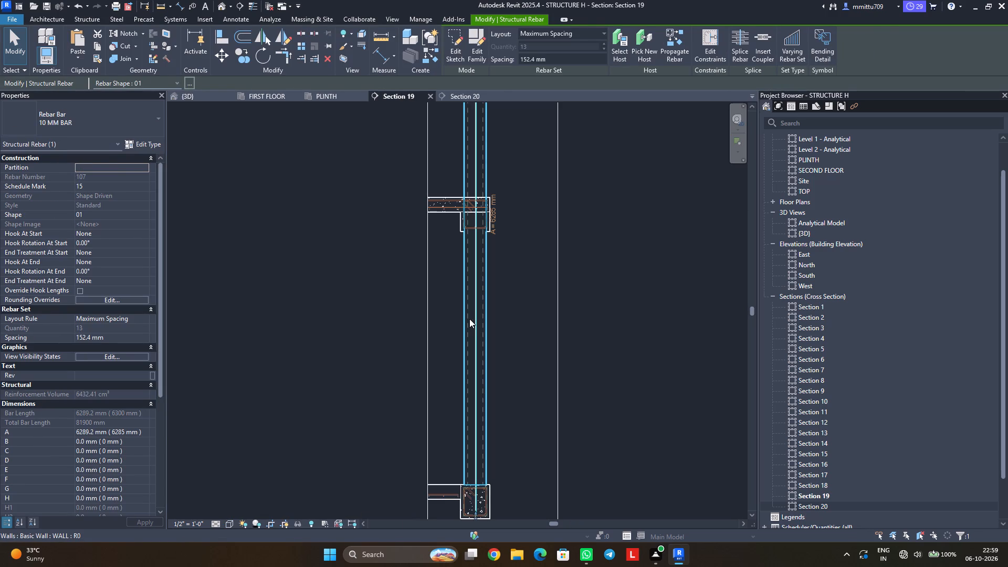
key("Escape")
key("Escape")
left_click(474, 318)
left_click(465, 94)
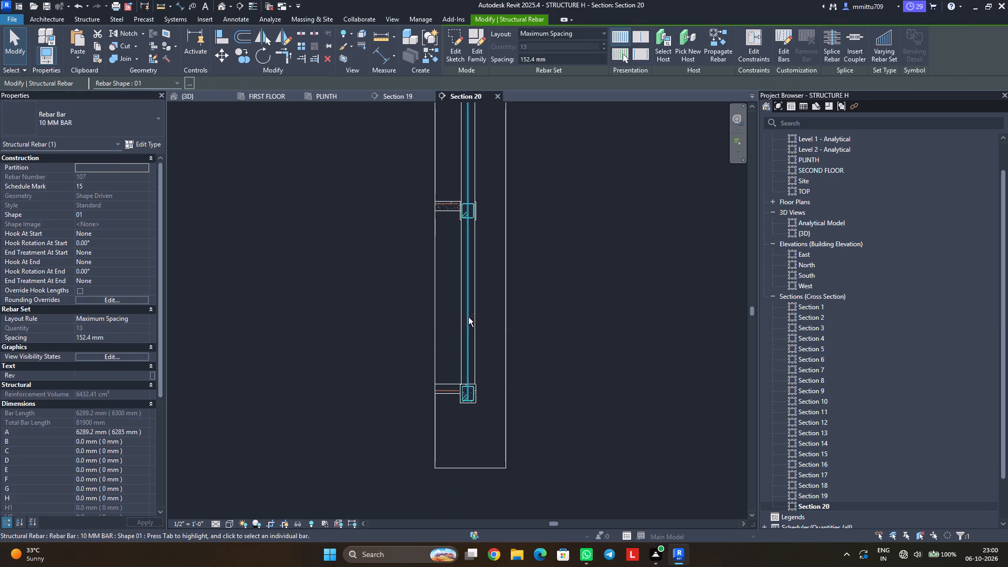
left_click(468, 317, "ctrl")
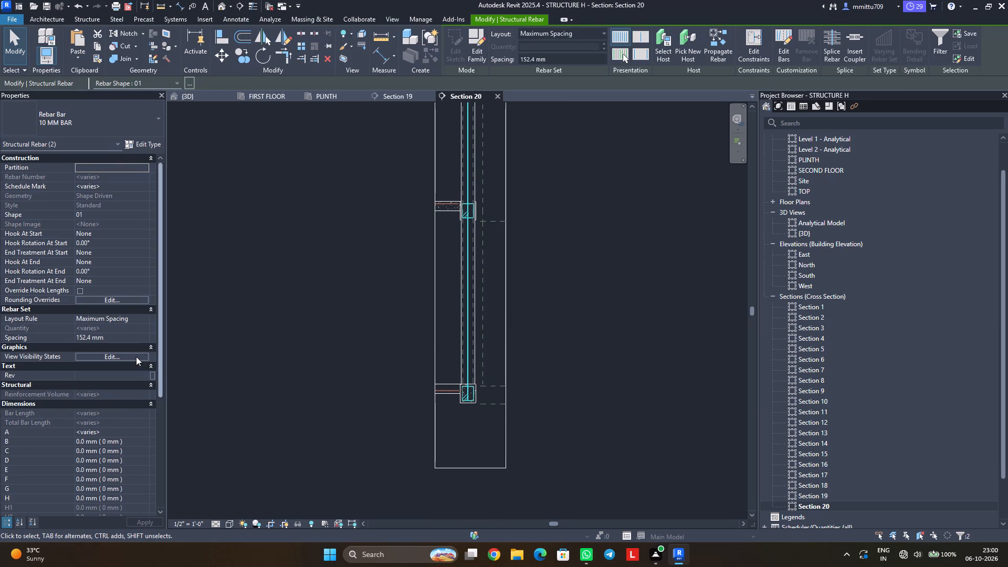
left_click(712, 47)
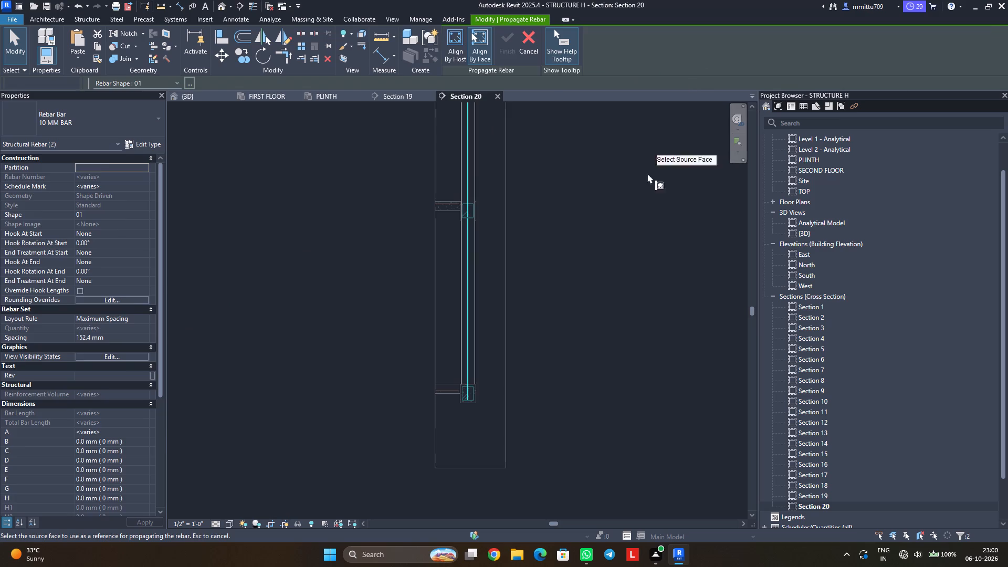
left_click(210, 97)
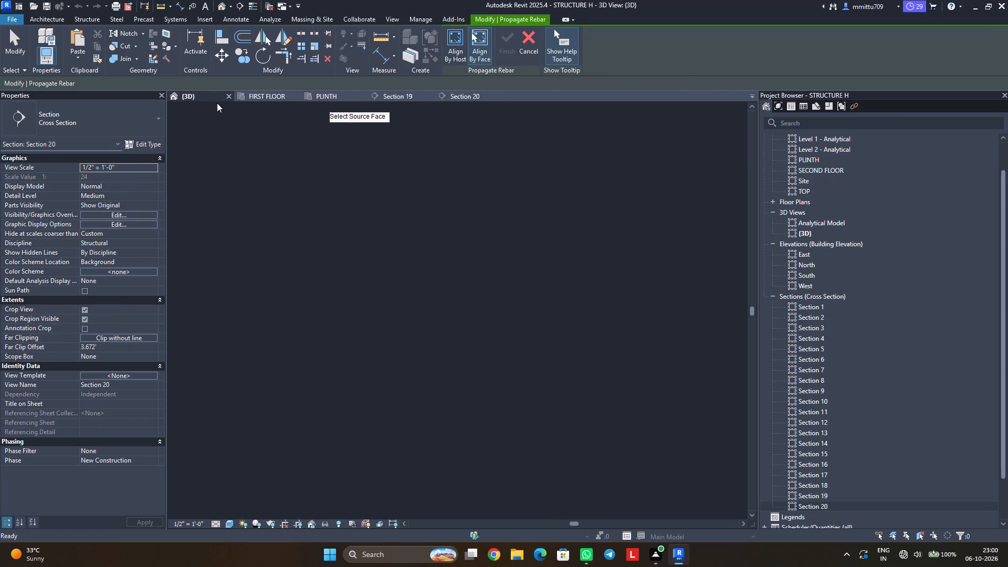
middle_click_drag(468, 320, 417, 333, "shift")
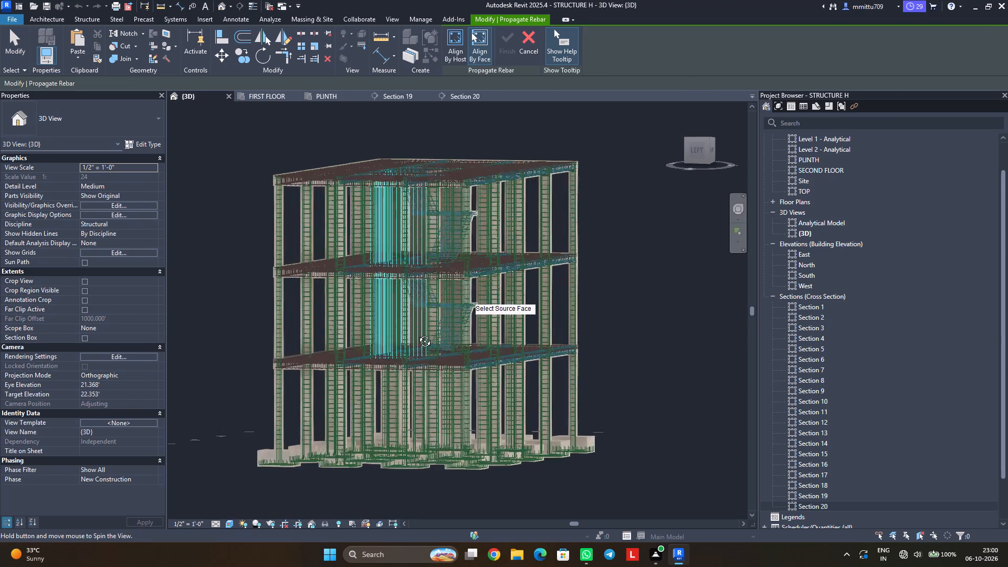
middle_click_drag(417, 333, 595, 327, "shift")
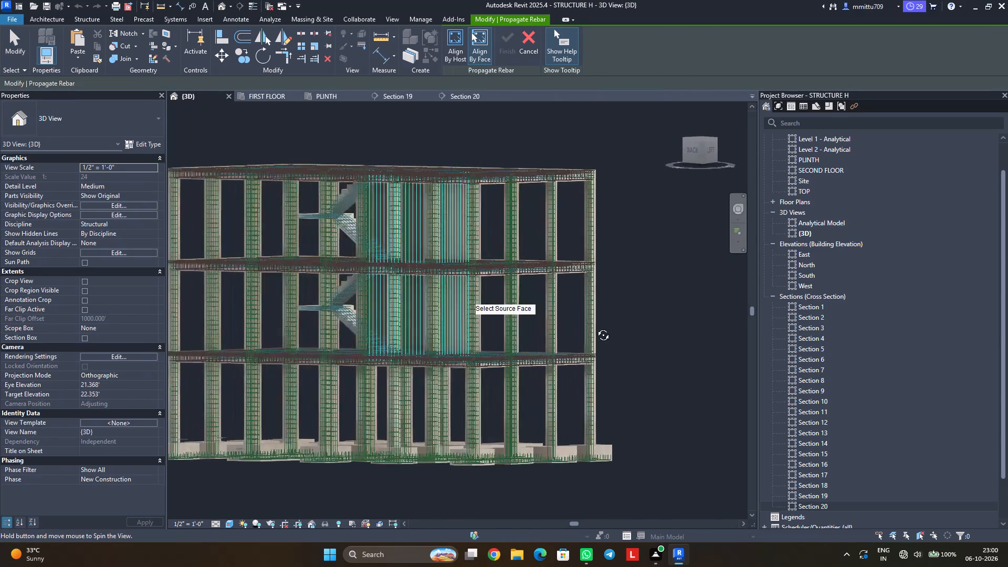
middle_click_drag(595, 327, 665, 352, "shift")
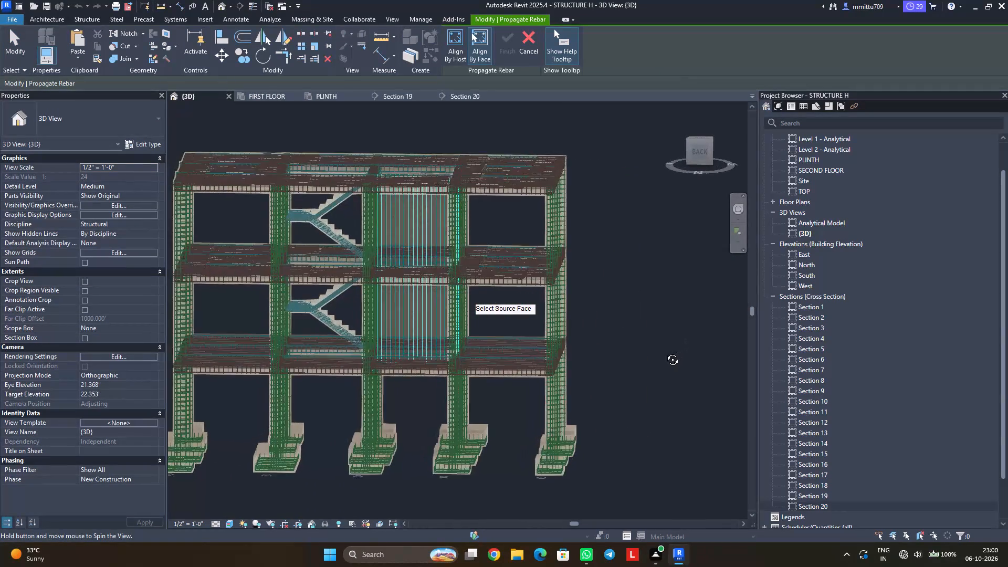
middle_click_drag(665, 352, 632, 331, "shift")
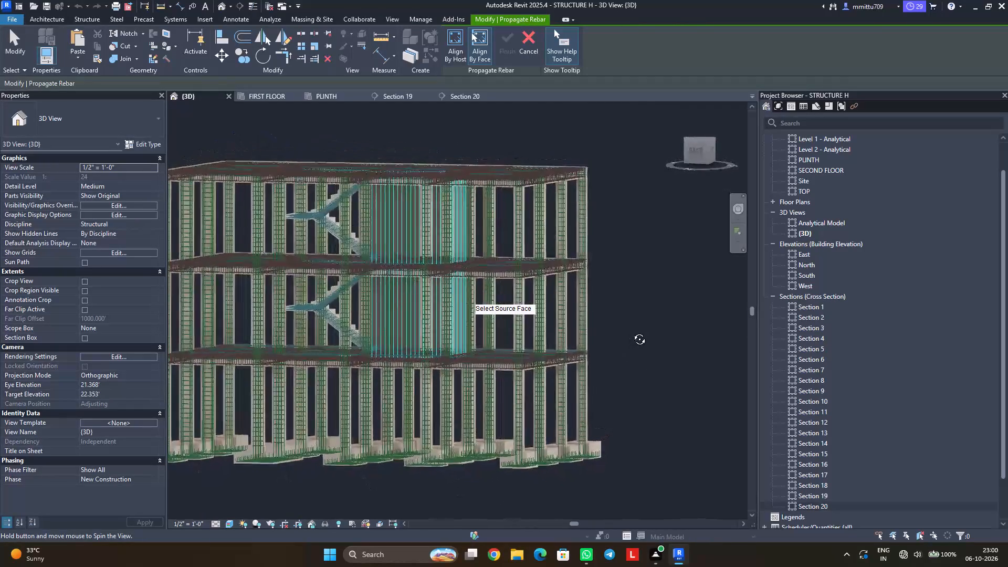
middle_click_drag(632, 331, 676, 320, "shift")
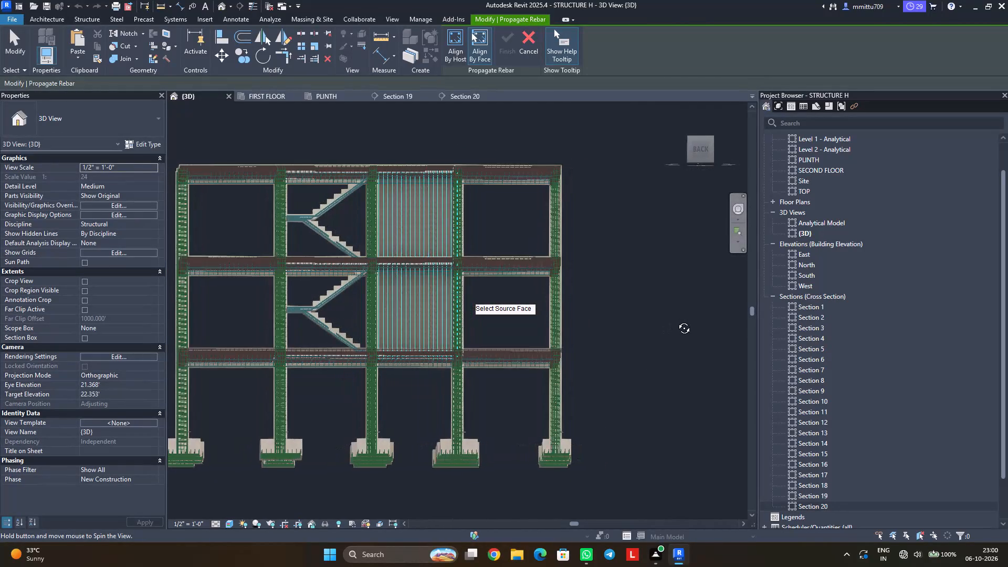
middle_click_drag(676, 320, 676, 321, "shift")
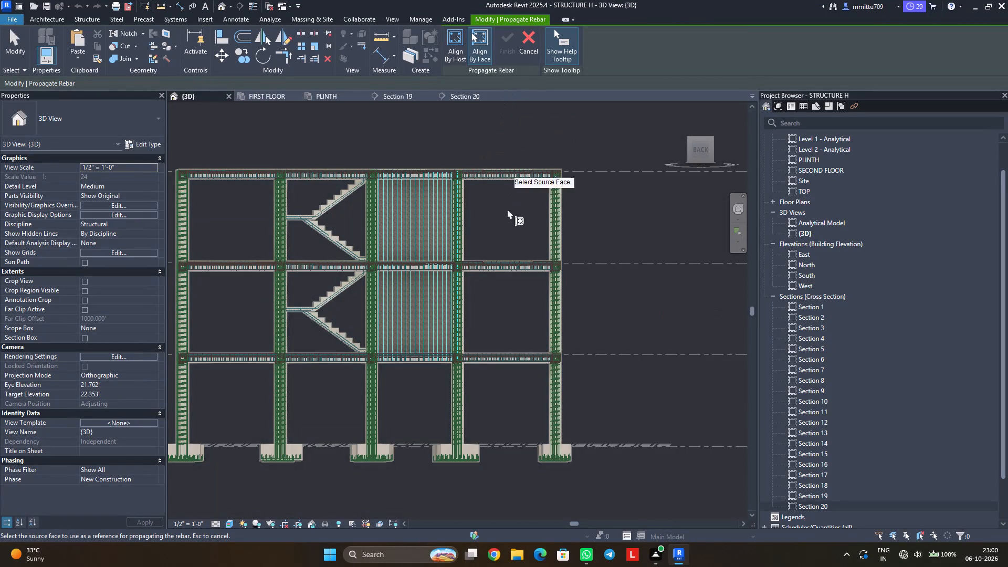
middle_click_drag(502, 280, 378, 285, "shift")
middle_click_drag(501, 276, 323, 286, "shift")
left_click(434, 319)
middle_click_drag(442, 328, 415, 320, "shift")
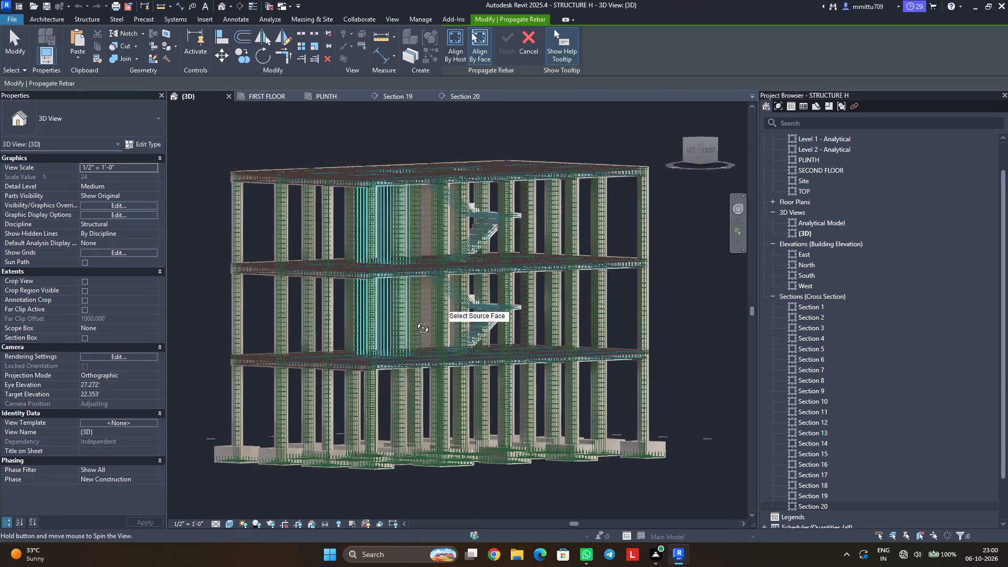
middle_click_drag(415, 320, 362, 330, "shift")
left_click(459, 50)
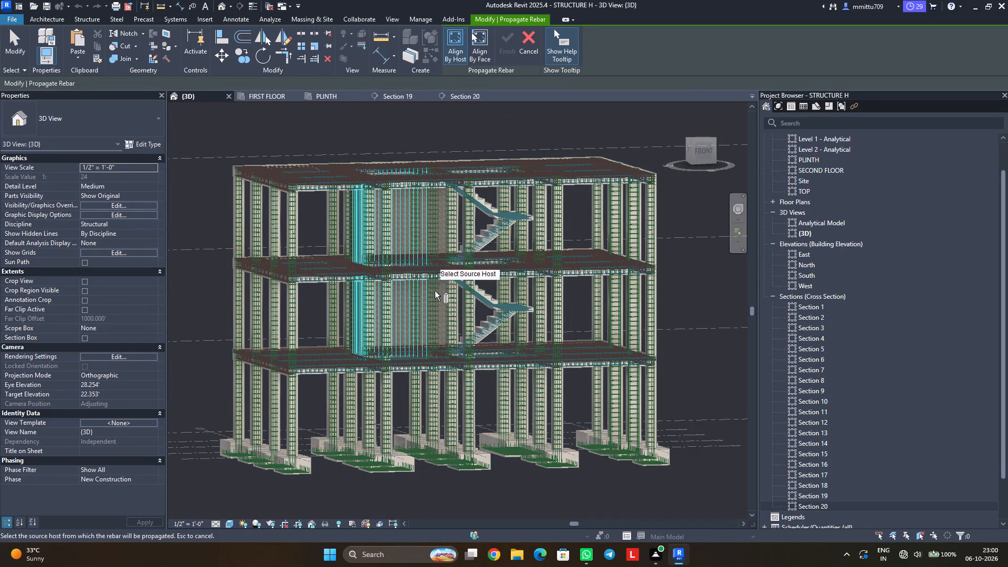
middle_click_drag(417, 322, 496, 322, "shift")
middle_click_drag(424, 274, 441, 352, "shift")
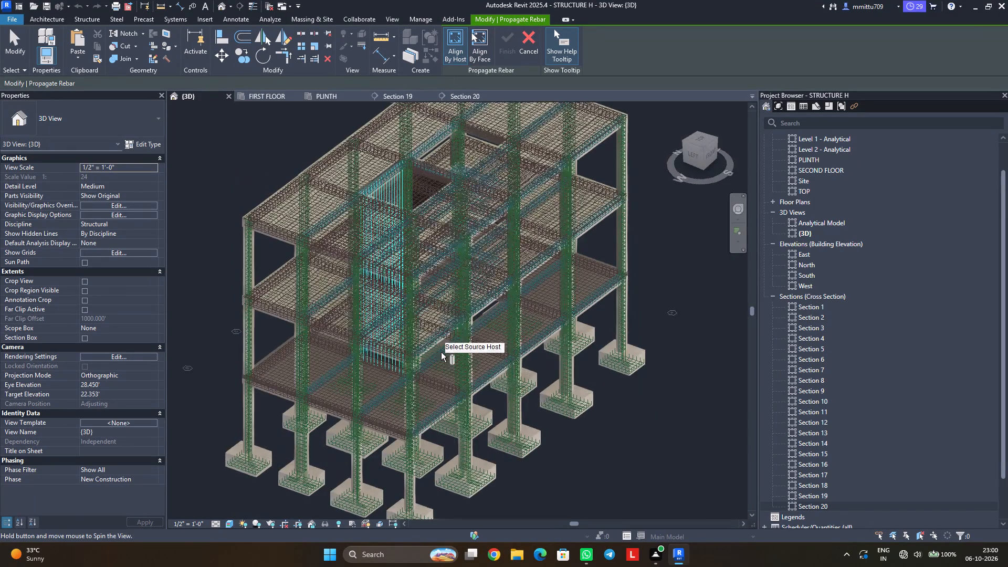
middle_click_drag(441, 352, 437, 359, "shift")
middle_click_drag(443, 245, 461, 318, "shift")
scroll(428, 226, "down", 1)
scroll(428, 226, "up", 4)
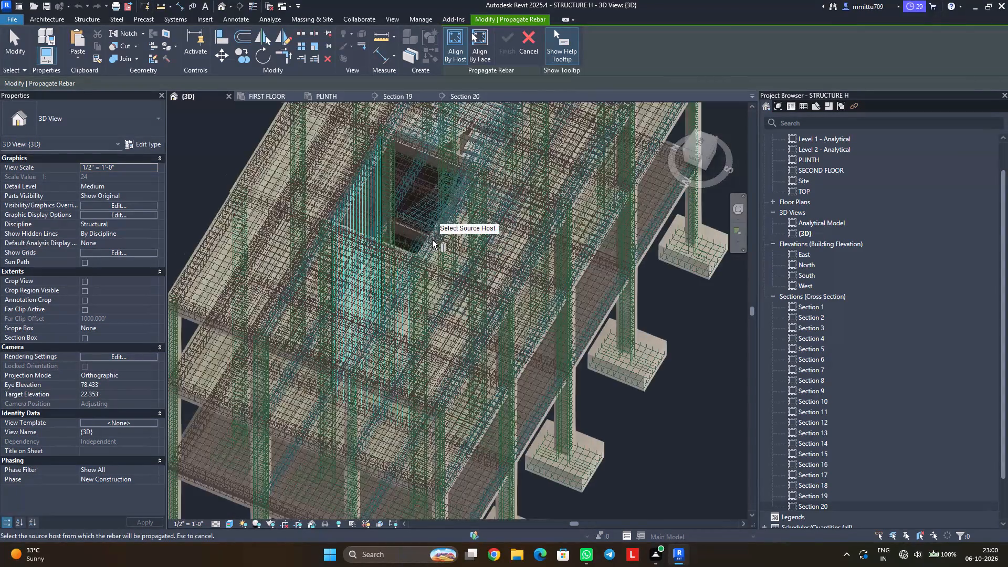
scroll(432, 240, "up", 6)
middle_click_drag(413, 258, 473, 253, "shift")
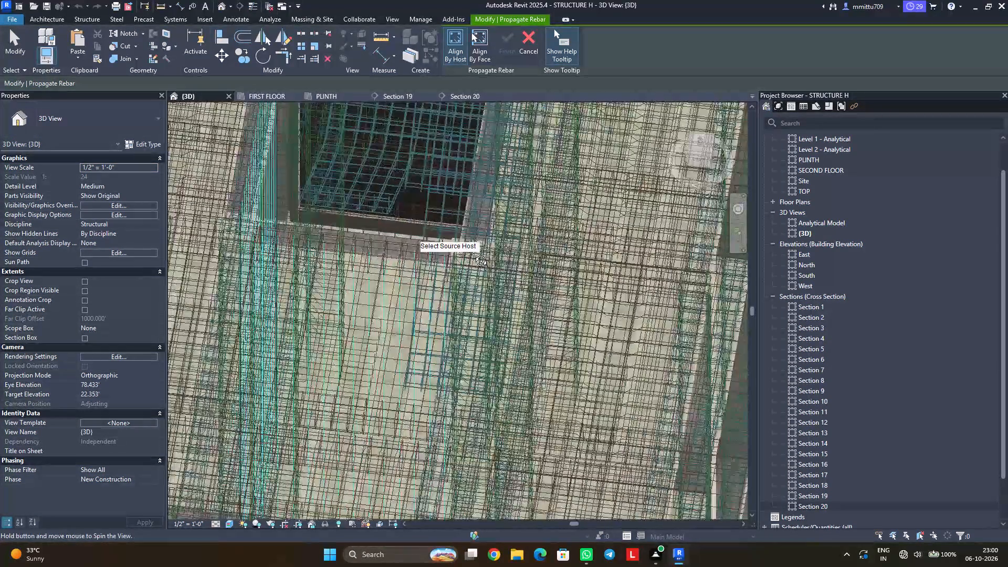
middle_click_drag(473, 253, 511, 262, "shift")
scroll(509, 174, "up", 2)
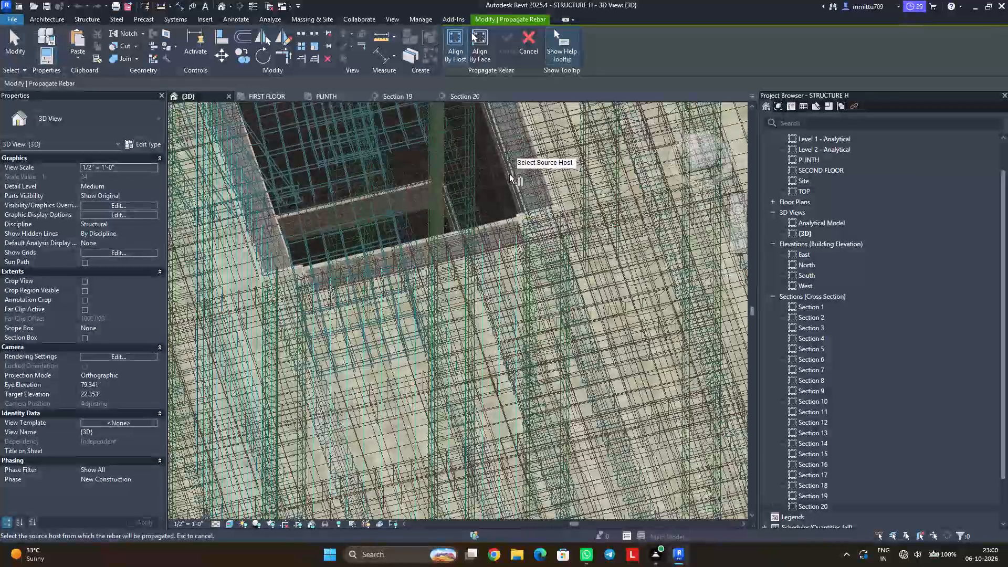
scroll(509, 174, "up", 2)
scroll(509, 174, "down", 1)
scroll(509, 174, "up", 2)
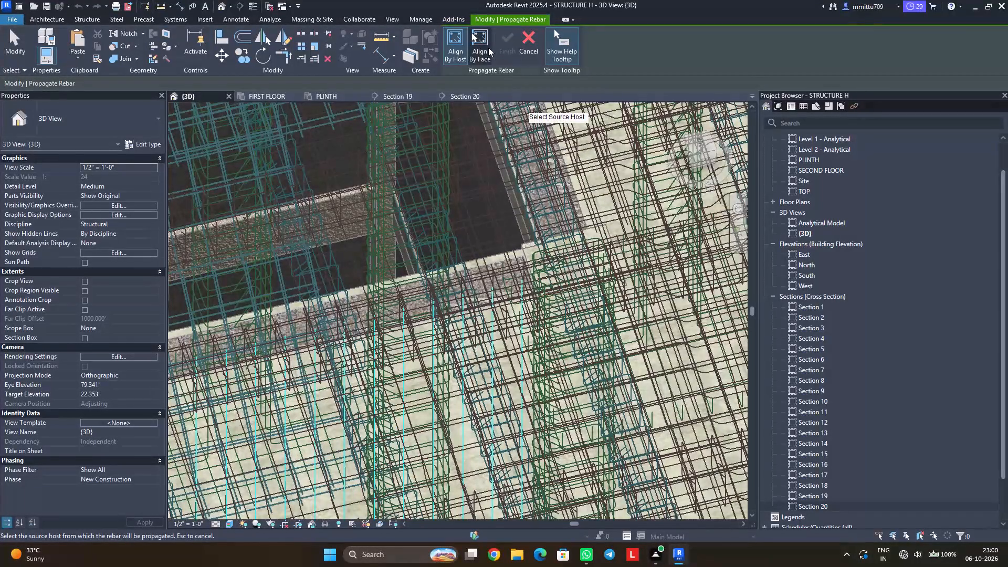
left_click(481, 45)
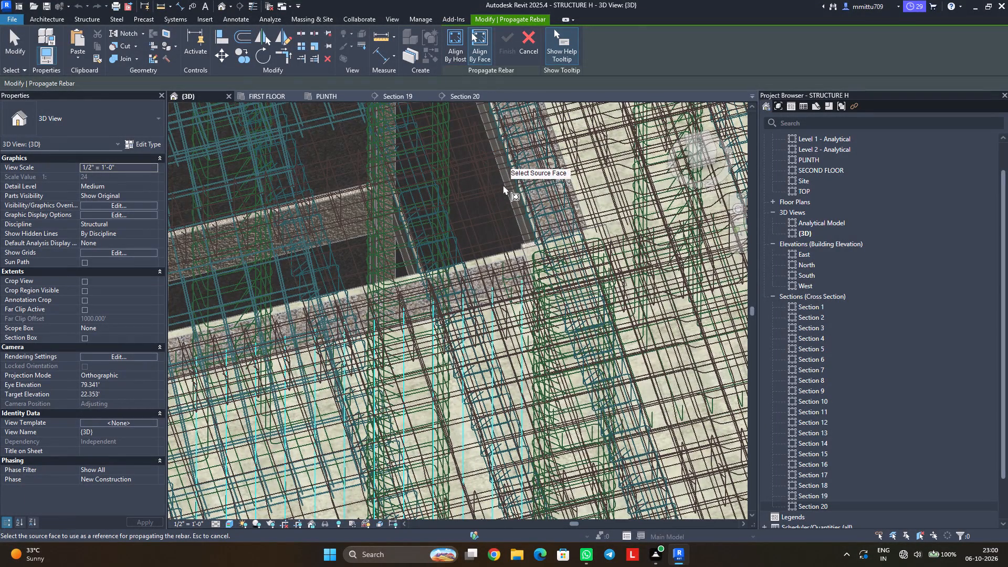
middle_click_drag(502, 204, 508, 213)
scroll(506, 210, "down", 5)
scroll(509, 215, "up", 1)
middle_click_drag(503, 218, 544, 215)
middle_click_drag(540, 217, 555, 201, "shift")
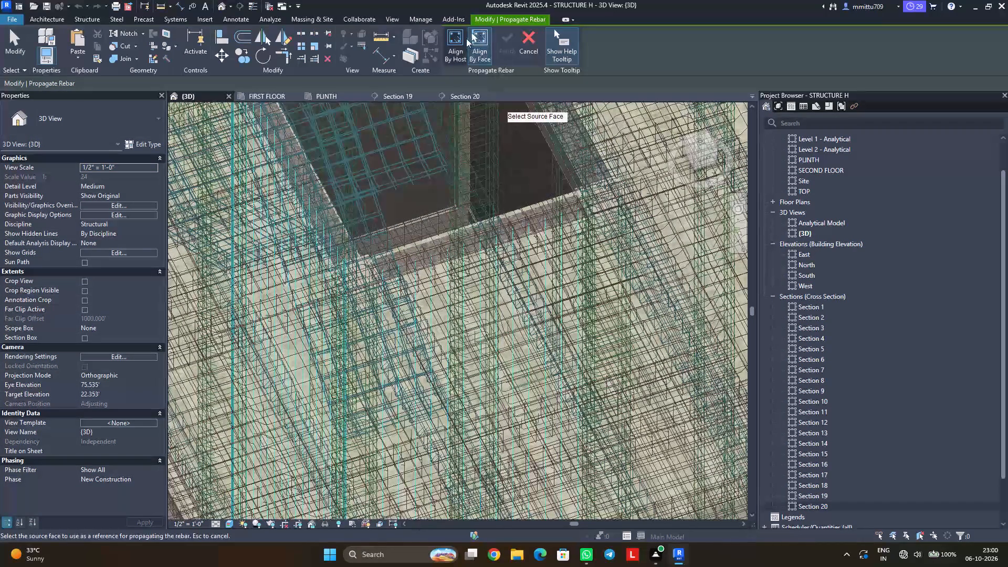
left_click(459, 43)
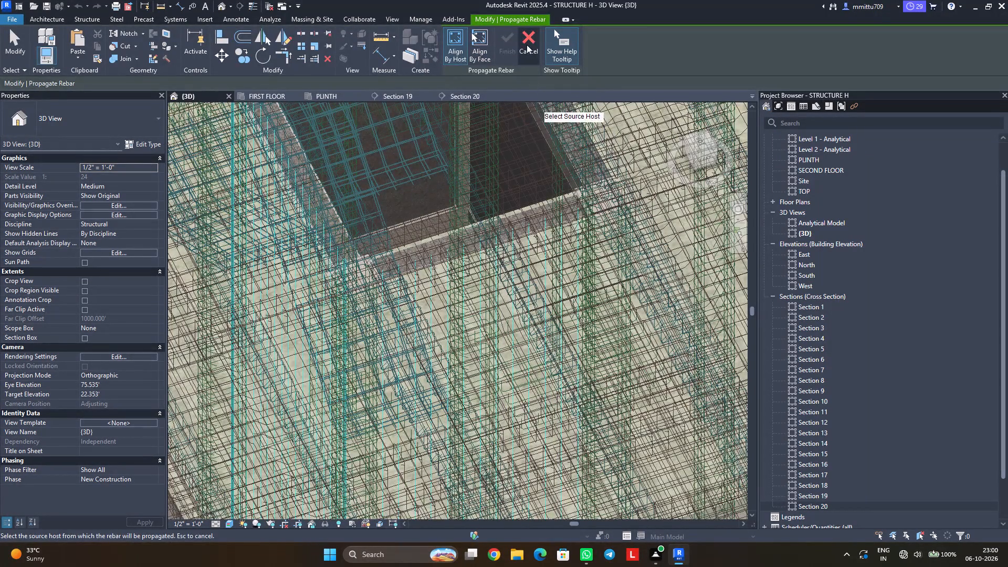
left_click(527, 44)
Close the Section 19 and Section 20 views, leaving the {3D} view active.
scroll(534, 272, "down", 9)
scroll(534, 281, "up", 1)
scroll(534, 283, "down", 2)
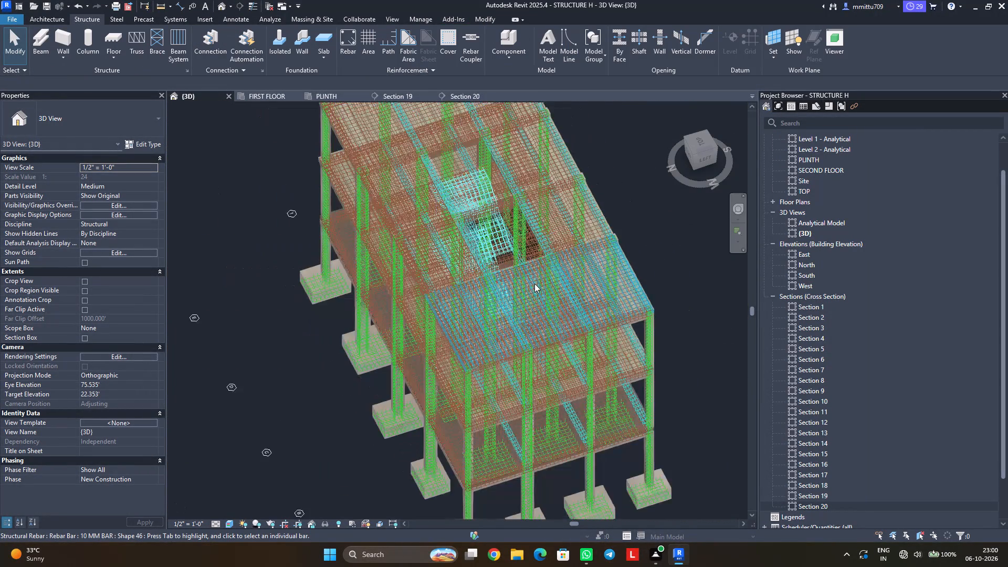
scroll(534, 290, "up", 1)
scroll(534, 291, "down", 3)
middle_click_drag(549, 332, 457, 245)
middle_click_drag(524, 308, 465, 263, "shift")
middle_click_drag(563, 358, 481, 331, "shift")
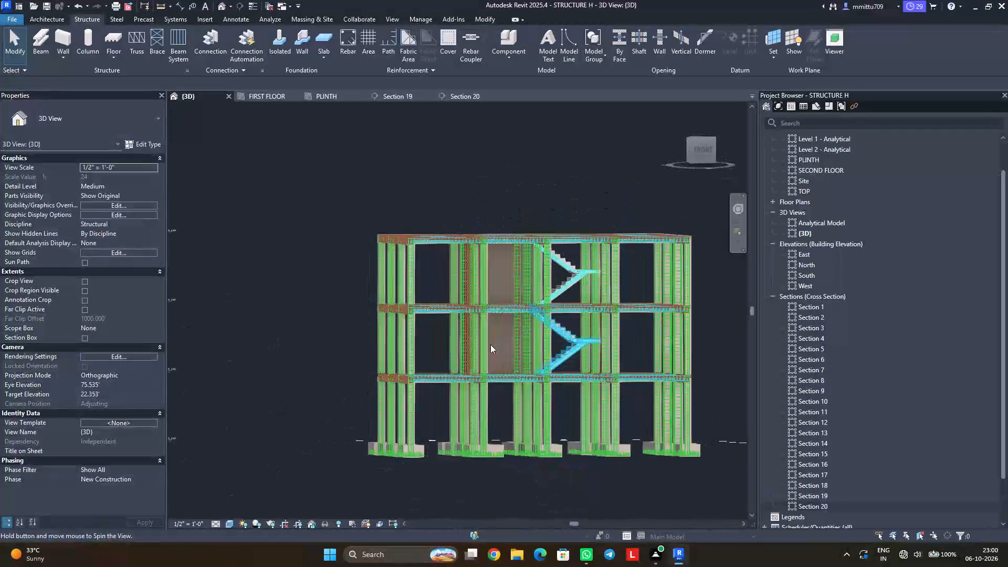
middle_click_drag(572, 383, 553, 376, "shift")
left_click(429, 97)
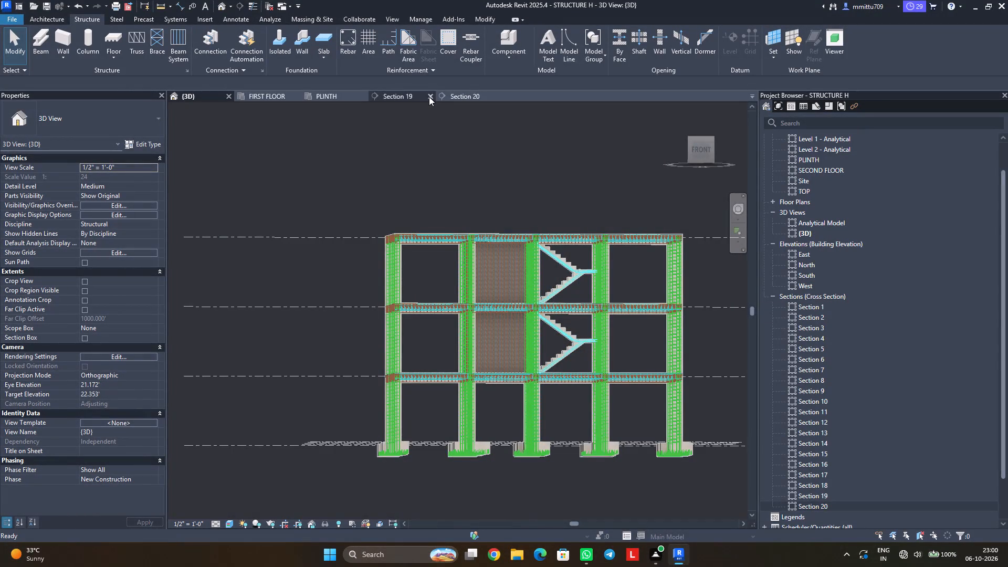
left_click(432, 98)
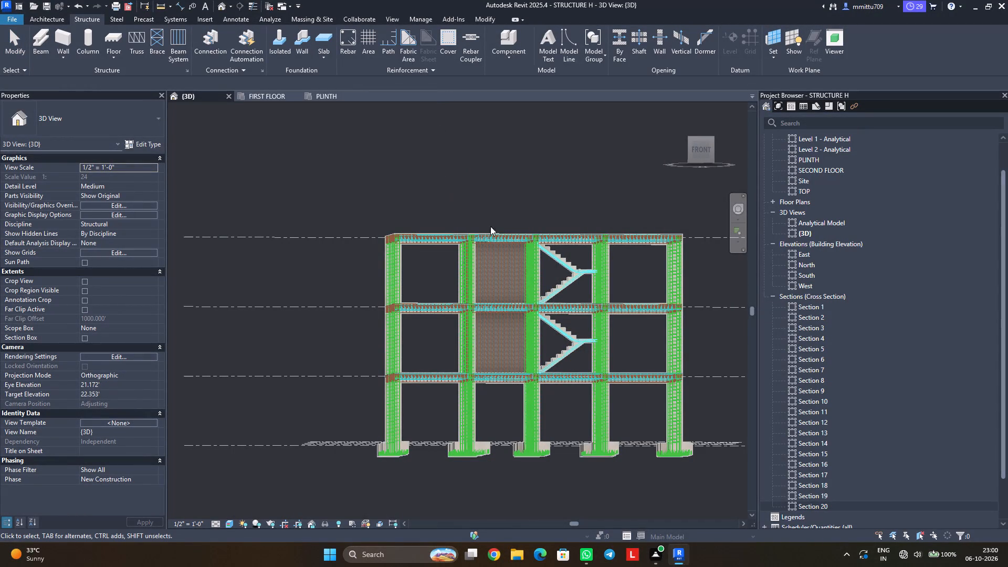
Delete the 10 MM BAR rebar set from the front-facing wall beside the stair in the {3D} view.
left_click(502, 279)
key("Delete")
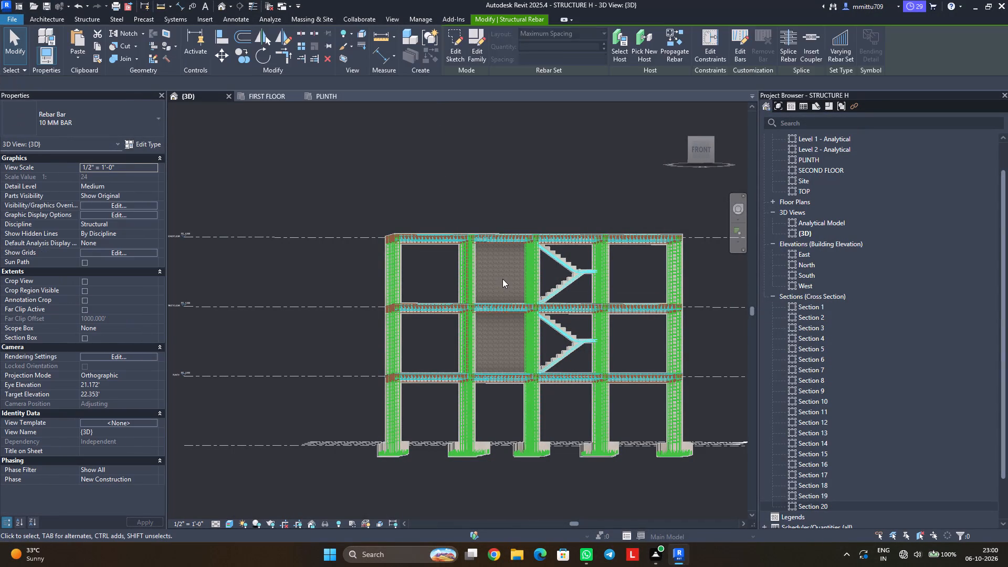
Delete the vertical 10 MM BAR set from the wall beside the stair on the model's left face.
middle_click_drag(498, 353, 678, 362, "shift")
middle_click_drag(545, 358, 643, 359, "shift")
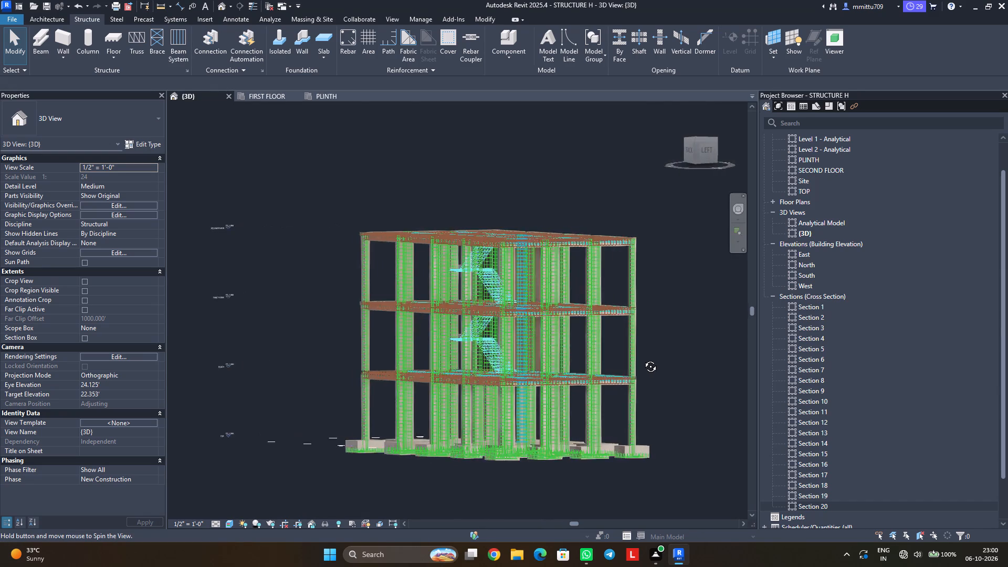
middle_click_drag(643, 359, 751, 360, "shift")
scroll(497, 343, "down", 4)
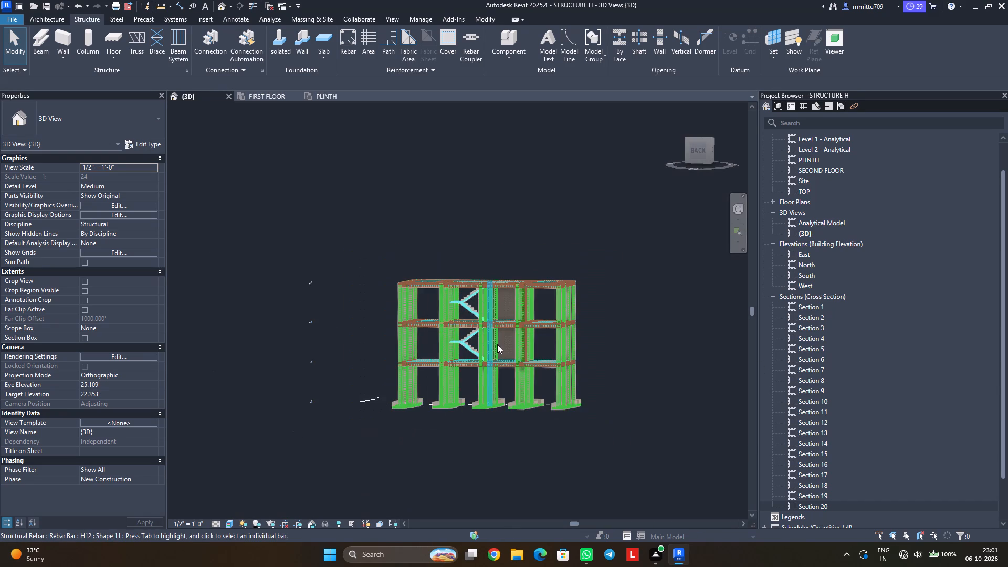
scroll(497, 344, "down", 2)
middle_click_drag(499, 347, 462, 420, "shift")
scroll(495, 350, "down", 1)
scroll(495, 350, "up", 1)
scroll(495, 350, "down", 1)
scroll(495, 350, "up", 5)
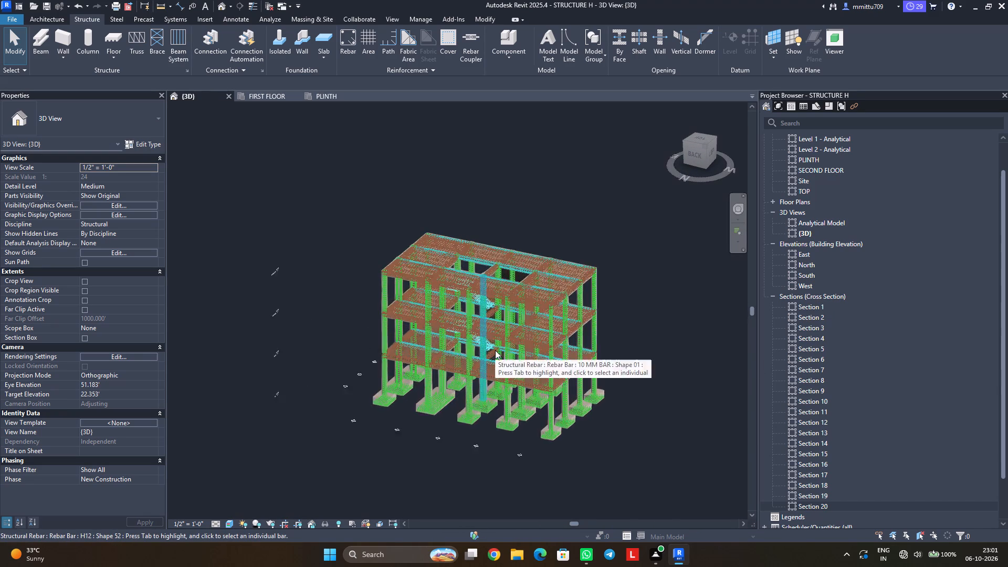
scroll(495, 350, "up", 4)
middle_click_drag(500, 377, 619, 309, "shift")
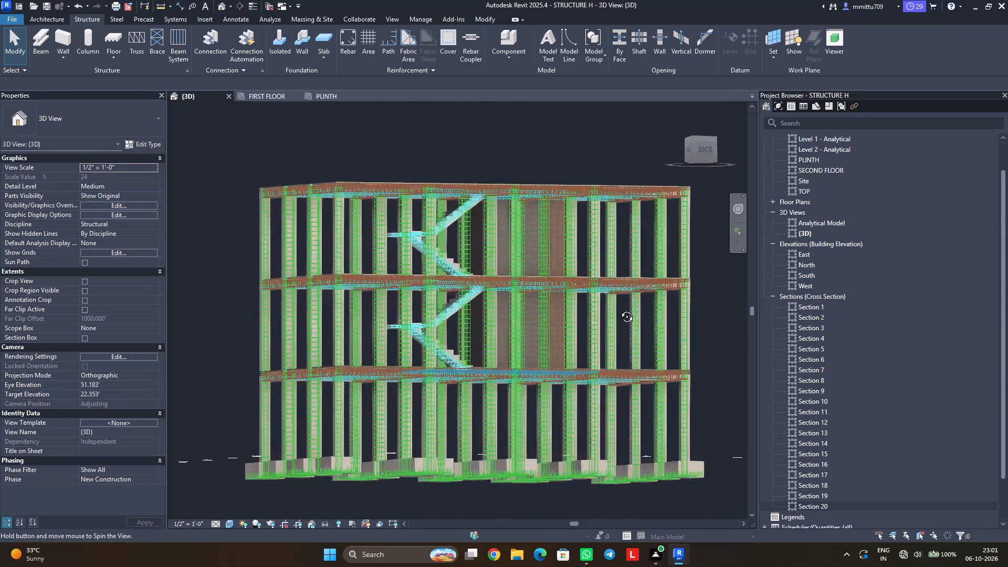
middle_click_drag(619, 309, 454, 318, "shift")
middle_click_drag(577, 350, 528, 341, "shift")
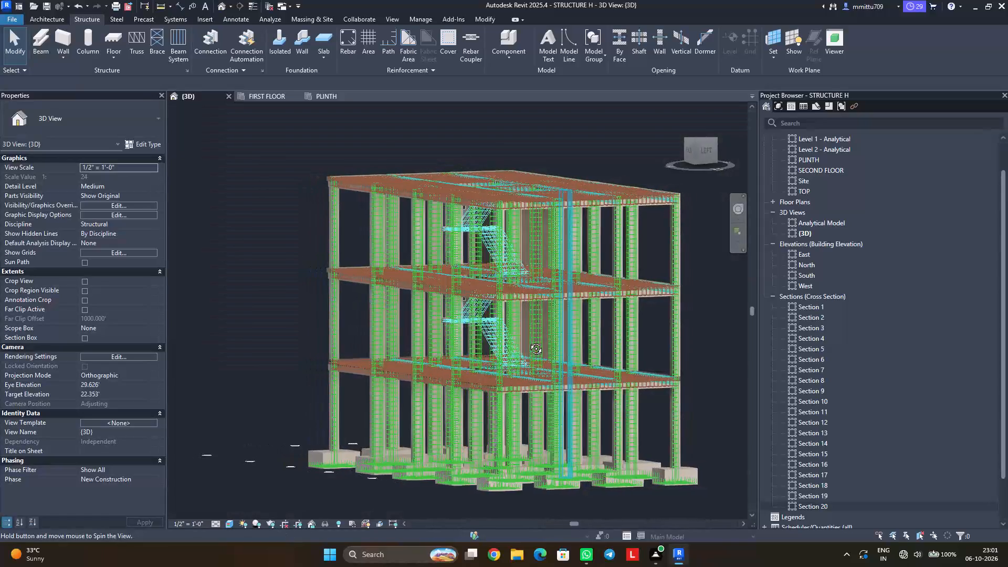
middle_click_drag(528, 341, 478, 348, "shift")
left_click(512, 334)
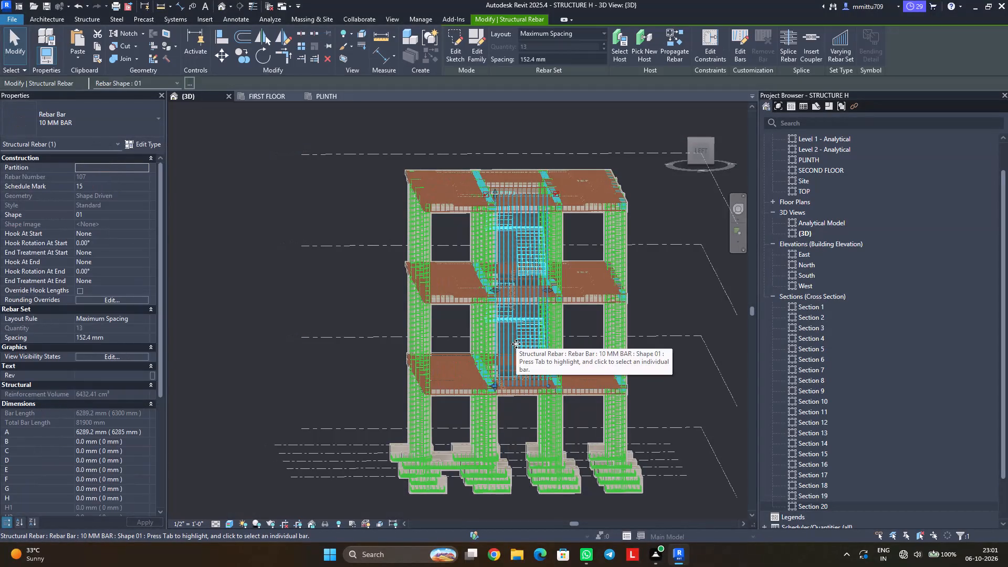
key("Delete")
Inspect the reinforced frame, stair and footings from several sides in the {3D} view.
scroll(517, 346, "down", 4)
middle_click_drag(487, 413, 592, 346, "shift")
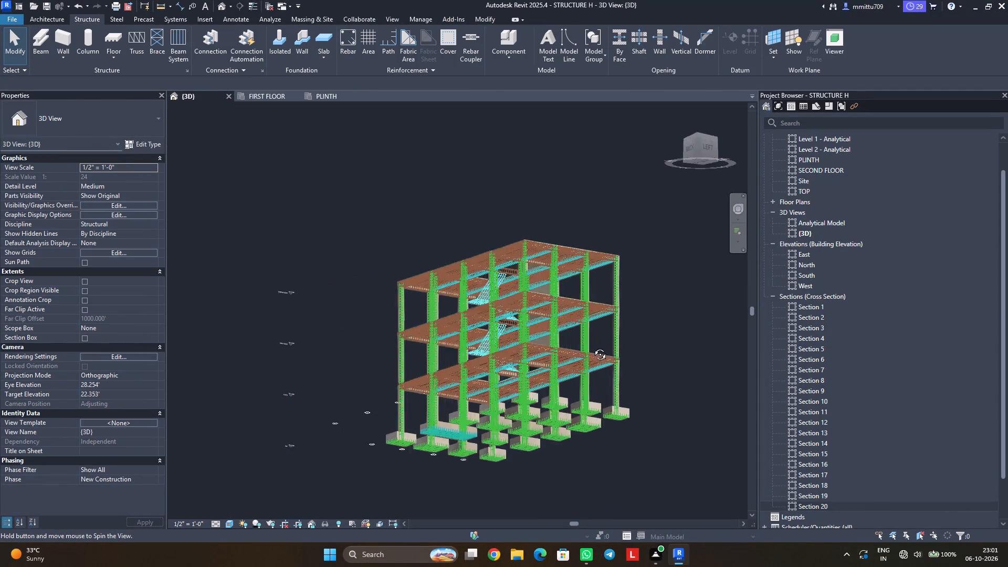
middle_click_drag(592, 346, 459, 493, "shift")
middle_click_drag(544, 439, 467, 411, "shift")
middle_click_drag(578, 416, 507, 362)
scroll(543, 382, "up", 1)
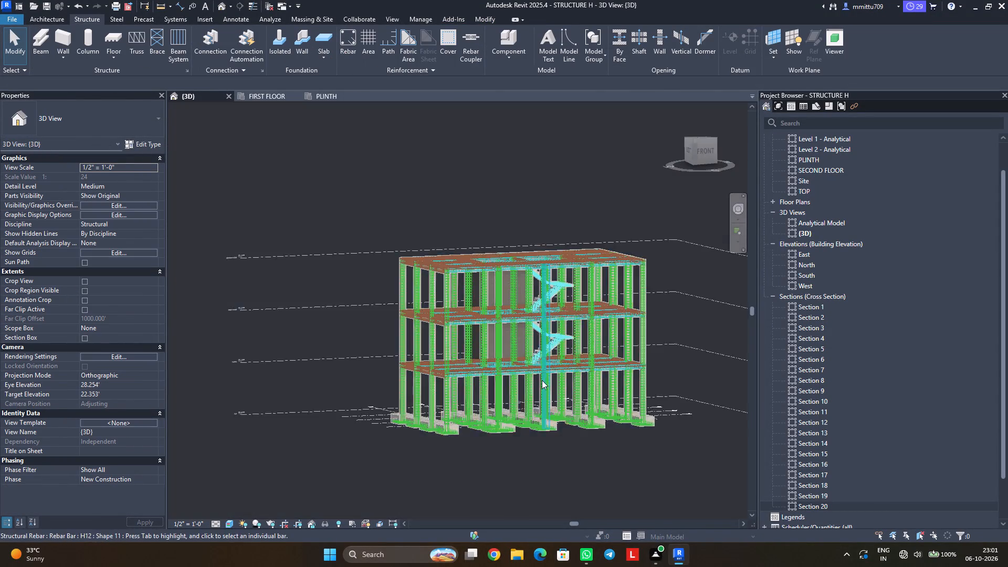
middle_click_drag(541, 379, 454, 370)
middle_click(470, 390)
scroll(470, 390, "up", 1)
middle_click_drag(454, 416, 487, 426)
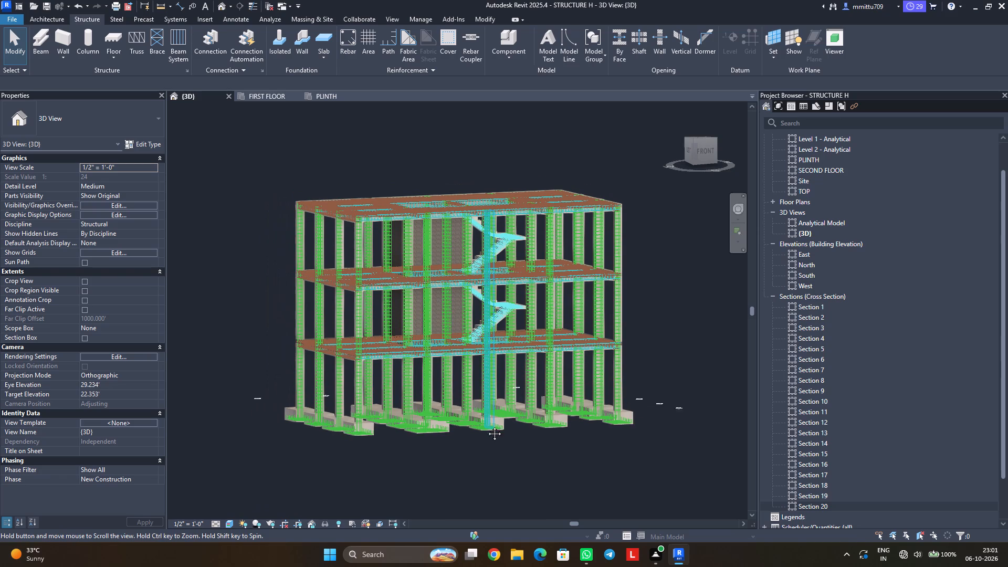
middle_click_drag(487, 426, 487, 428)
middle_click(484, 449, "shift")
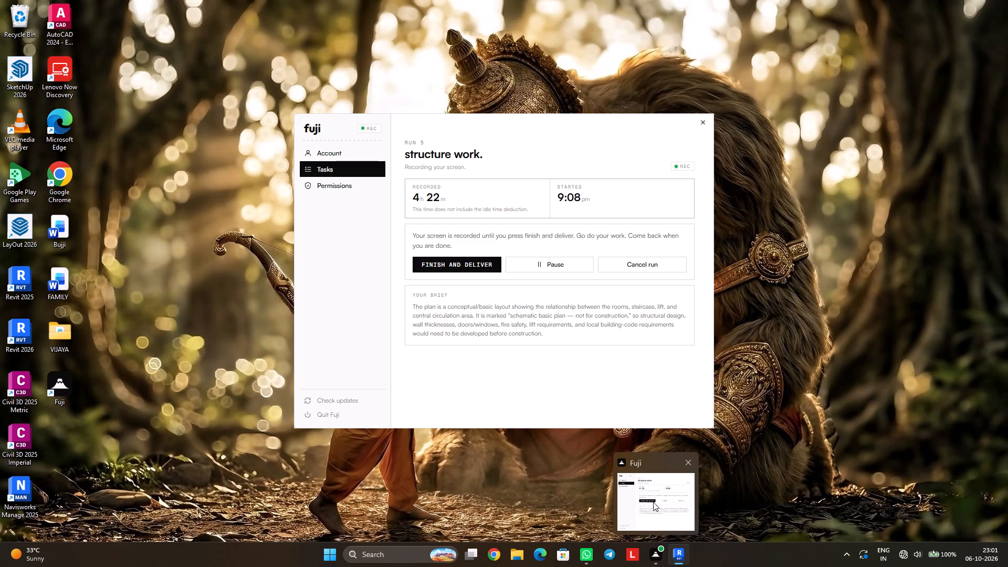
left_click(574, 491)
middle_click_drag(543, 462, 536, 436)
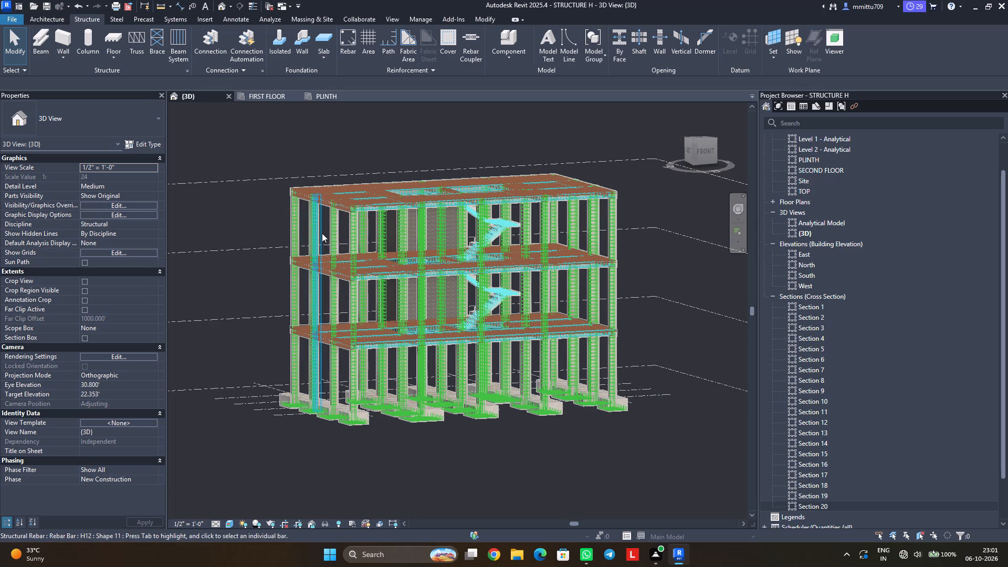
middle_click_drag(356, 266, 370, 263)
middle_click_drag(413, 291, 408, 294)
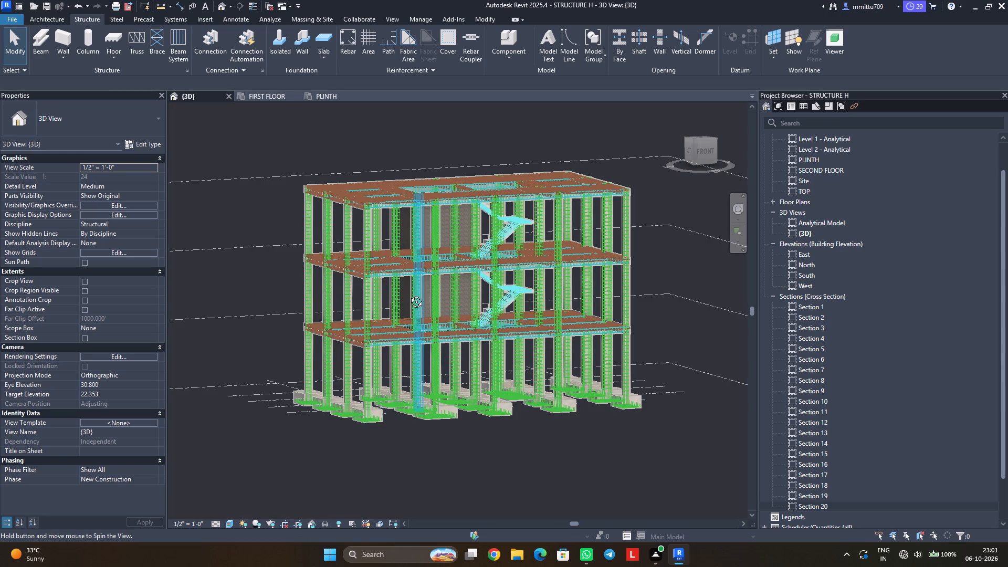
middle_click_drag(408, 294, 334, 353)
middle_click_drag(337, 349, 323, 337, "shift")
scroll(323, 337, "up", 1)
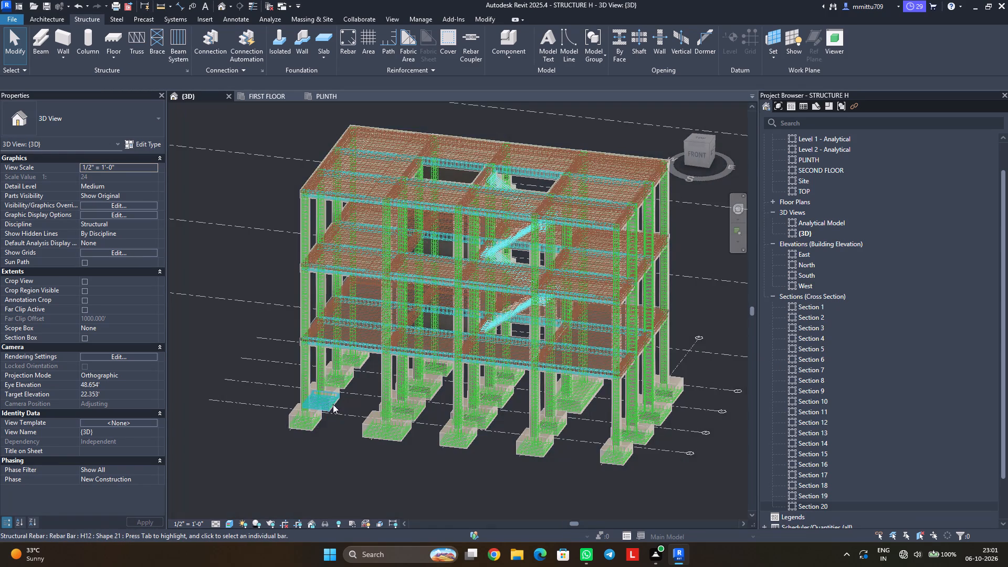
Examine the H12 reinforcement in the front corner footings in the {3D} view.
double_click(315, 411)
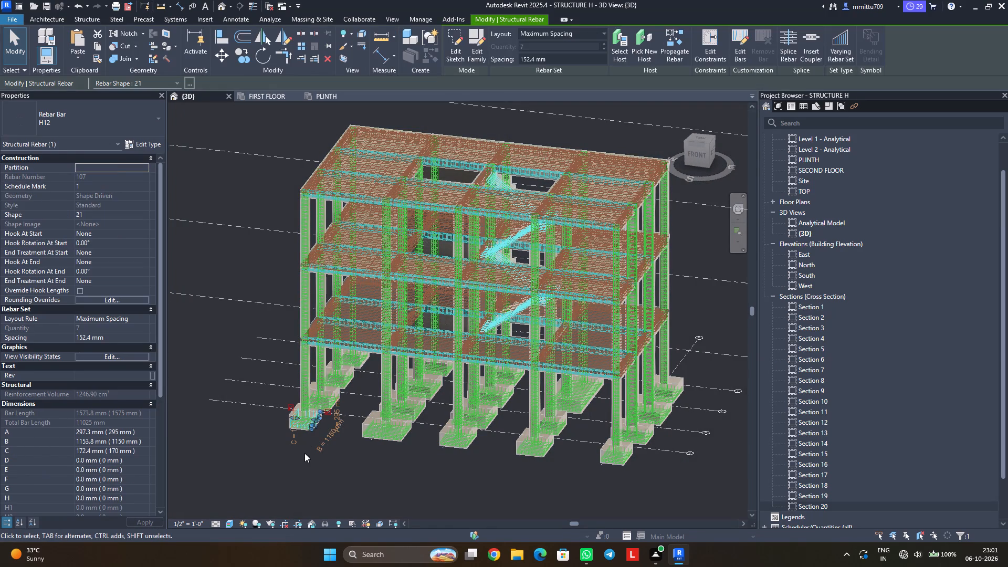
left_click(293, 455)
scroll(314, 414, "down", 1)
scroll(314, 414, "up", 5)
scroll(314, 414, "down", 1)
scroll(314, 414, "up", 3)
scroll(314, 414, "down", 1)
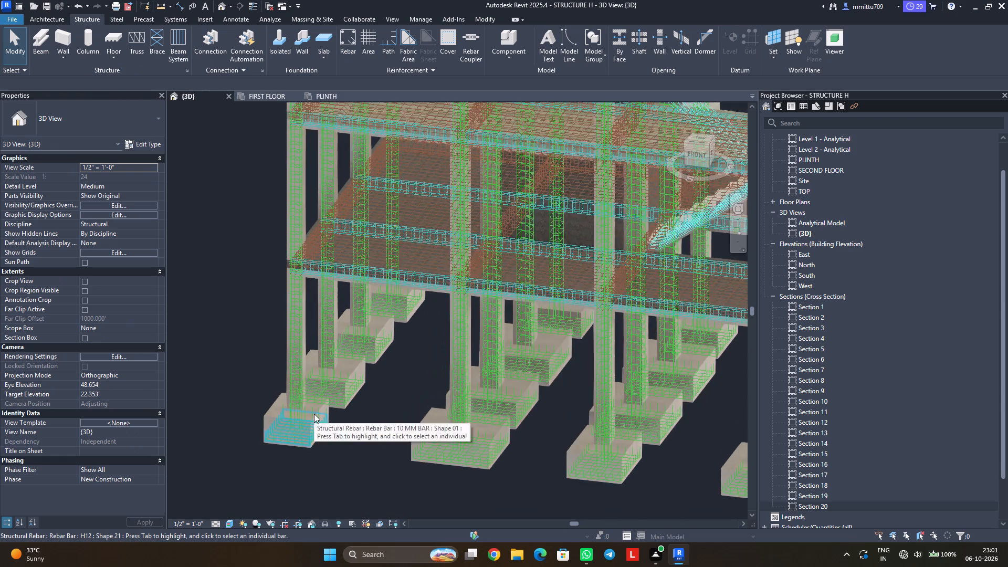
scroll(314, 414, "up", 1)
scroll(314, 414, "down", 1)
double_click(295, 429)
left_click(298, 459)
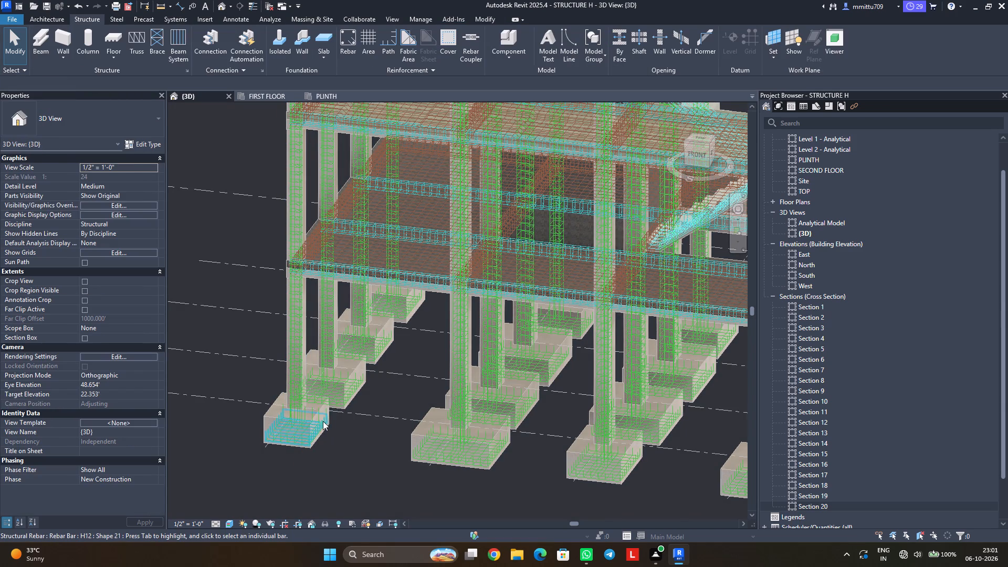
scroll(320, 404, "up", 8)
scroll(320, 404, "down", 1)
scroll(320, 404, "up", 1)
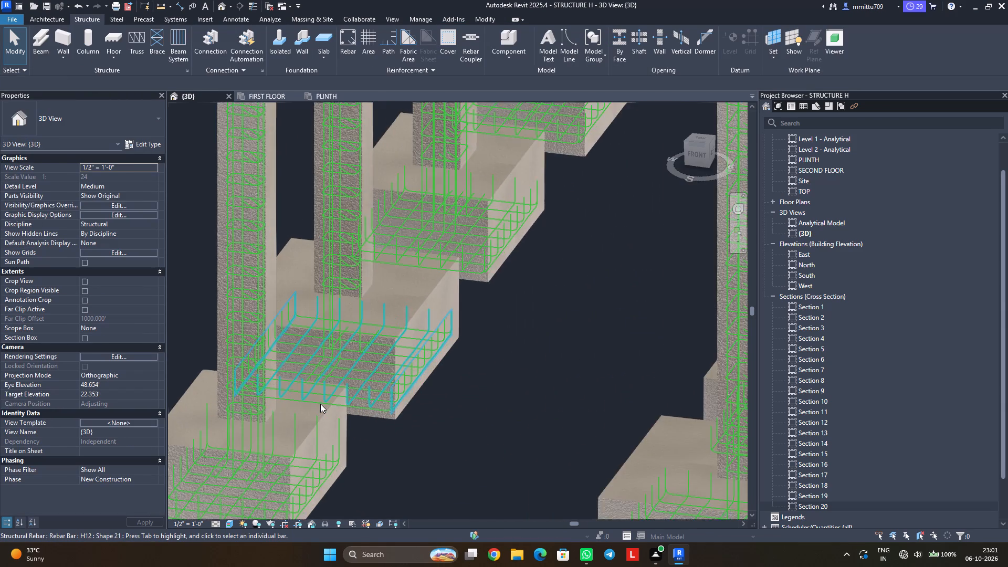
scroll(320, 404, "up", 1)
scroll(320, 404, "down", 1)
scroll(320, 404, "up", 4)
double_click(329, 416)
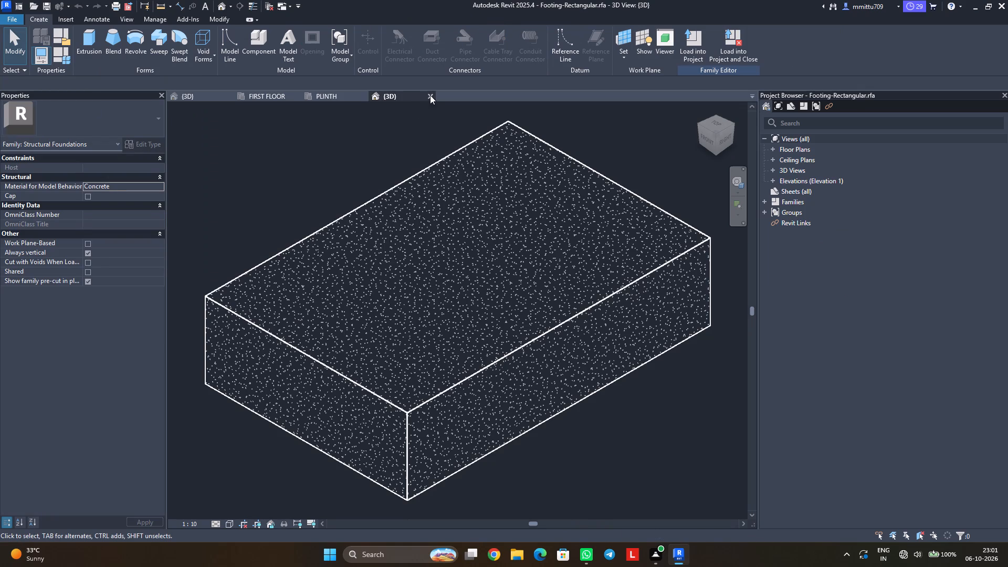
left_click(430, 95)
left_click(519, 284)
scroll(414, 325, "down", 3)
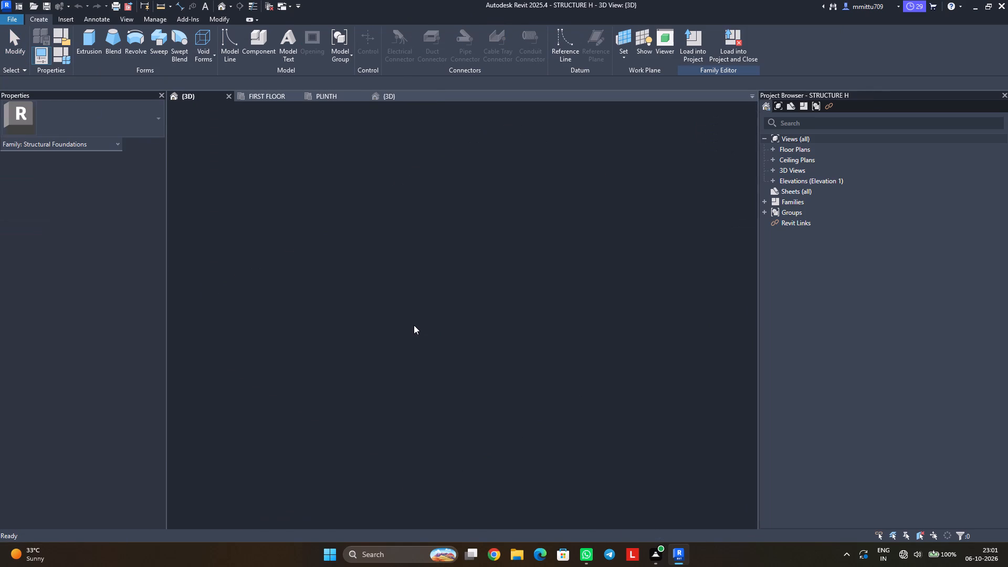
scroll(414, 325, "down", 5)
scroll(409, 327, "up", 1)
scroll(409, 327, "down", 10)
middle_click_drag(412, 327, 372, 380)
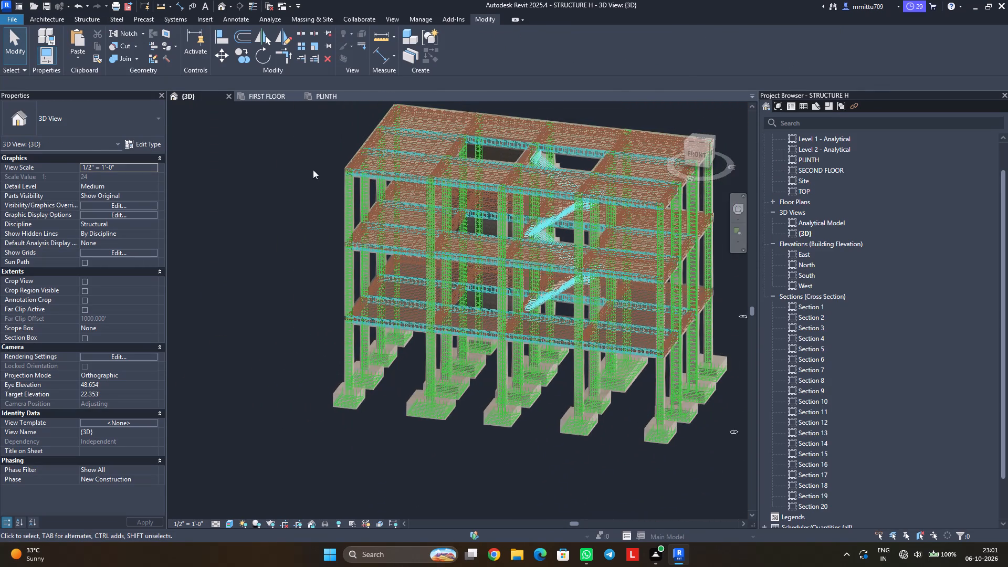
Create a rectangular callout around the column at grids E and 1 in the FIRST FLOOR structural plan.
left_click(264, 98)
scroll(268, 225, "up", 1)
scroll(268, 225, "down", 3)
middle_click_drag(337, 256, 291, 256)
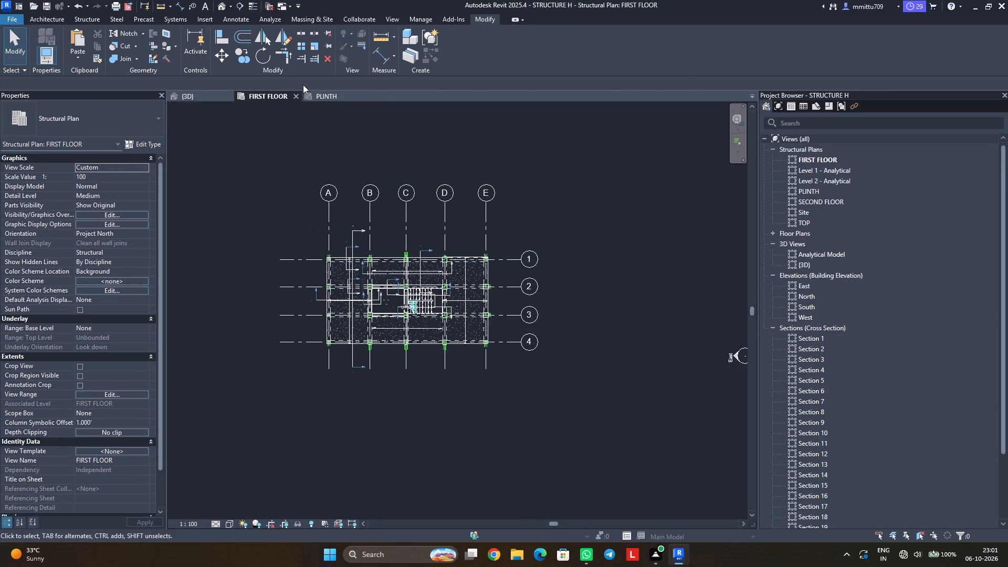
left_click(385, 20)
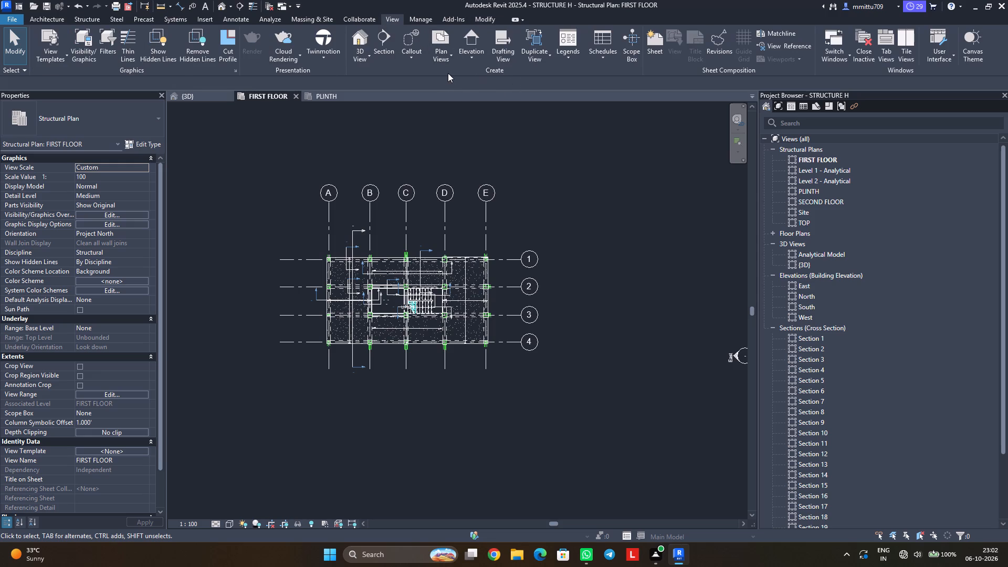
left_click(408, 40)
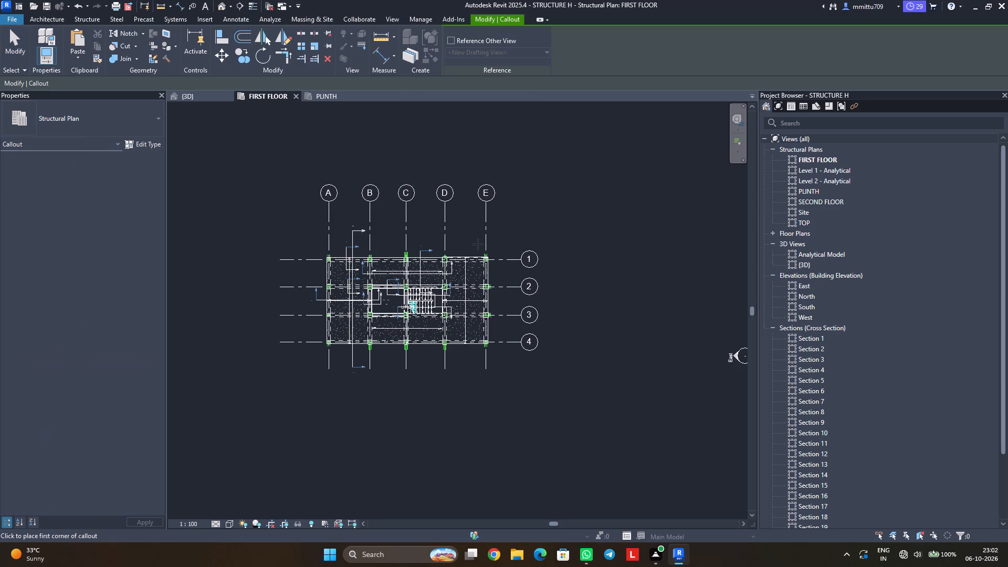
left_click(478, 244)
left_click(495, 274)
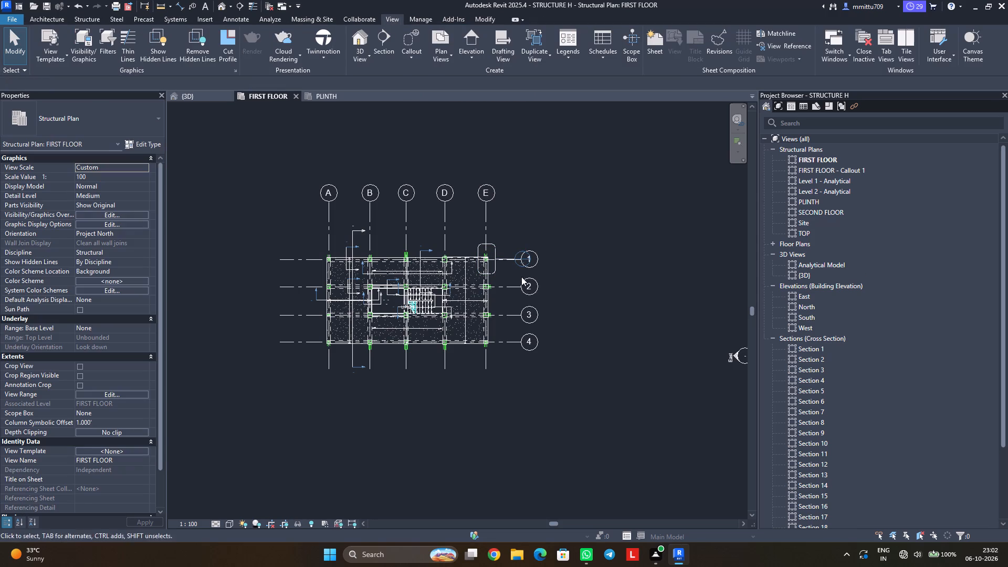
key("Escape")
key("Escape")
Look through the project's Floor Plans, Sections, Families and Groups branches, leaving the Sections list collapsed.
left_click(774, 244)
left_click(774, 244)
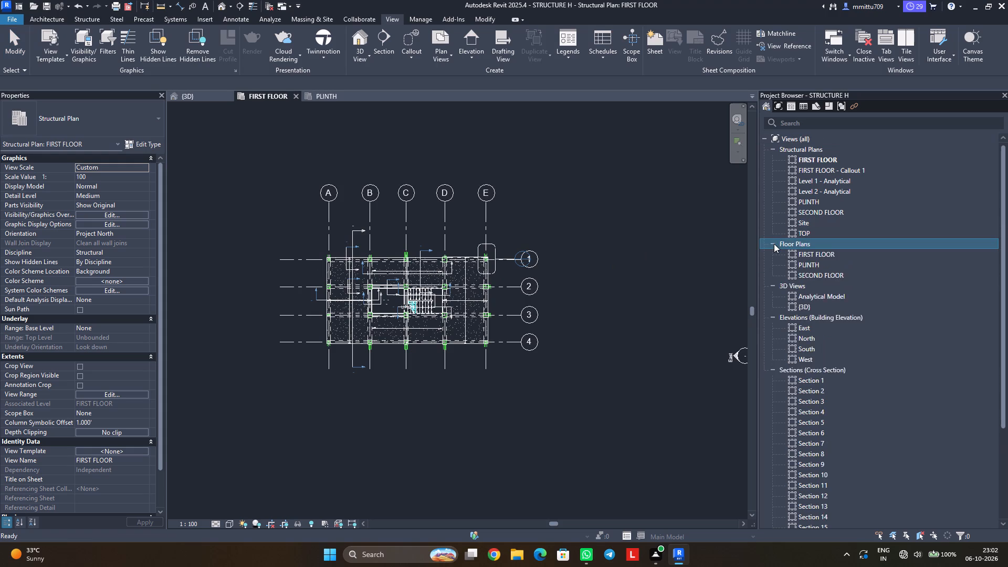
scroll(783, 303, "down", 6)
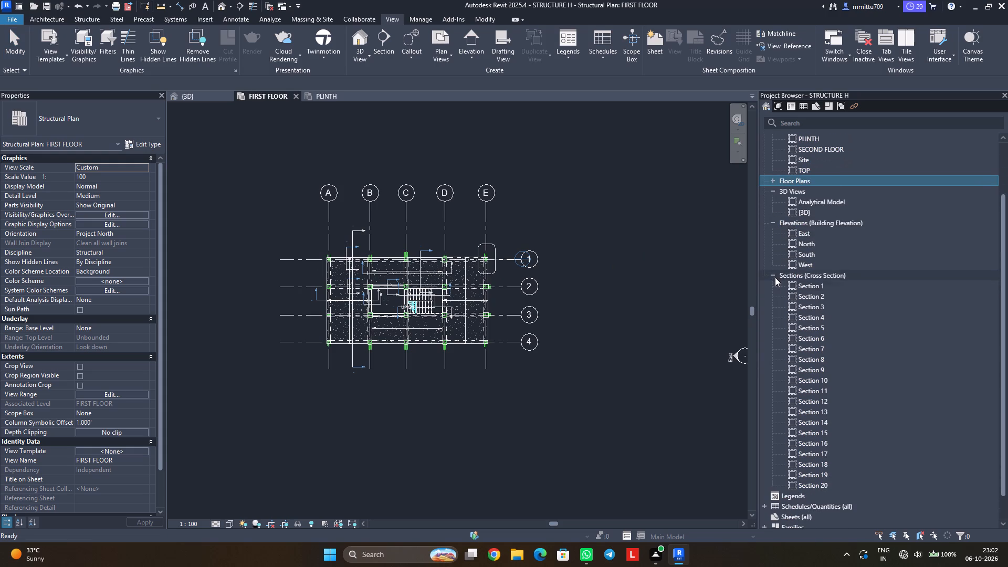
left_click(772, 275)
scroll(784, 300, "down", 3)
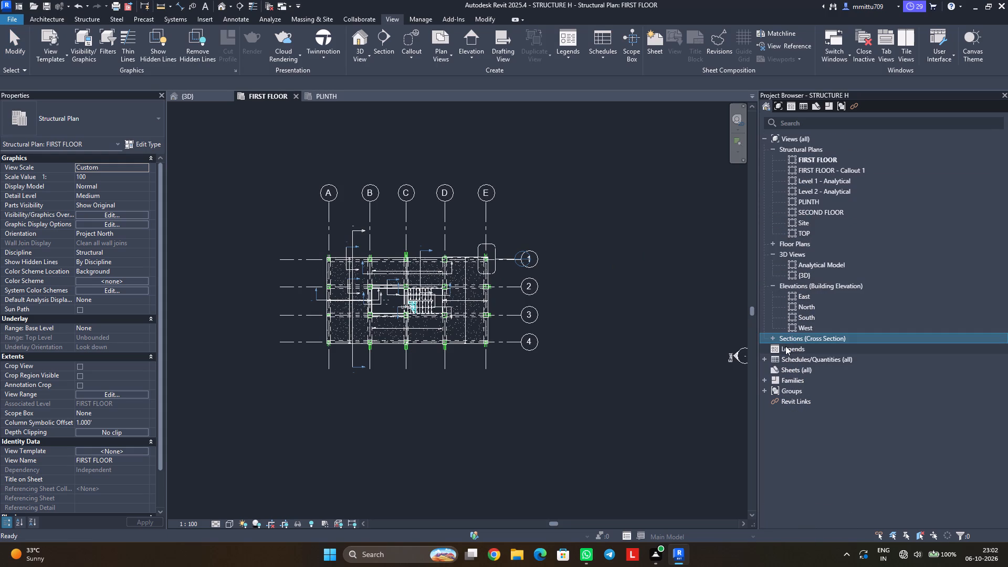
left_click(766, 380)
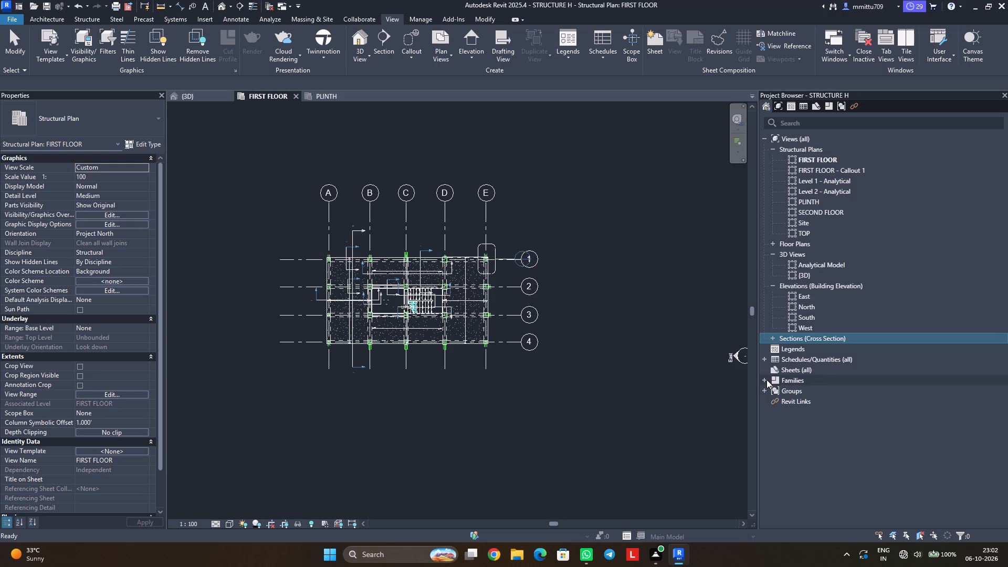
left_click(765, 369)
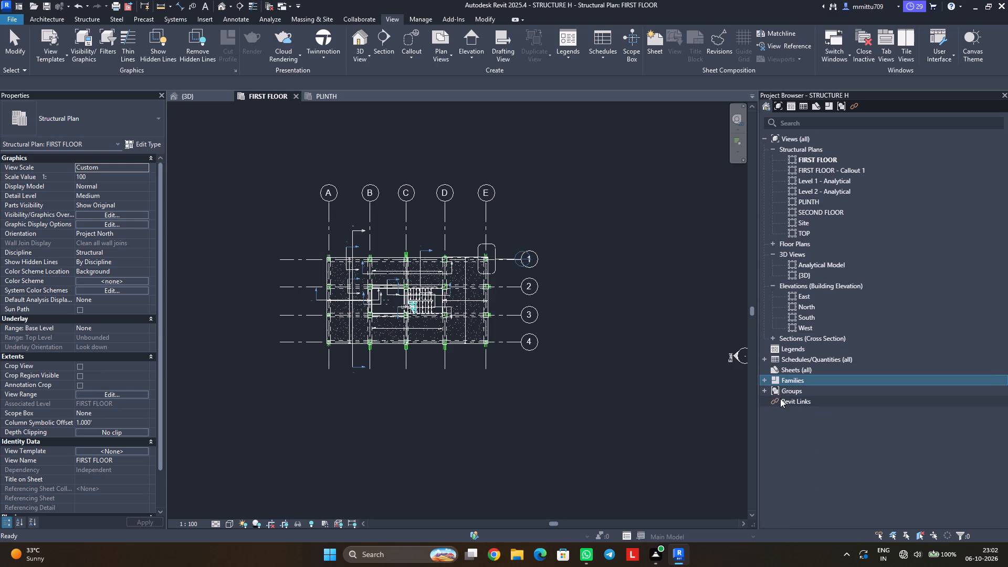
left_click(768, 393)
left_click(768, 393)
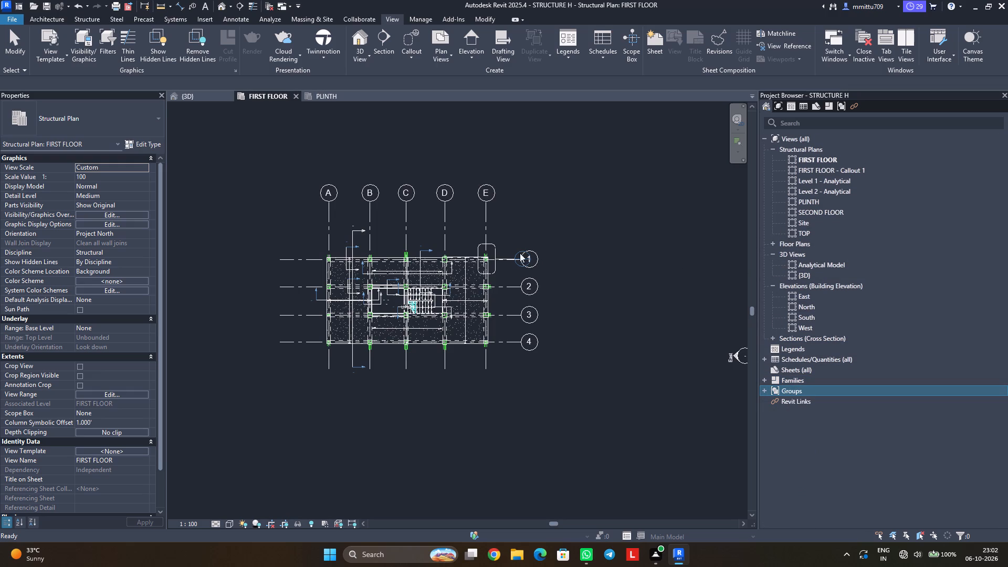
Open the FIRST FLOOR - Callout 1 view from its callout boundary and focus on the column's rebar.
left_click(489, 244)
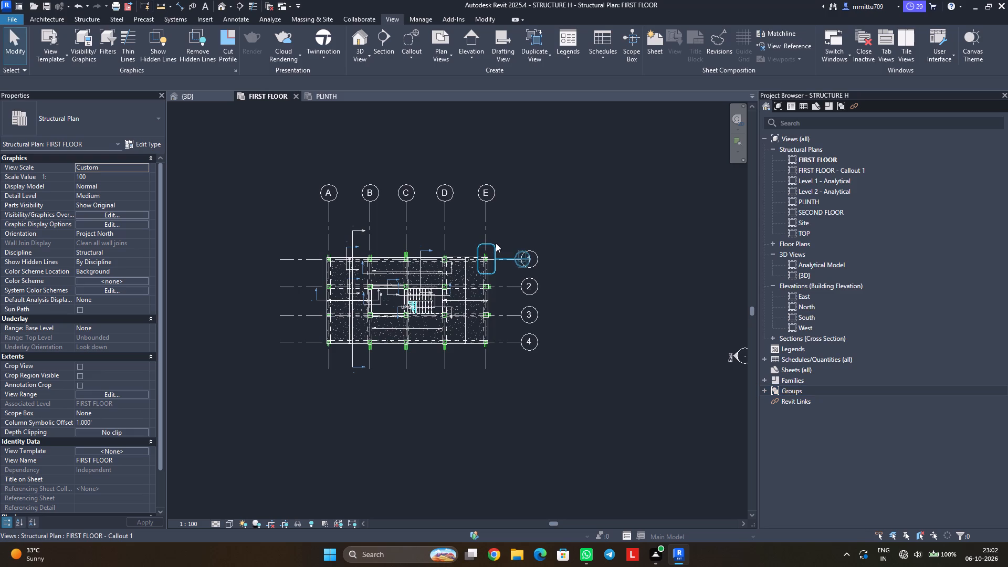
left_click(566, 205)
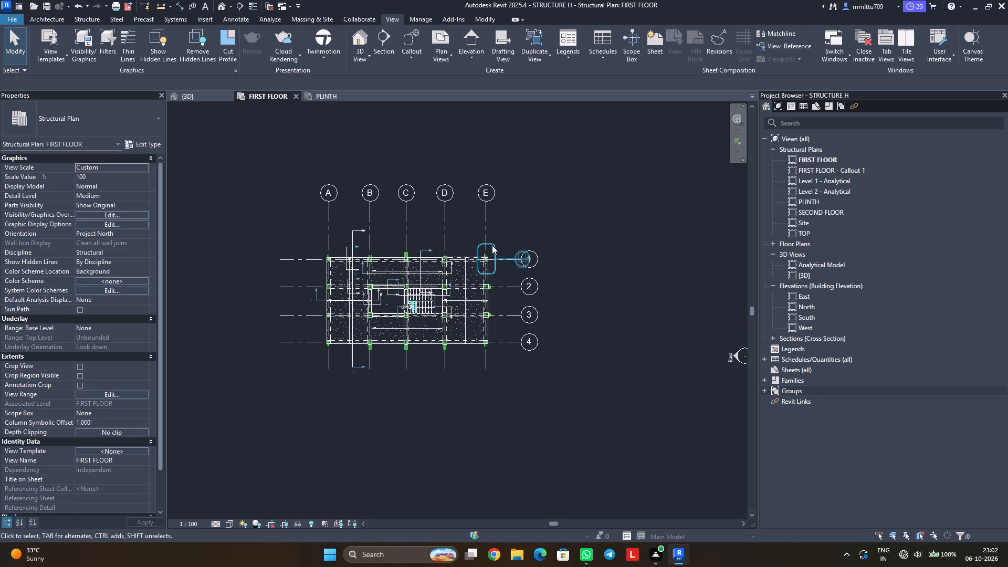
left_click(492, 245)
right_click(492, 245)
left_click(538, 293)
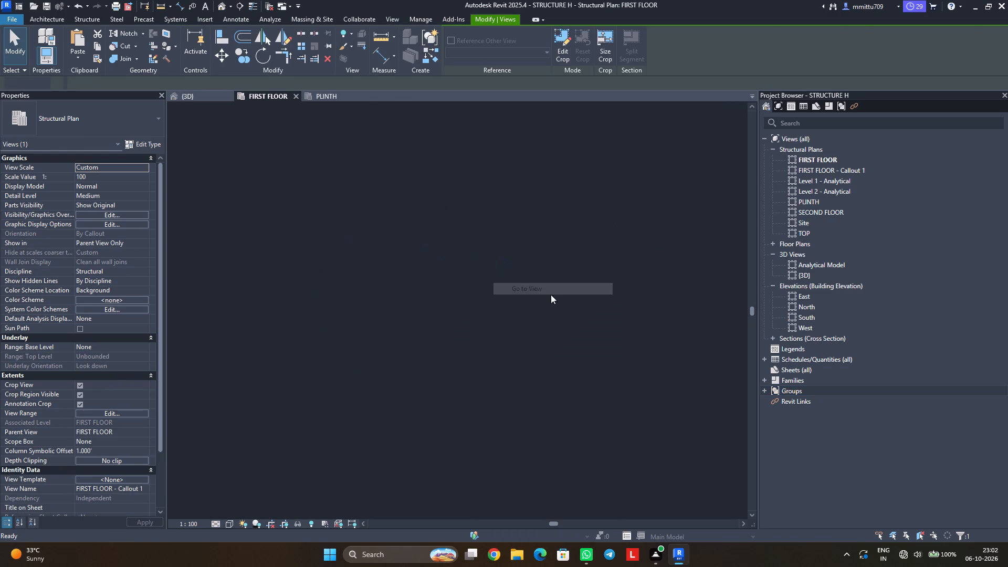
scroll(482, 256, "up", 1)
scroll(482, 256, "down", 2)
scroll(482, 256, "up", 7)
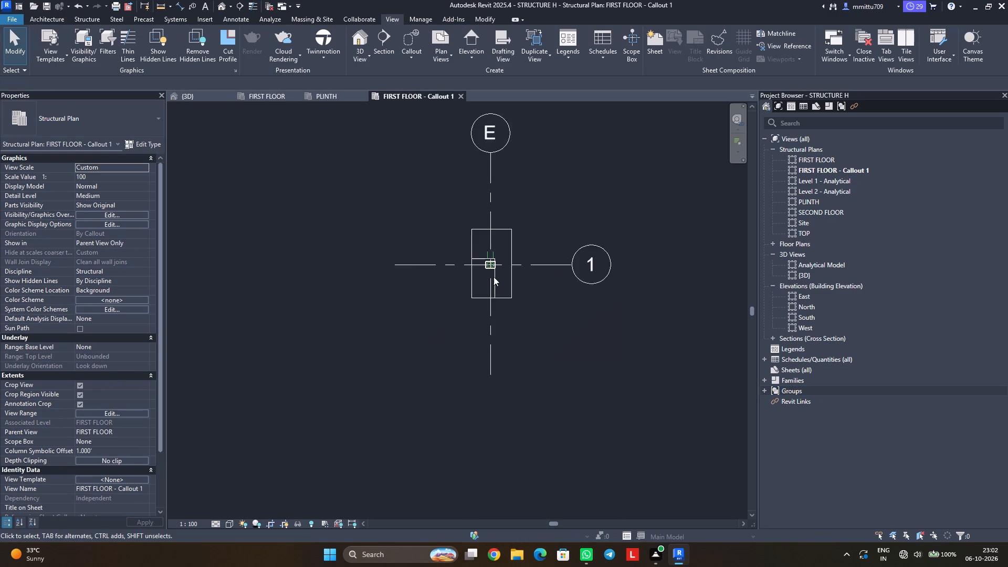
scroll(493, 277, "up", 3)
scroll(493, 277, "down", 1)
scroll(493, 277, "up", 11)
middle_click_drag(488, 269, 470, 319)
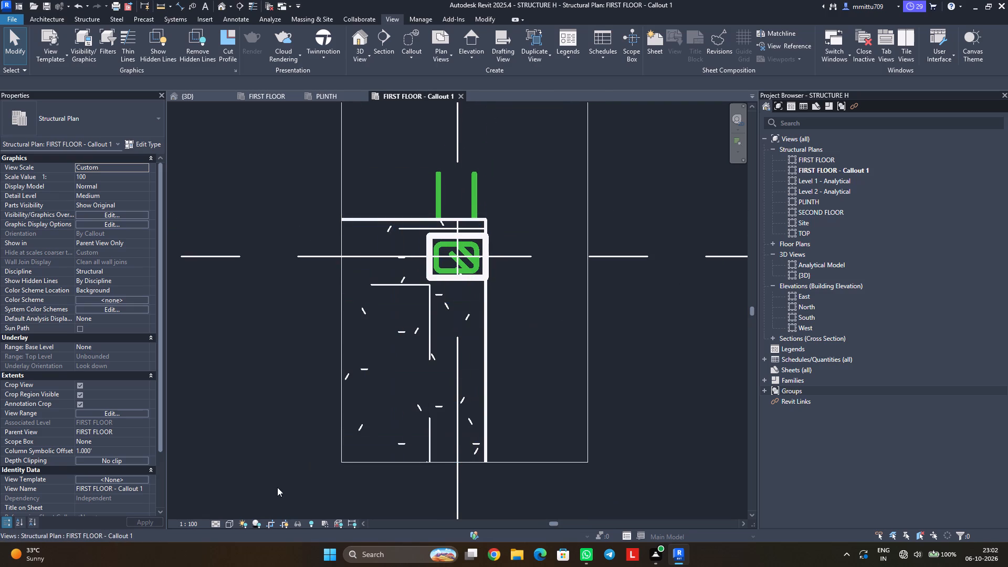
Set the callout view's scale to 1/2" = 1'-0" and check the column and slab rebar.
left_click(188, 524)
left_click(198, 269)
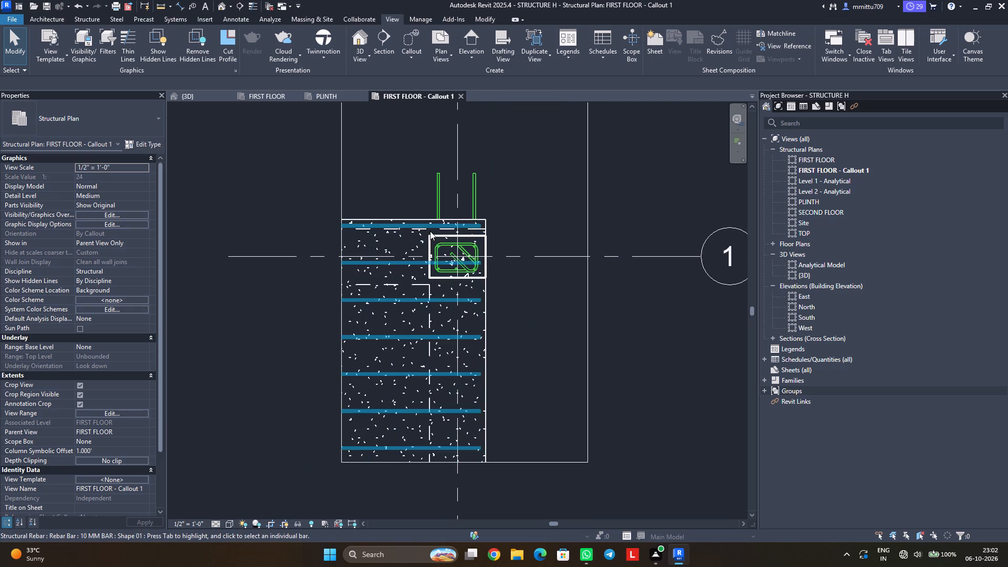
scroll(428, 245, "down", 5)
middle_click_drag(427, 248, 428, 251)
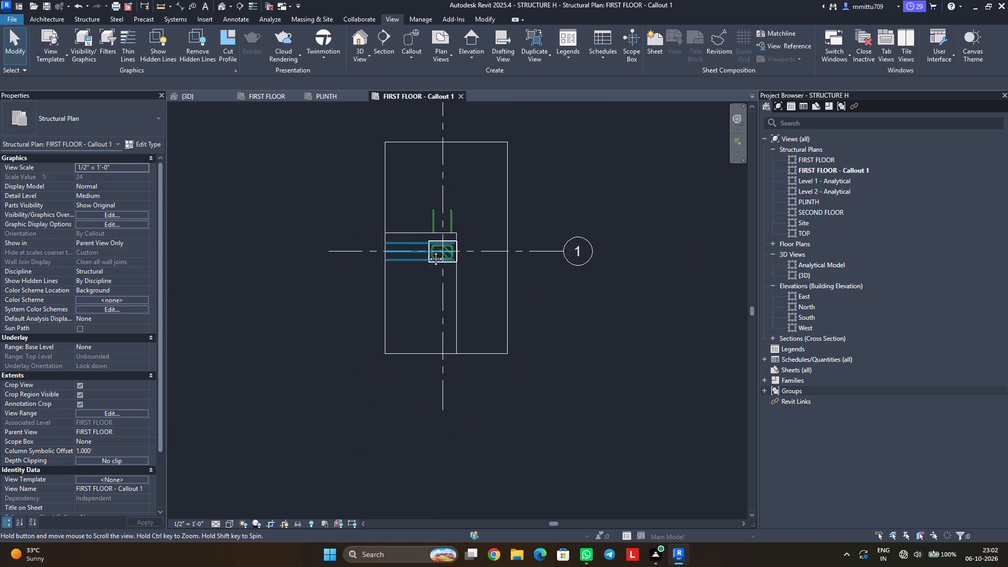
middle_click_drag(428, 251, 449, 304)
scroll(449, 305, "up", 6)
scroll(449, 305, "down", 1)
scroll(449, 305, "up", 2)
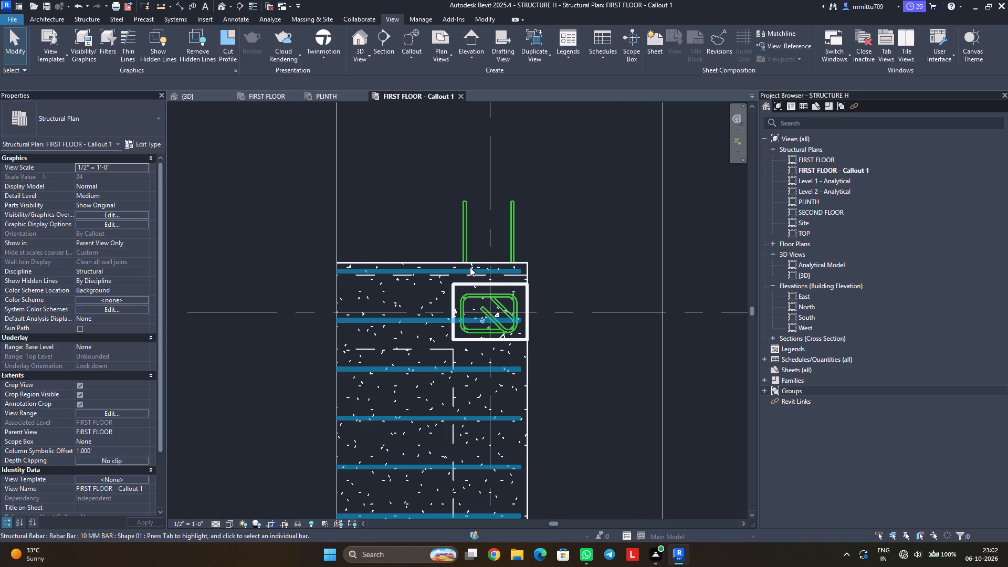
scroll(469, 267, "down", 3)
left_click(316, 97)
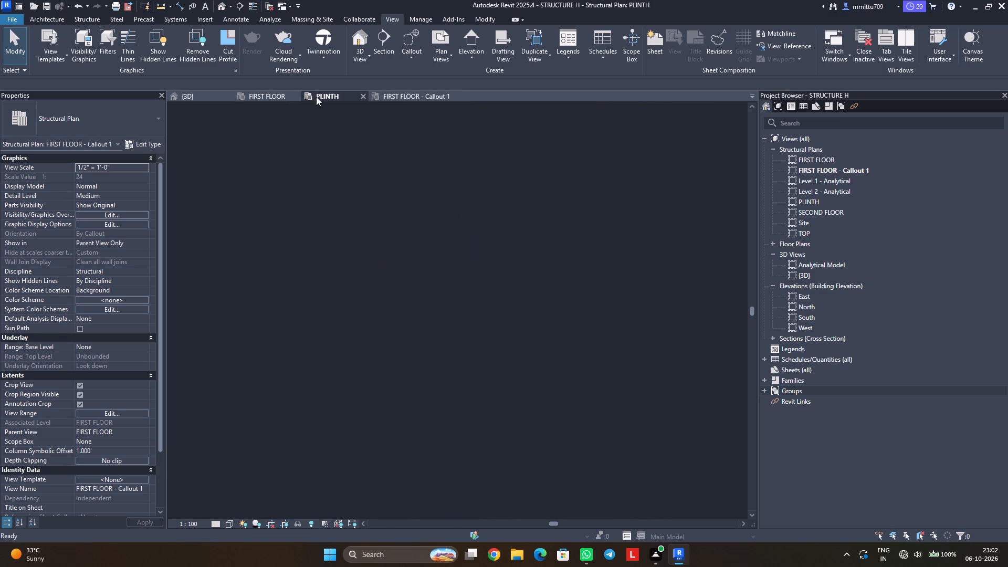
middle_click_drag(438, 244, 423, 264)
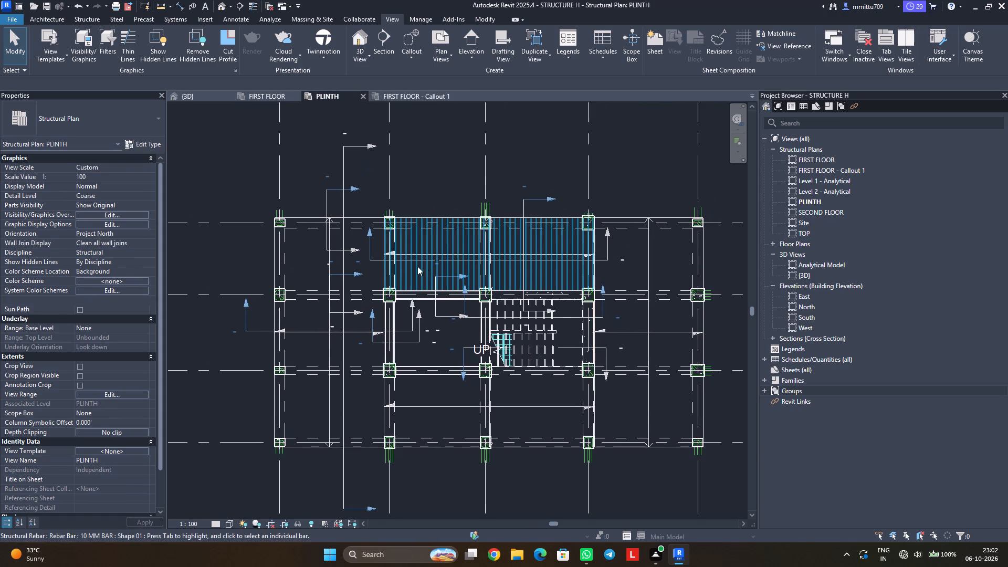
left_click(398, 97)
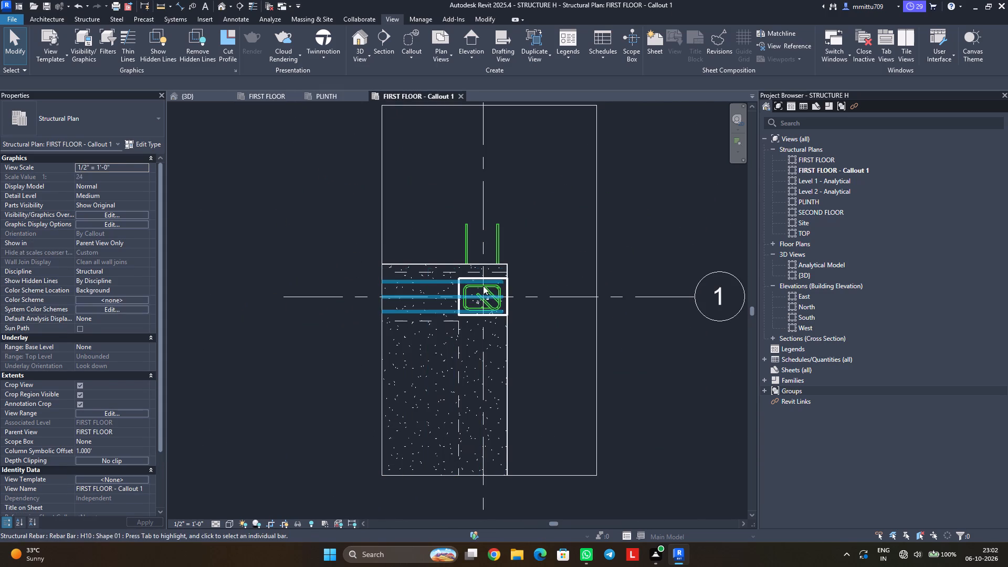
Set the FIRST FLOOR - Callout 1 view's scale to 1" = 1'-0".
left_click(191, 526)
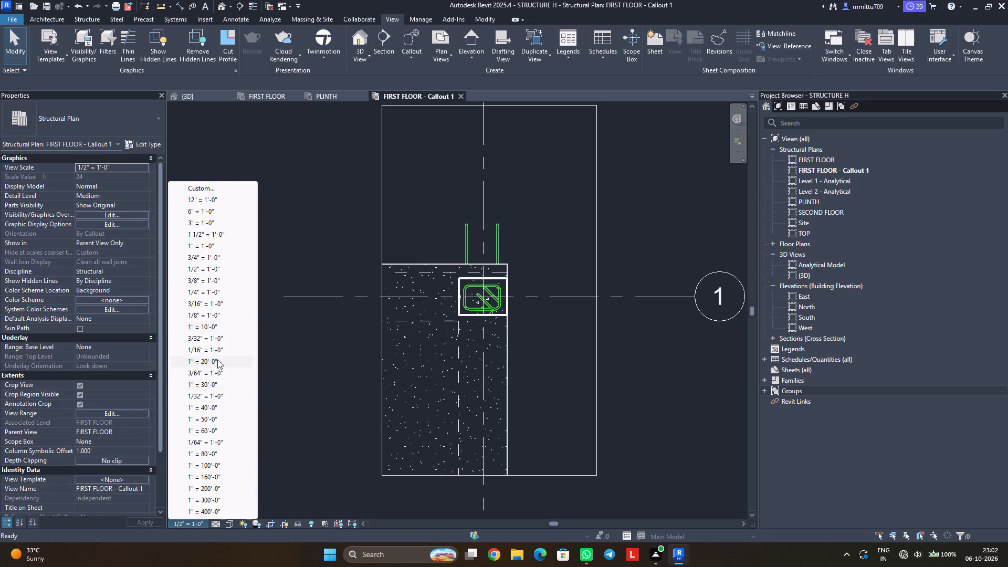
left_click(211, 246)
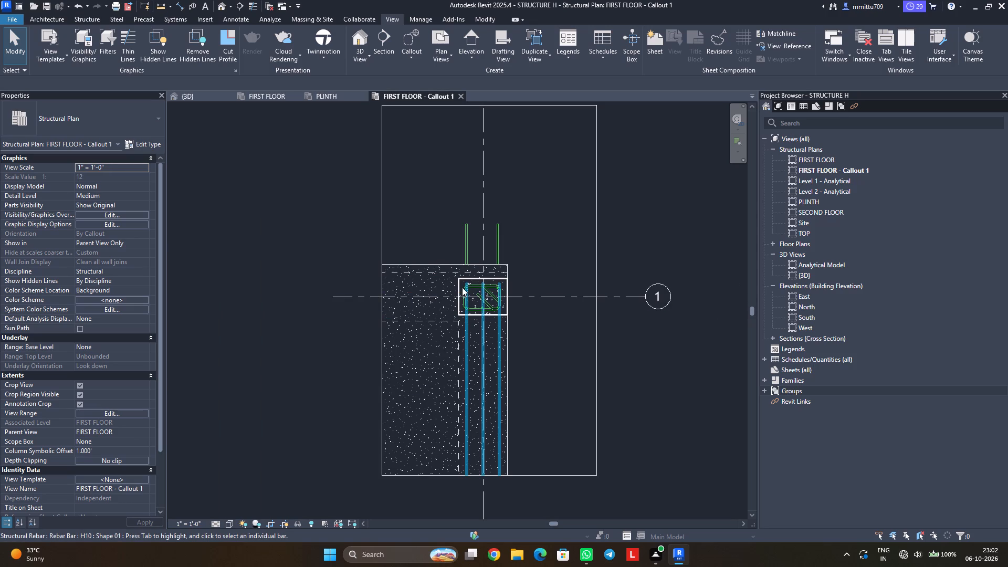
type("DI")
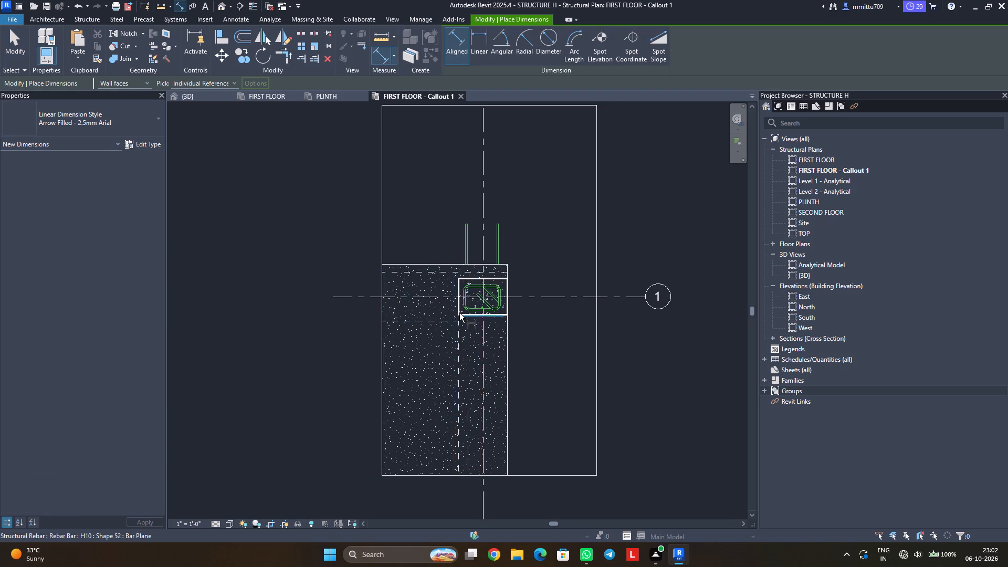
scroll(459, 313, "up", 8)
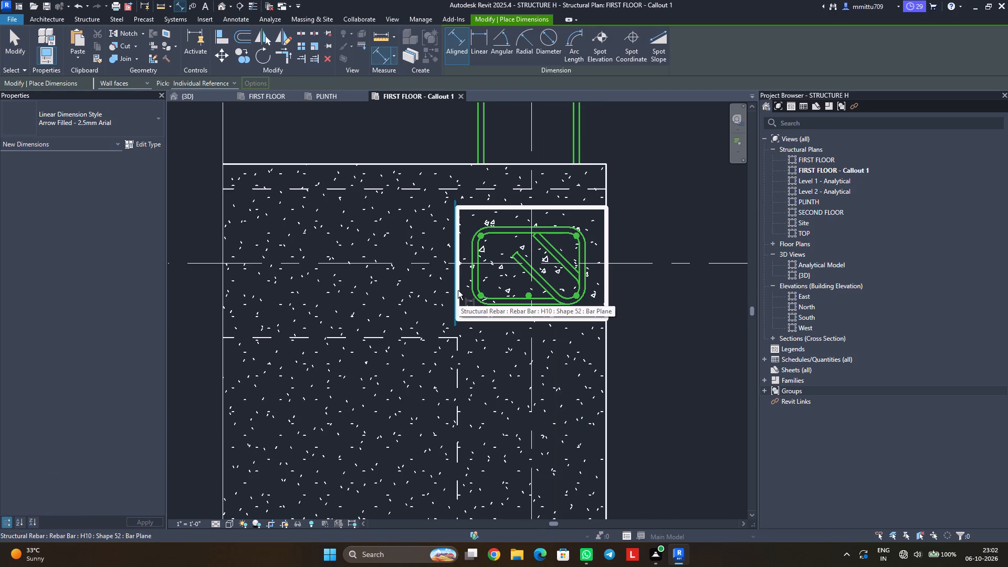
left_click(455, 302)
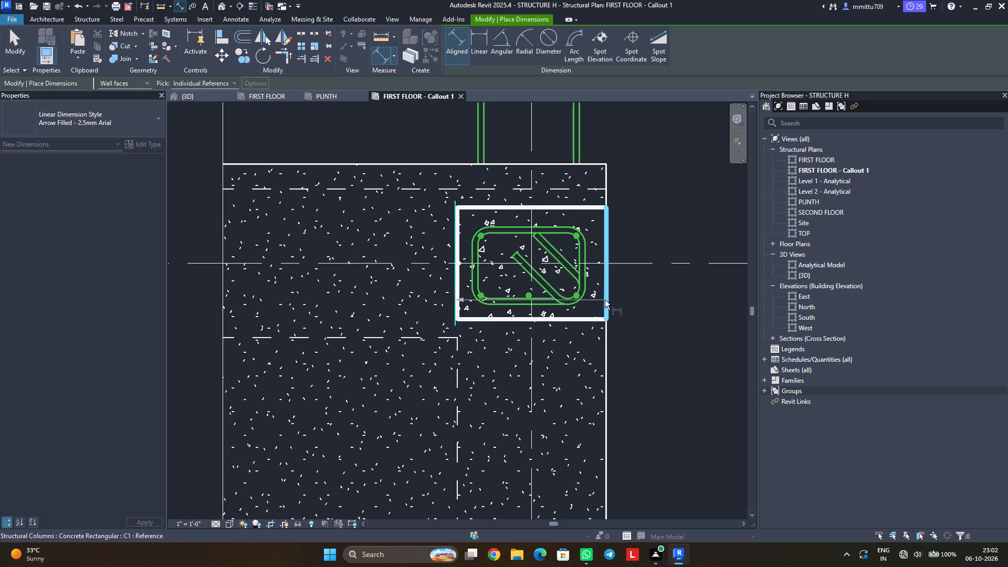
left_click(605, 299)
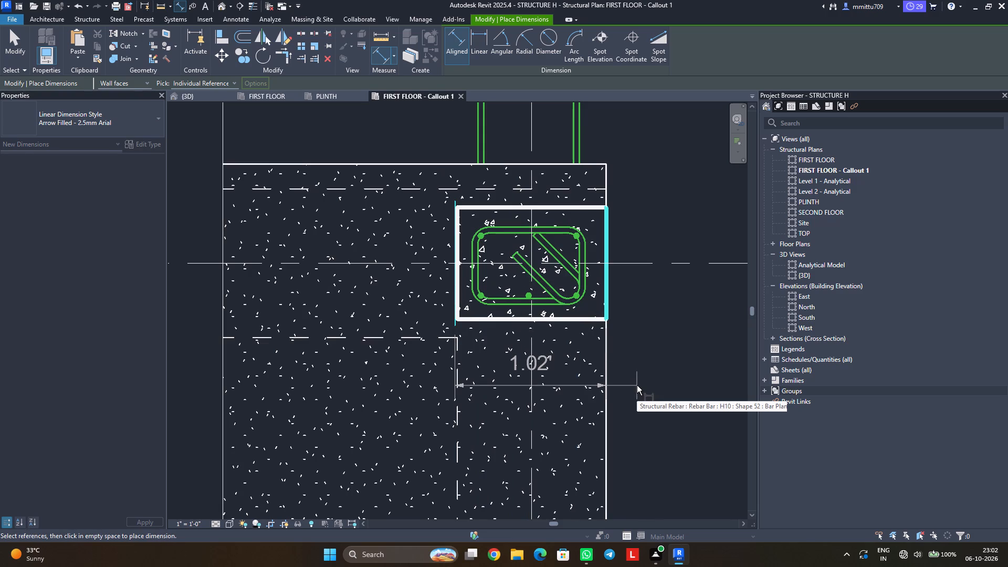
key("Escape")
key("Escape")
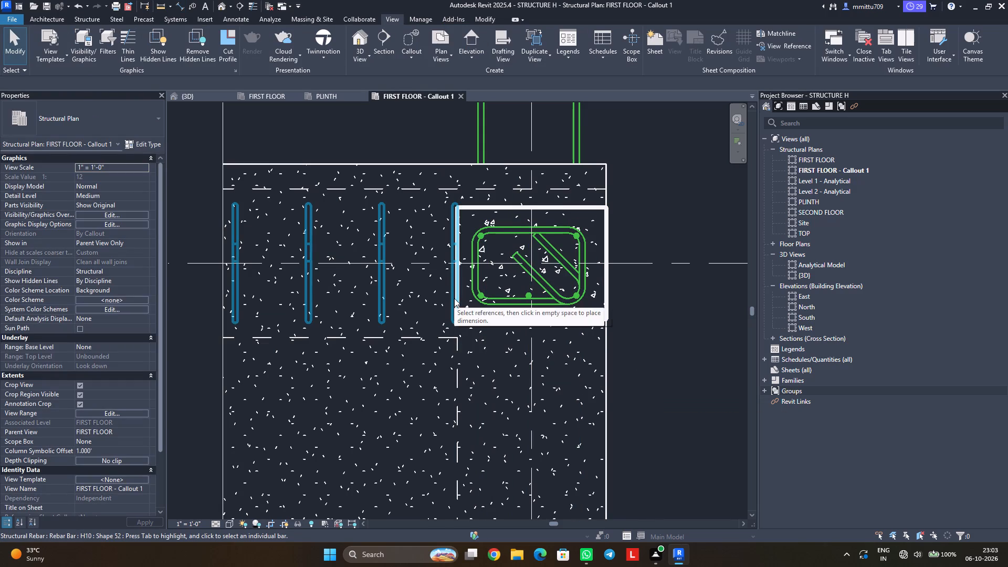
Add an aligned dimension for the column's width between its two side faces, placed just below the column outline.
type("DI")
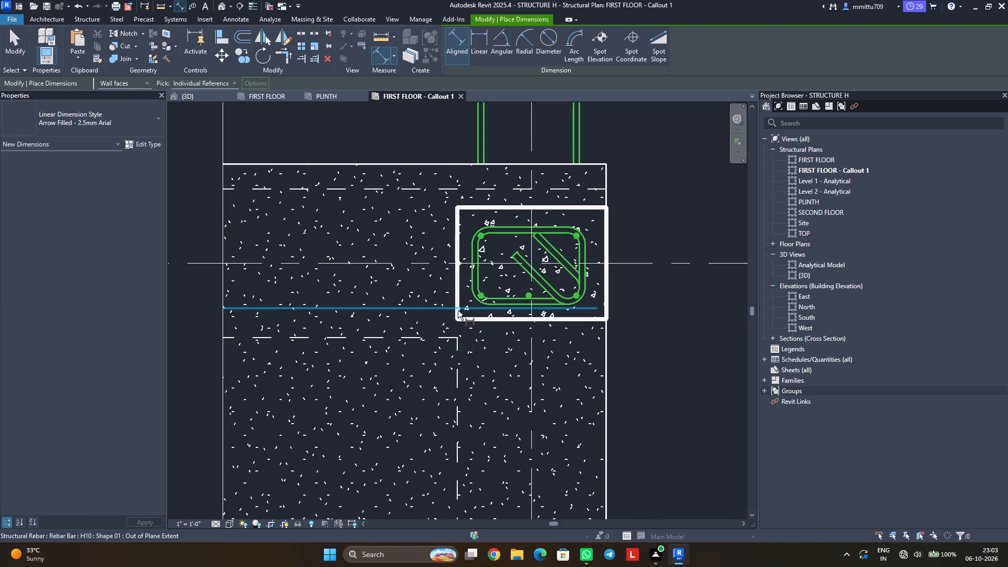
key("Tab")
key("Tab")
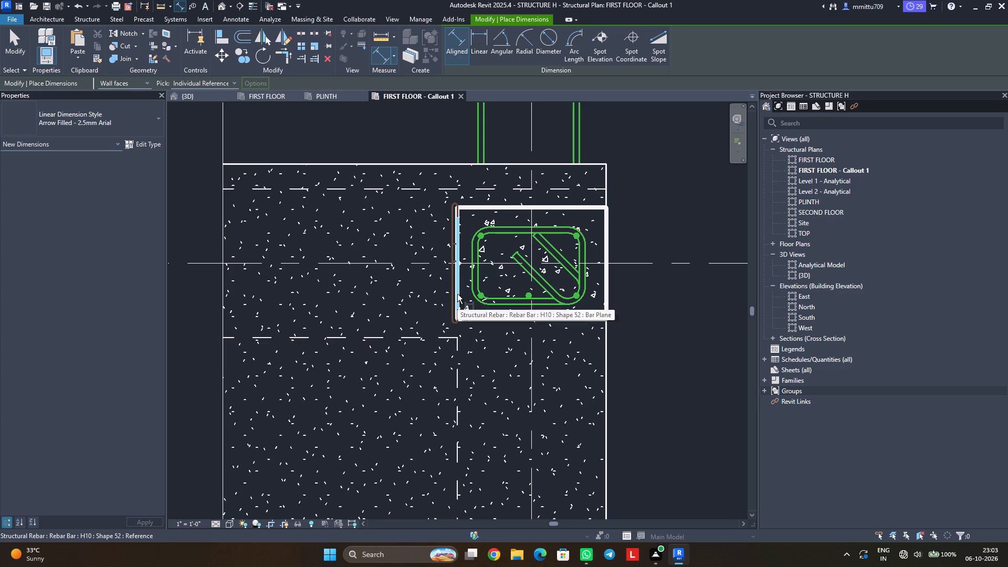
key("Tab")
key("Tab")
key("Tab")
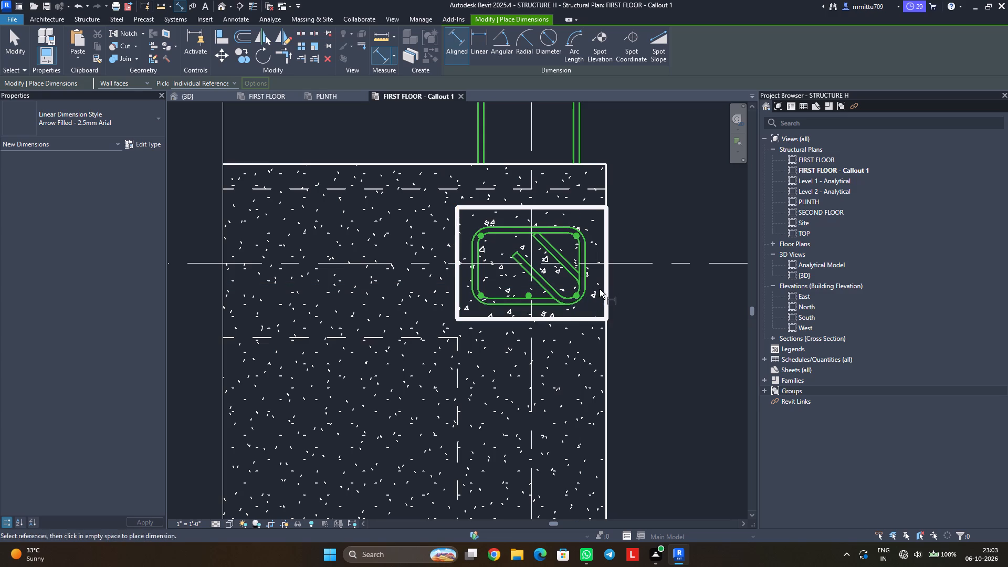
left_click(603, 287)
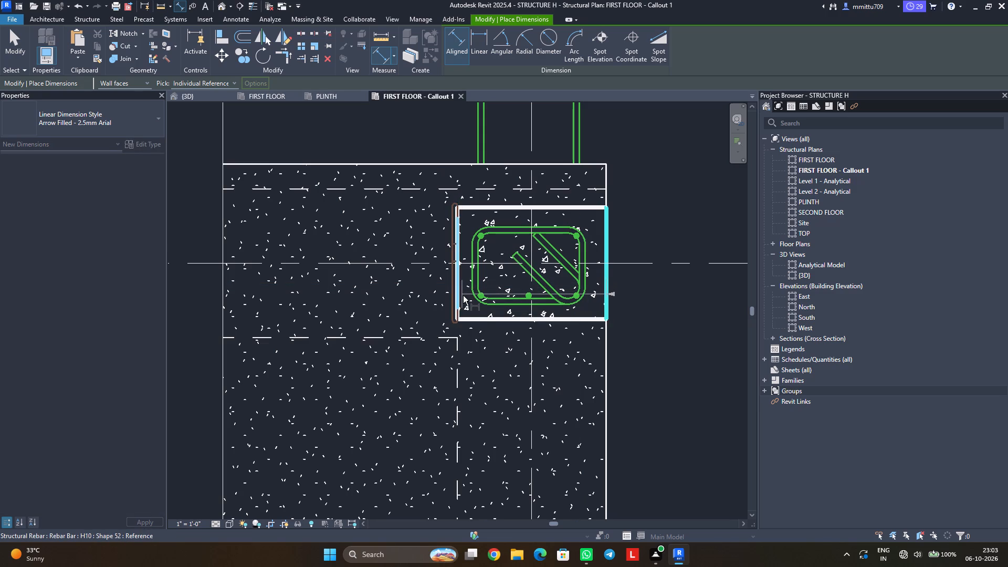
scroll(463, 296, "up", 1)
scroll(463, 296, "down", 2)
scroll(463, 296, "up", 3)
scroll(463, 296, "down", 1)
scroll(463, 296, "up", 4)
scroll(463, 296, "down", 2)
scroll(463, 296, "up", 1)
scroll(463, 296, "down", 1)
scroll(463, 296, "up", 6)
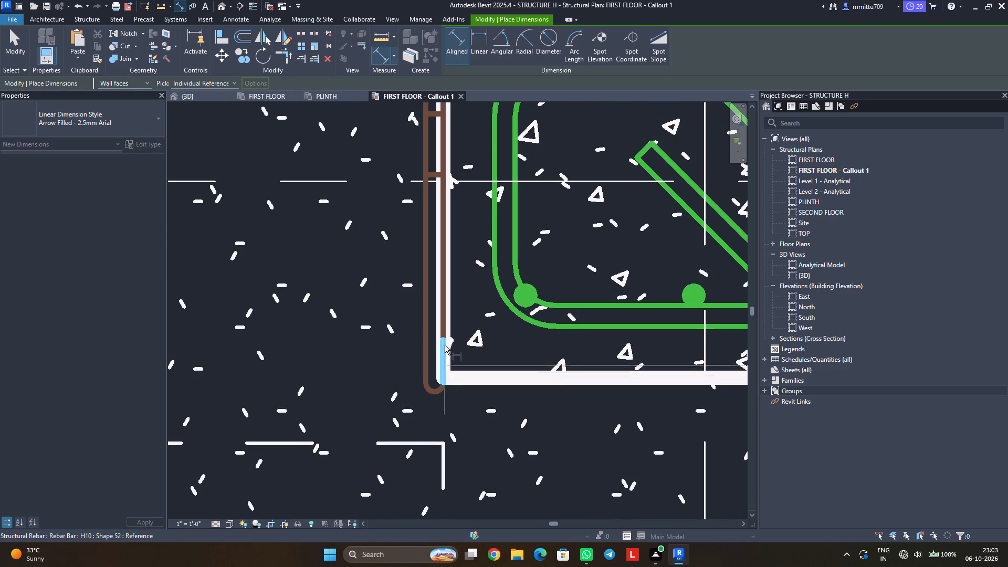
scroll(446, 300, "down", 5)
middle_click_drag(453, 285, 454, 339)
scroll(454, 339, "down", 1)
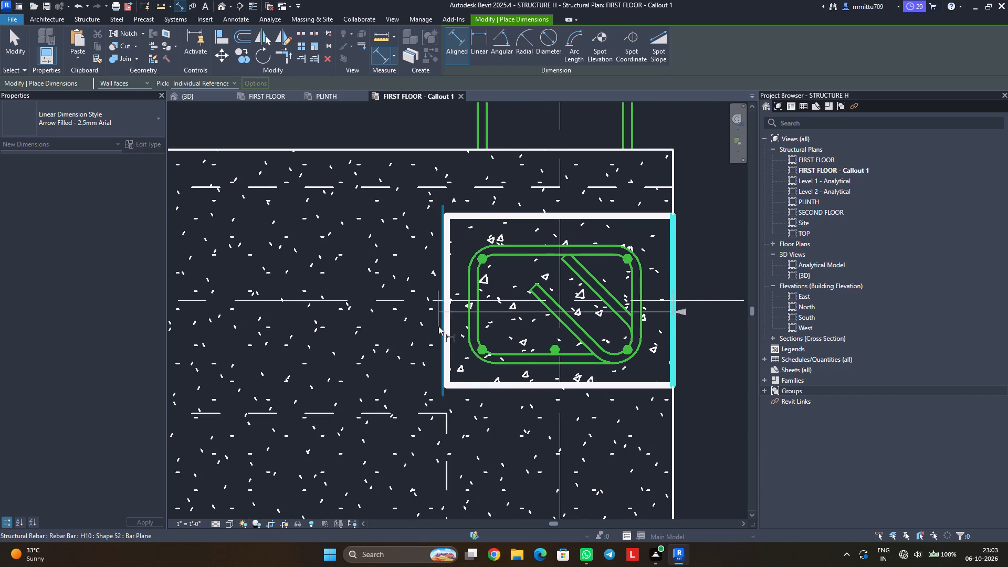
scroll(450, 353, "down", 1)
scroll(450, 353, "up", 1)
scroll(450, 353, "down", 1)
scroll(450, 353, "up", 1)
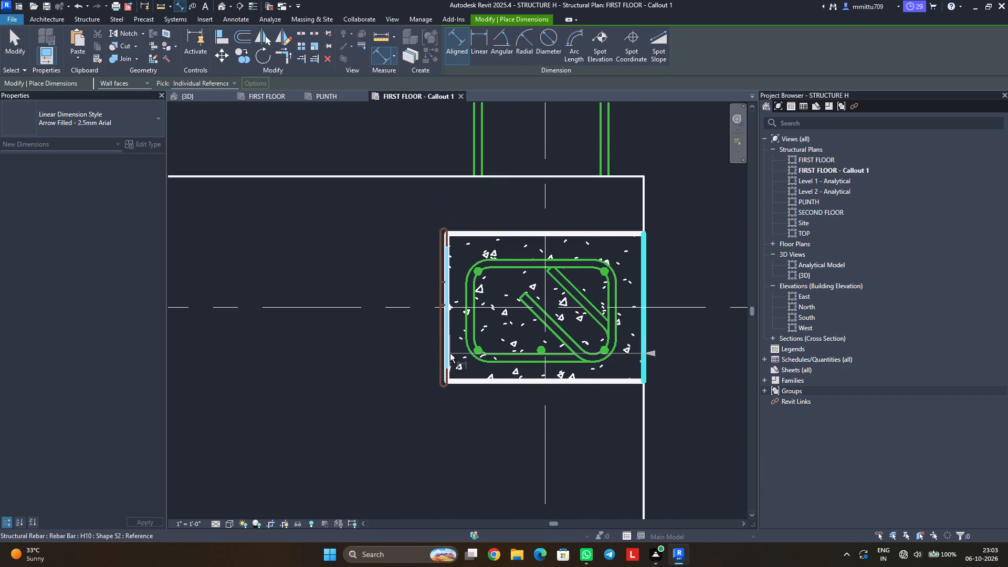
key("Tab")
key("Tab")
left_click(450, 353)
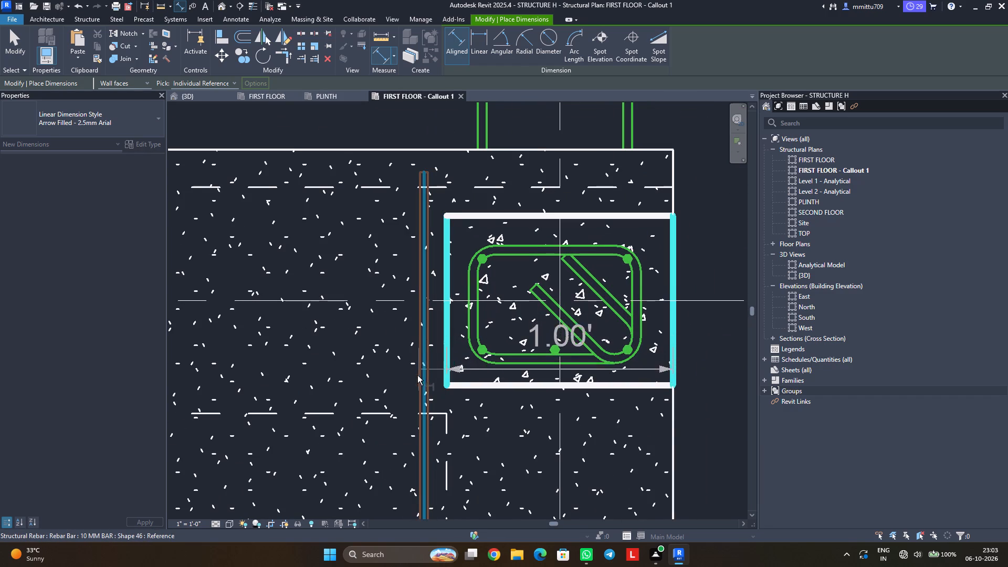
left_click(392, 448)
key("Escape")
key("Escape")
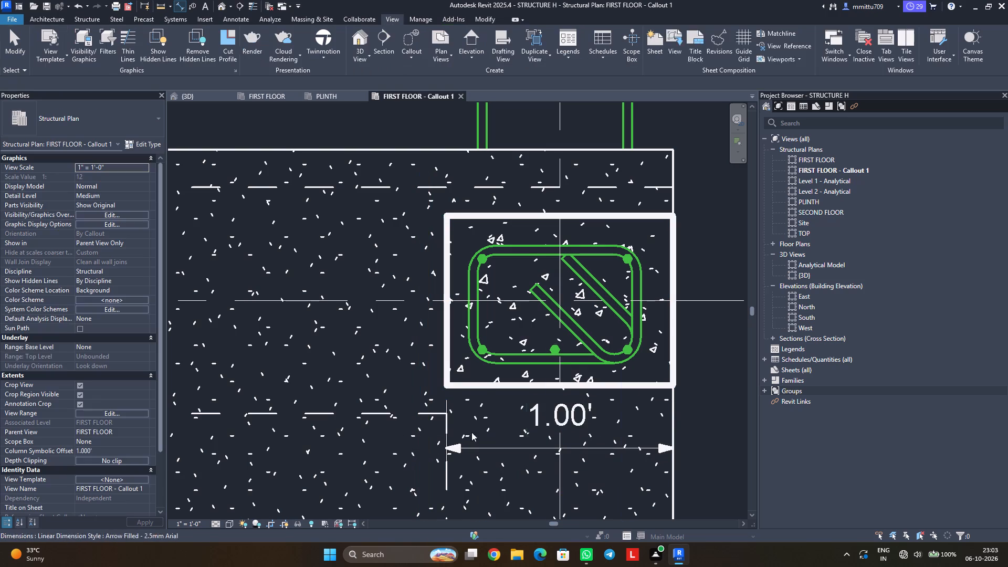
Add an aligned dimension for the column's depth between its upper and lower faces, placed outside the slab edge beside the column.
scroll(481, 416, "down", 2)
scroll(428, 407, "down", 2)
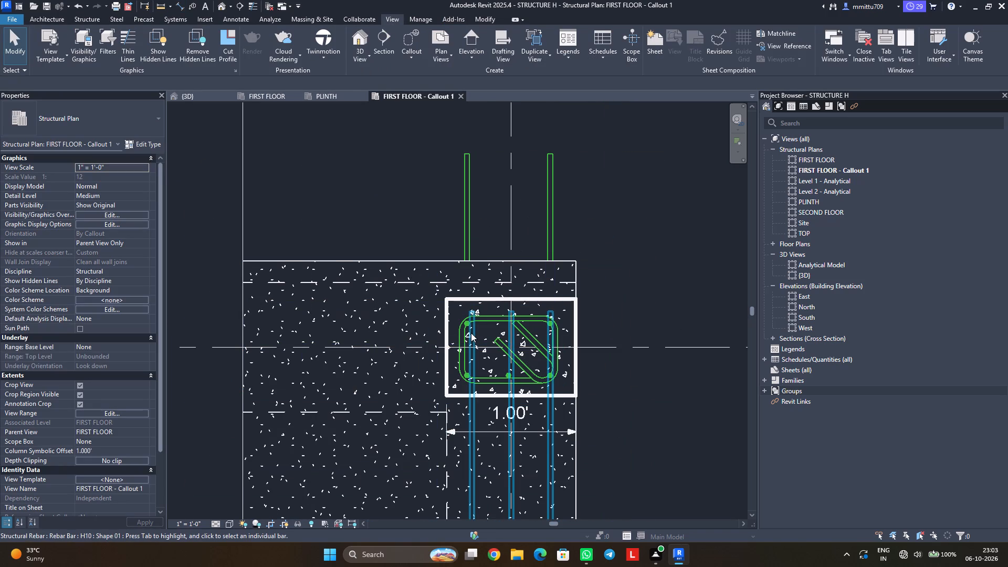
type("DI")
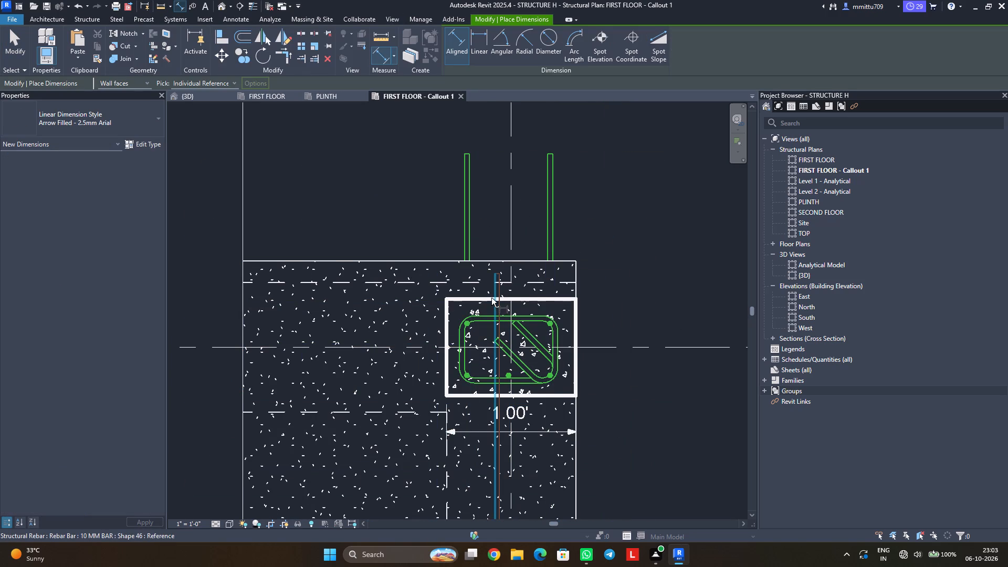
scroll(482, 303, "up", 9)
left_click(489, 289)
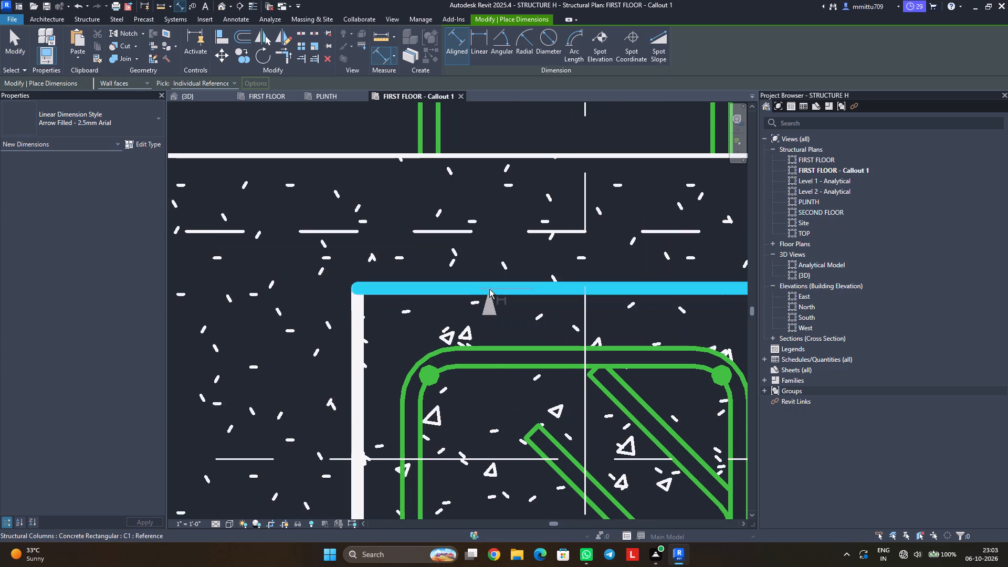
middle_click_drag(493, 364, 490, 186)
scroll(490, 186, "up", 1)
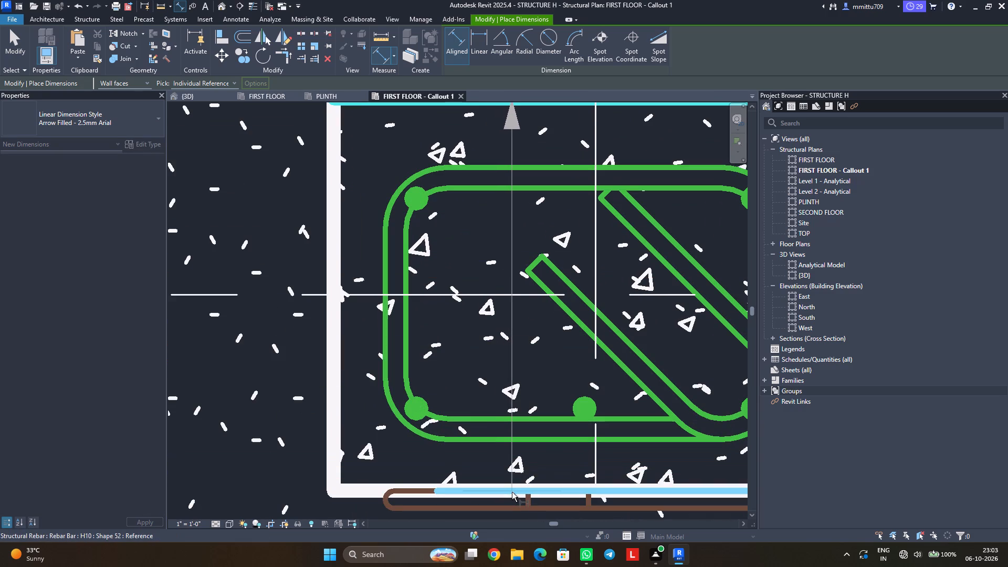
left_click(359, 489)
scroll(558, 472, "down", 5)
scroll(560, 475, "up", 1)
middle_click_drag(582, 475, 360, 415)
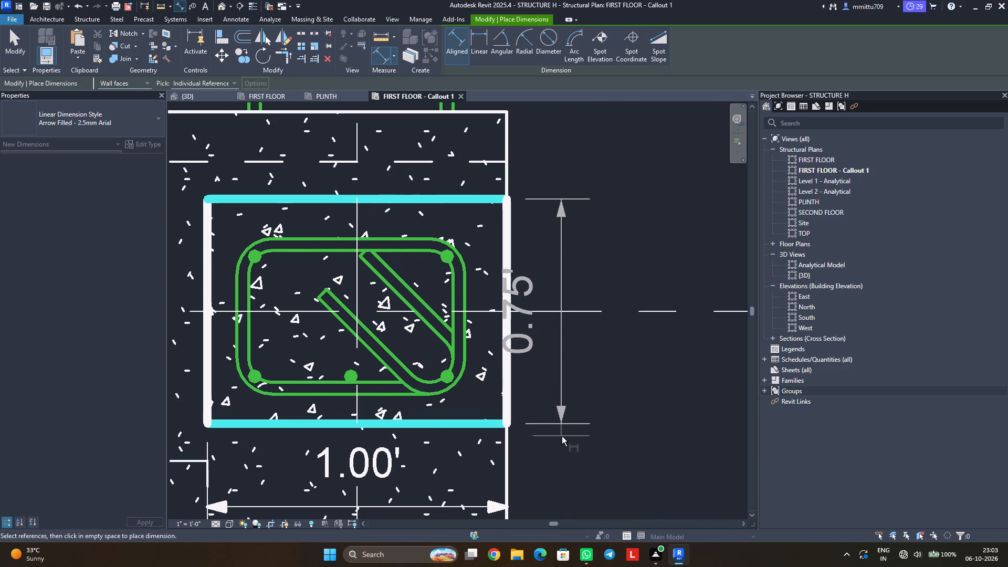
left_click(598, 445)
scroll(601, 448, "down", 5)
key("Escape")
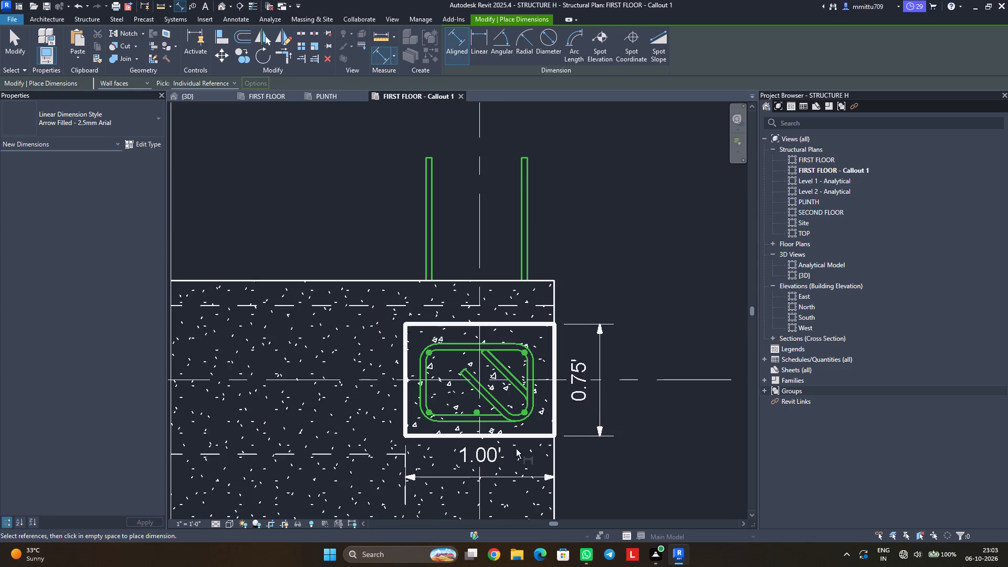
scroll(493, 444, "down", 4)
scroll(497, 442, "up", 1)
middle_click_drag(495, 453, 518, 384)
key("Escape")
key("Escape")
scroll(500, 433, "down", 4)
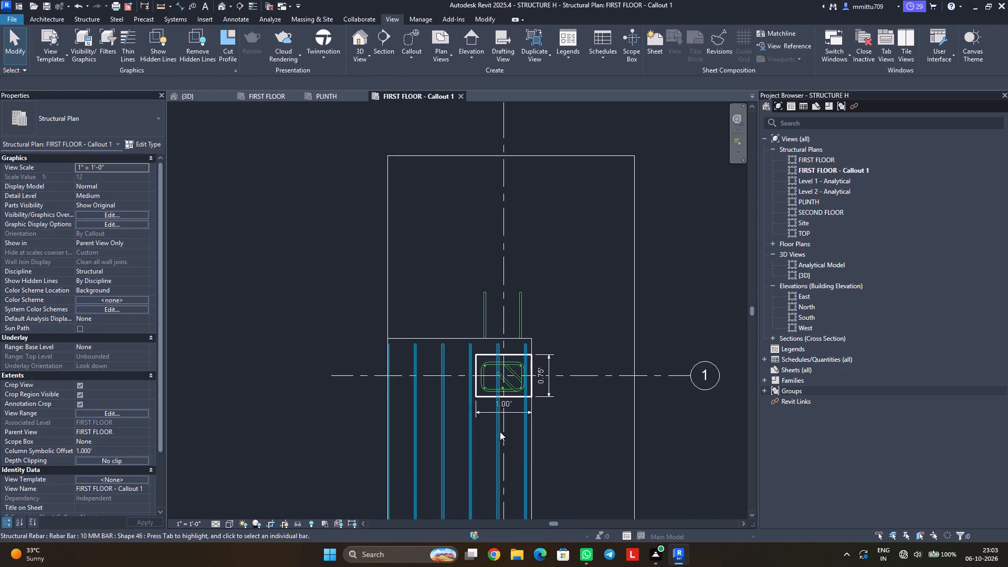
Shrink the callout's crop region vertically by moving its upper and lower edges closer to the column.
scroll(500, 432, "down", 2)
scroll(500, 431, "up", 1)
middle_click_drag(498, 447, 533, 374)
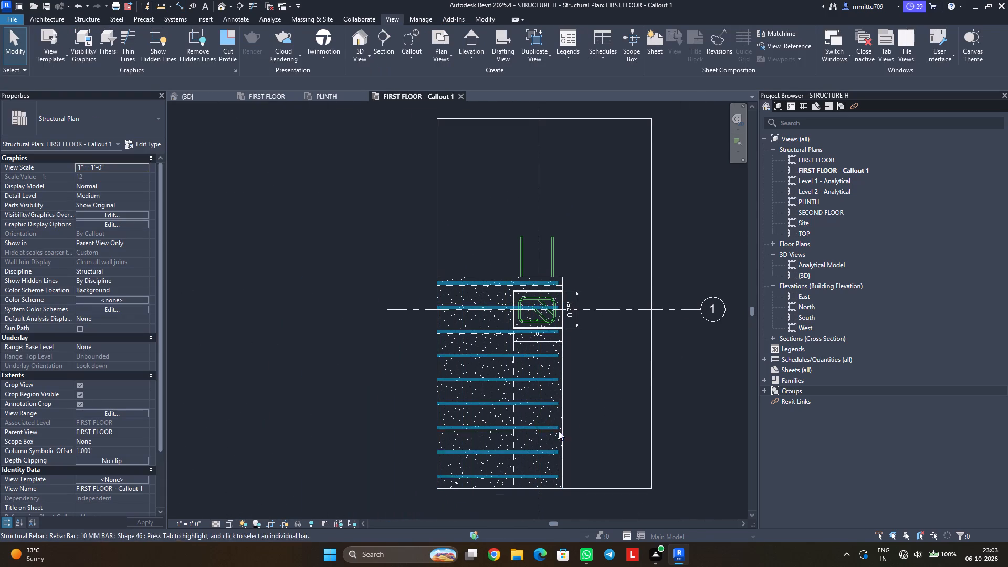
left_click(646, 340)
middle_click_drag(574, 211, 574, 224)
scroll(566, 228, "up", 1)
scroll(563, 165, "down", 5)
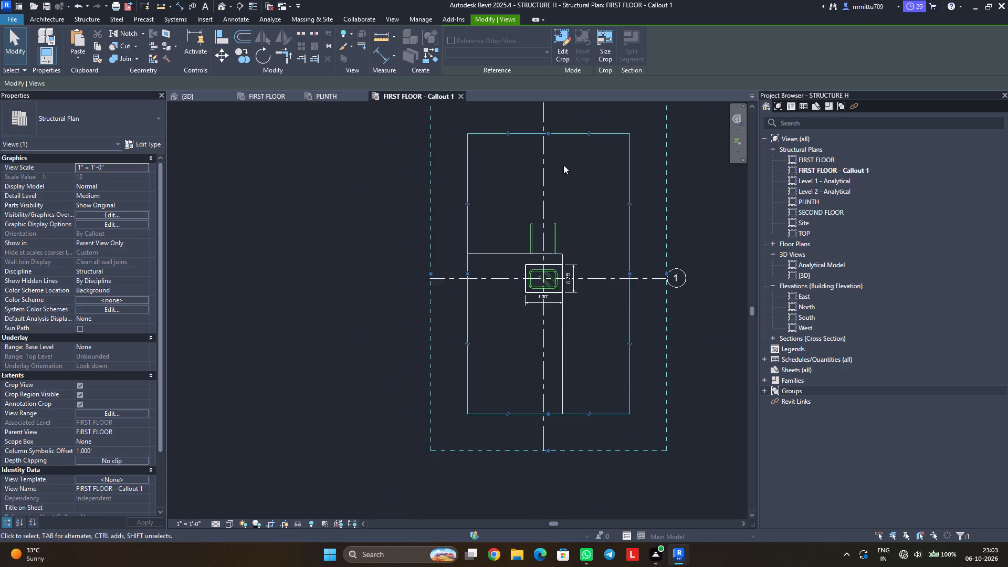
scroll(563, 165, "down", 2)
middle_click_drag(563, 165, 558, 195)
left_click_drag(550, 175, 549, 219)
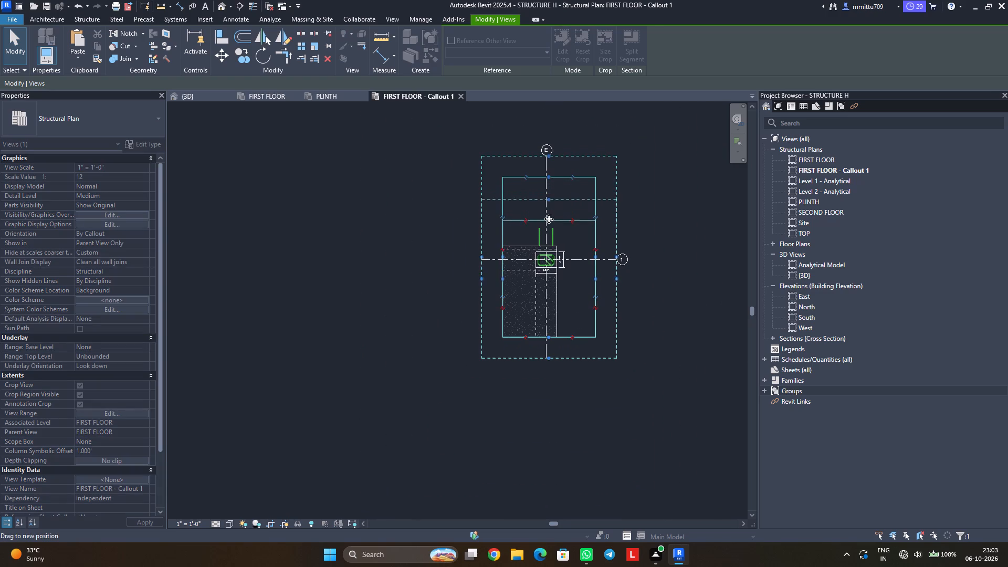
left_click_drag(549, 219, 549, 220)
left_click(673, 338)
left_click(560, 337)
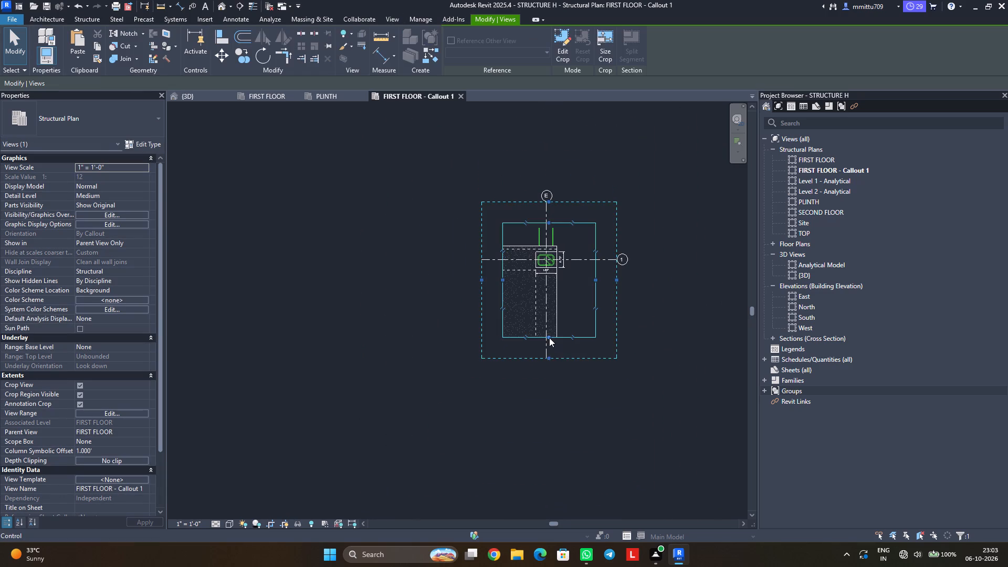
left_click_drag(548, 334, 545, 286)
left_click(602, 396)
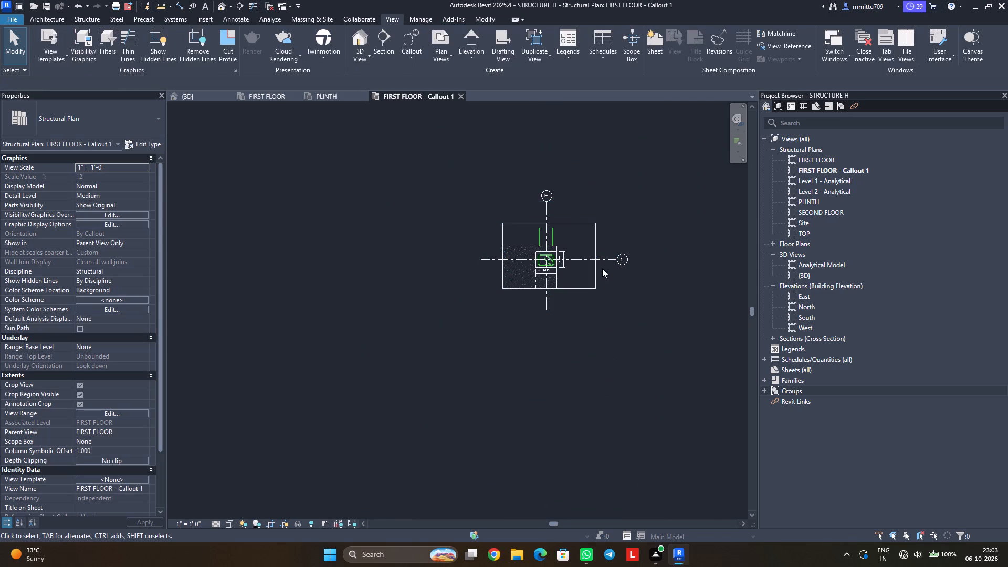
Narrow the callout's crop region by pulling both side edges in around the column and its dimensions.
left_click(597, 266)
left_click_drag(594, 255, 576, 253)
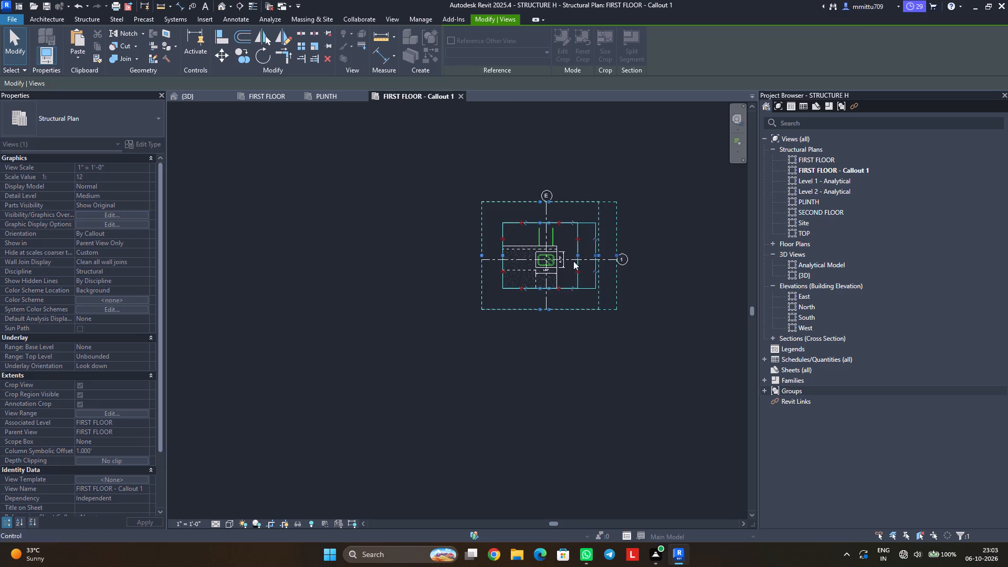
left_click(567, 376)
left_click(508, 264)
left_click_drag(505, 254, 519, 254)
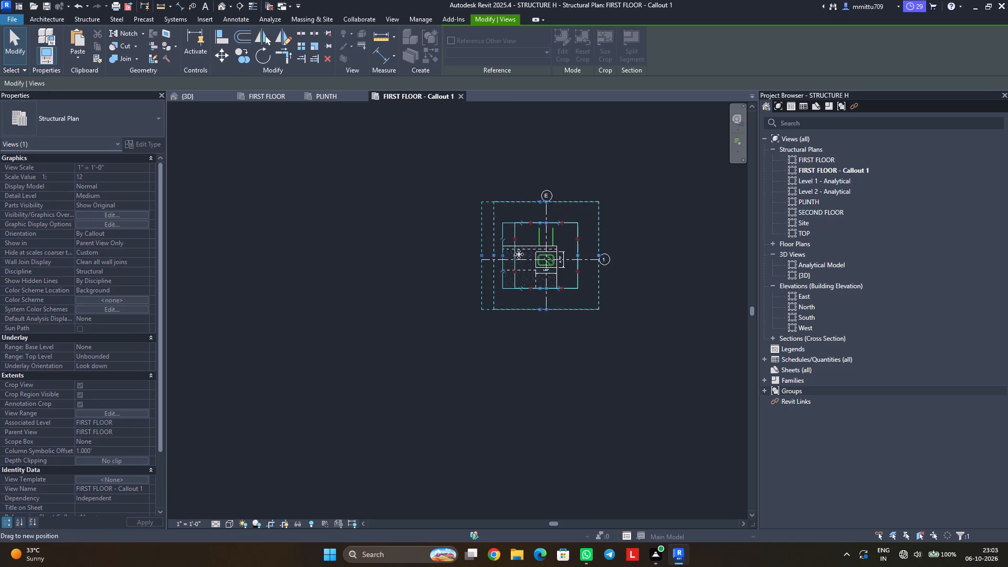
left_click_drag(519, 254, 529, 253)
left_click(579, 369)
scroll(543, 277, "up", 8)
middle_click_drag(556, 270, 475, 333)
left_click(562, 333)
left_click_drag(565, 275, 554, 272)
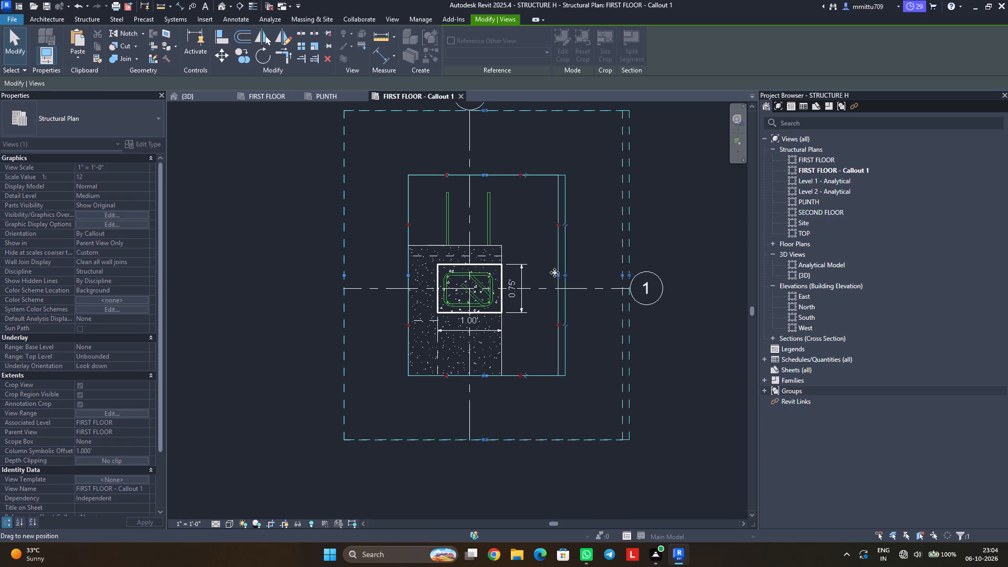
left_click_drag(554, 272, 536, 272)
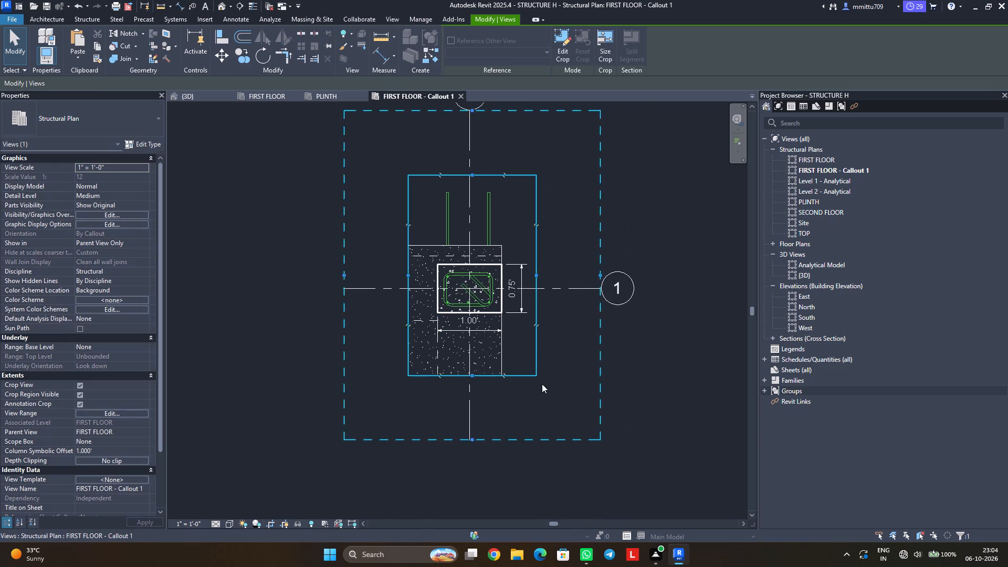
Pull the left edge of the FIRST FLOOR callout's crop region slightly closer to the column.
left_click(542, 427)
left_click(410, 298)
left_click_drag(411, 274, 421, 274)
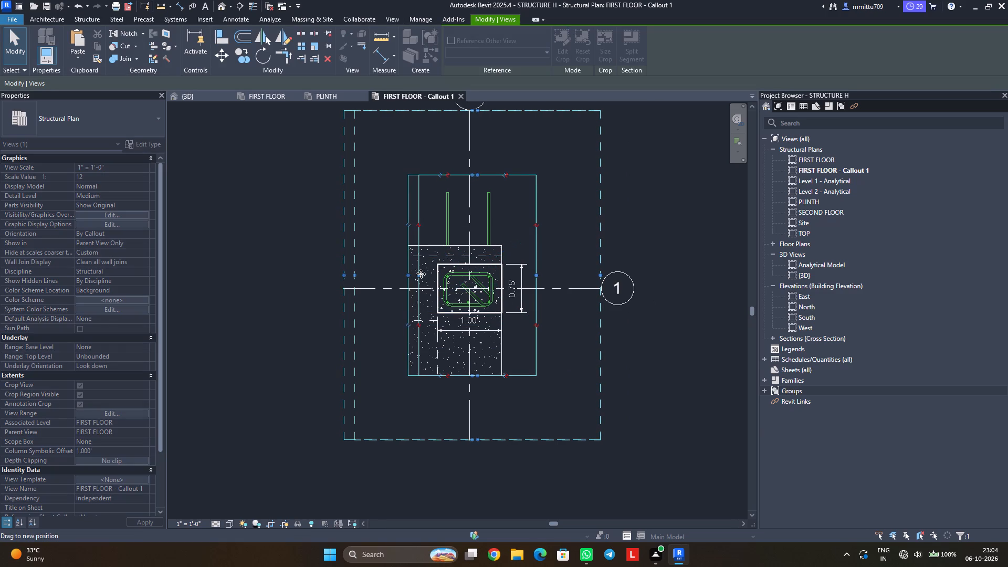
left_click_drag(421, 274, 418, 274)
left_click(547, 465)
Shorten the callout's crop region to just below the width dimension and just above the slab edge.
left_click(476, 375)
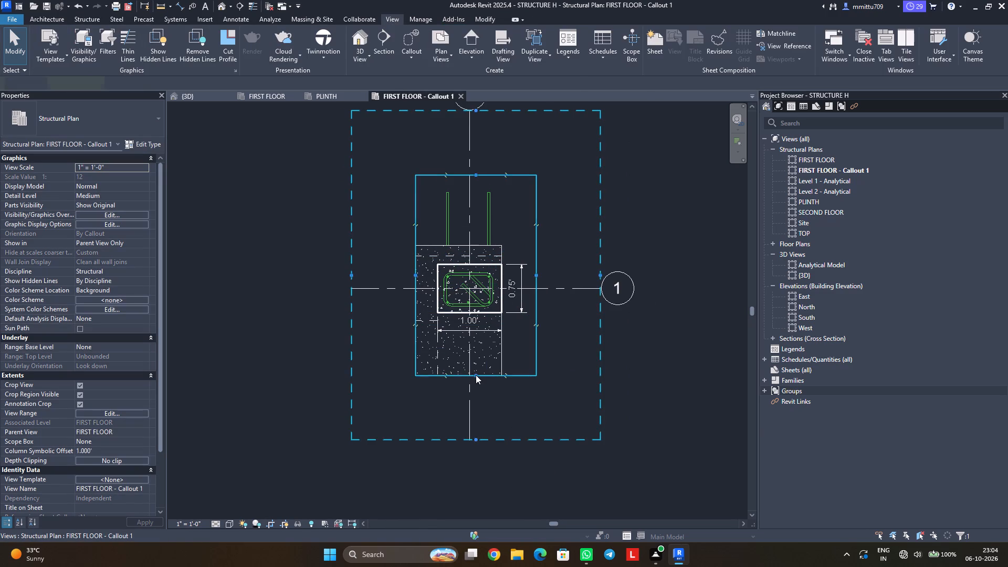
left_click_drag(475, 372, 476, 344)
left_click(578, 345)
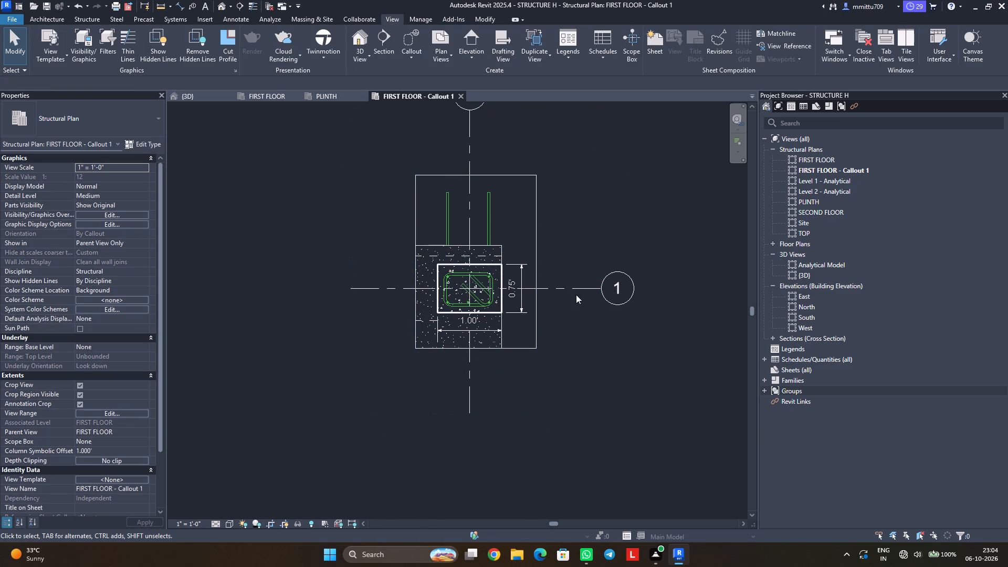
left_click(492, 173)
left_click_drag(477, 173, 477, 194)
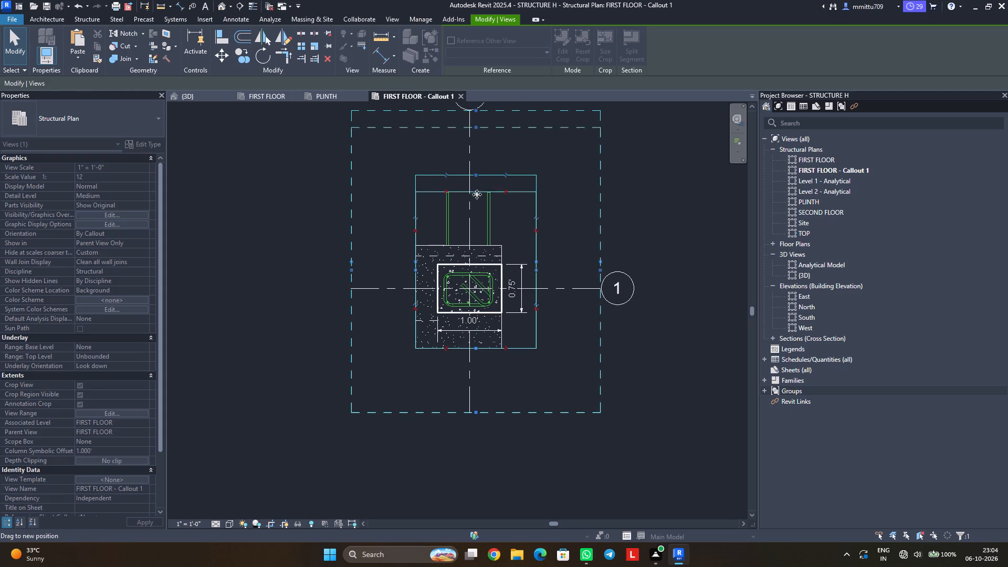
left_click_drag(477, 194, 475, 223)
left_click(513, 377)
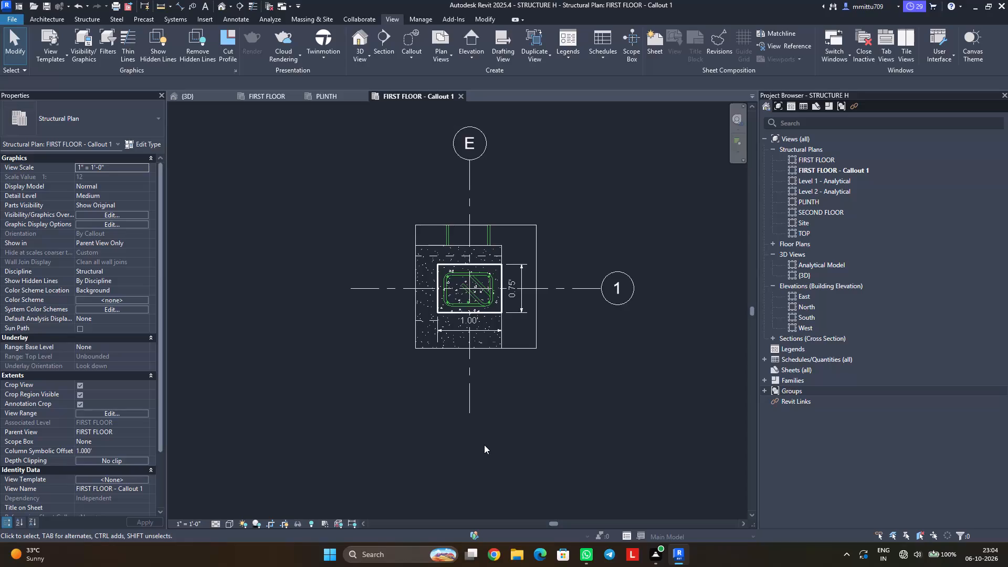
scroll(494, 312, "up", 3)
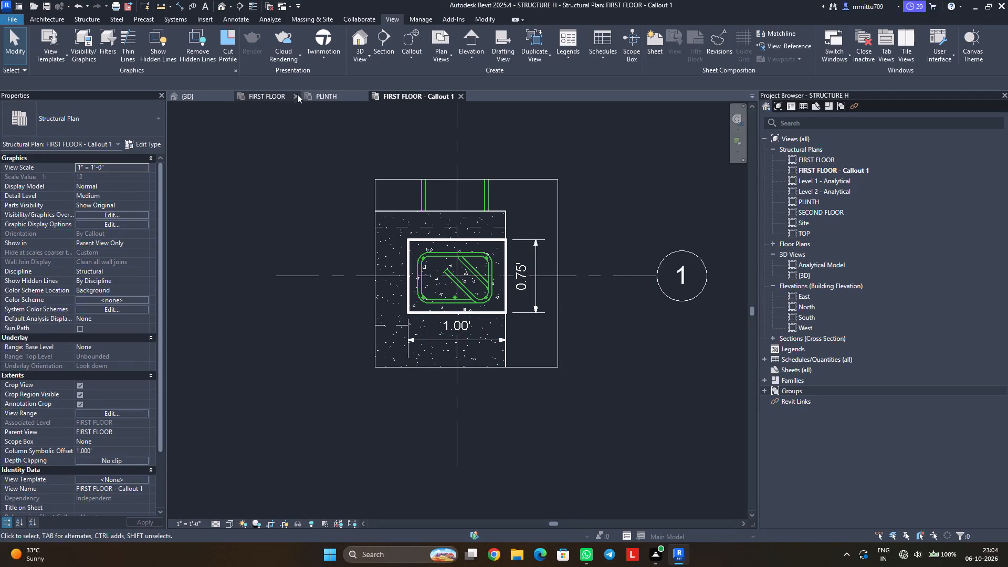
Switch to the PLINTH structural plan.
left_click(321, 94)
scroll(368, 261, "down", 2)
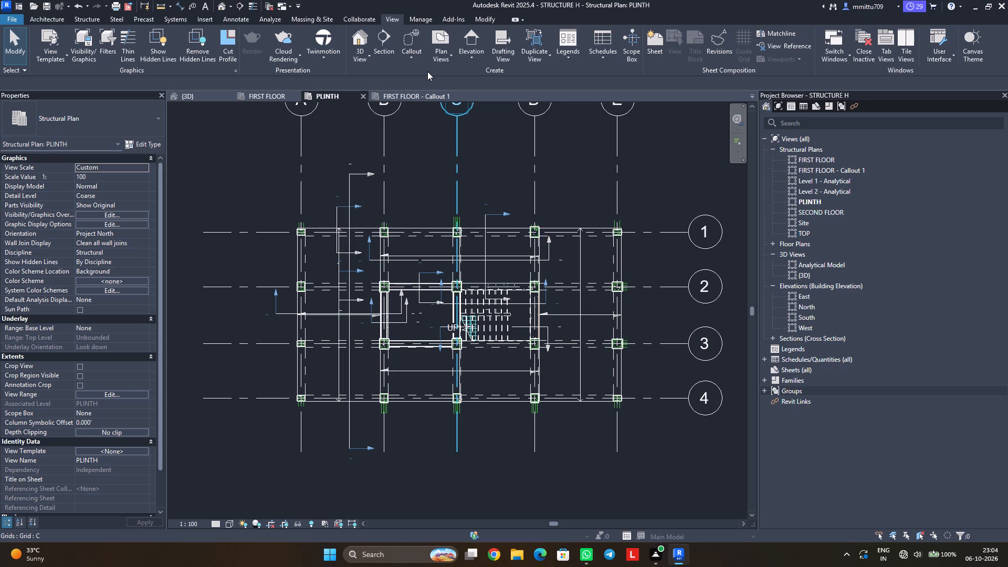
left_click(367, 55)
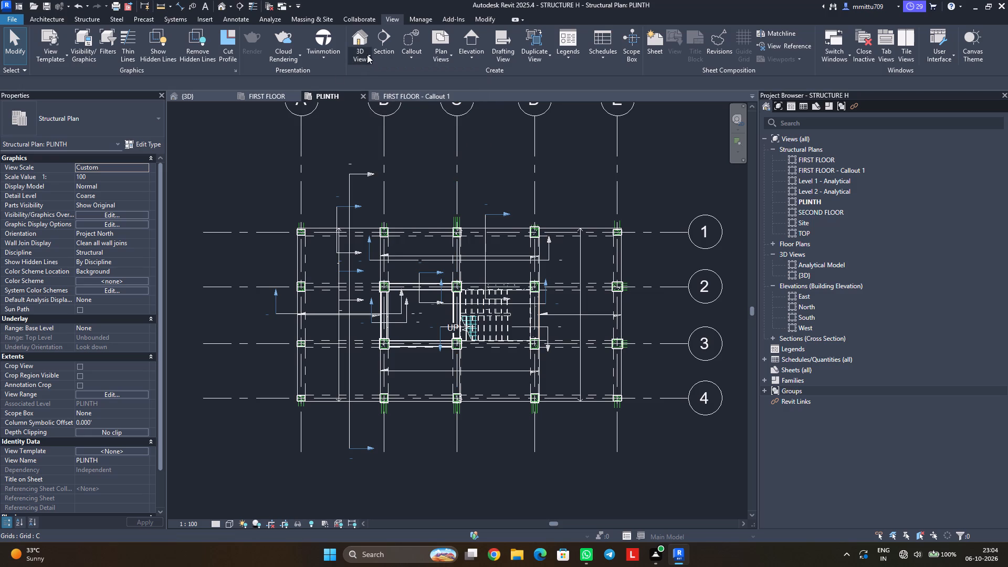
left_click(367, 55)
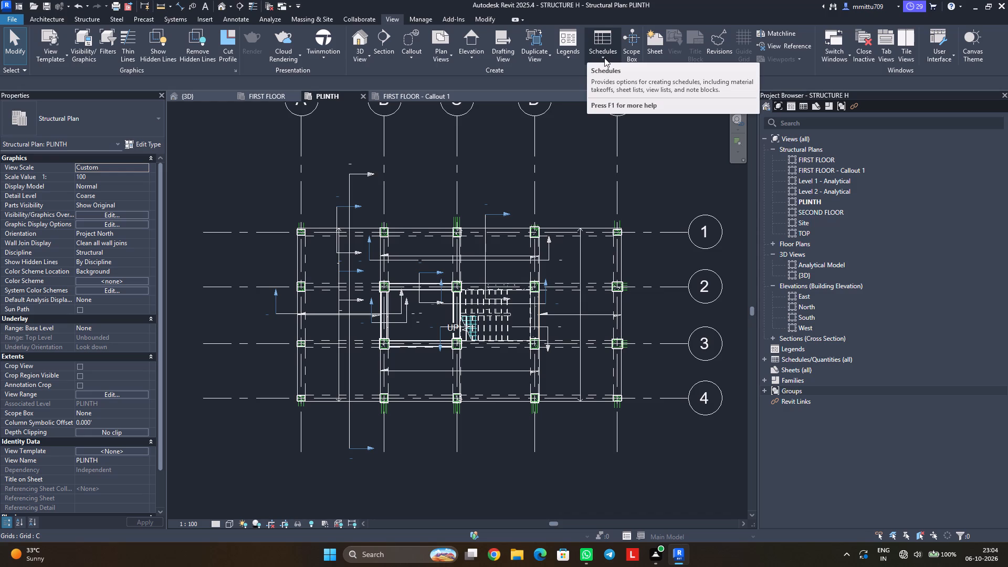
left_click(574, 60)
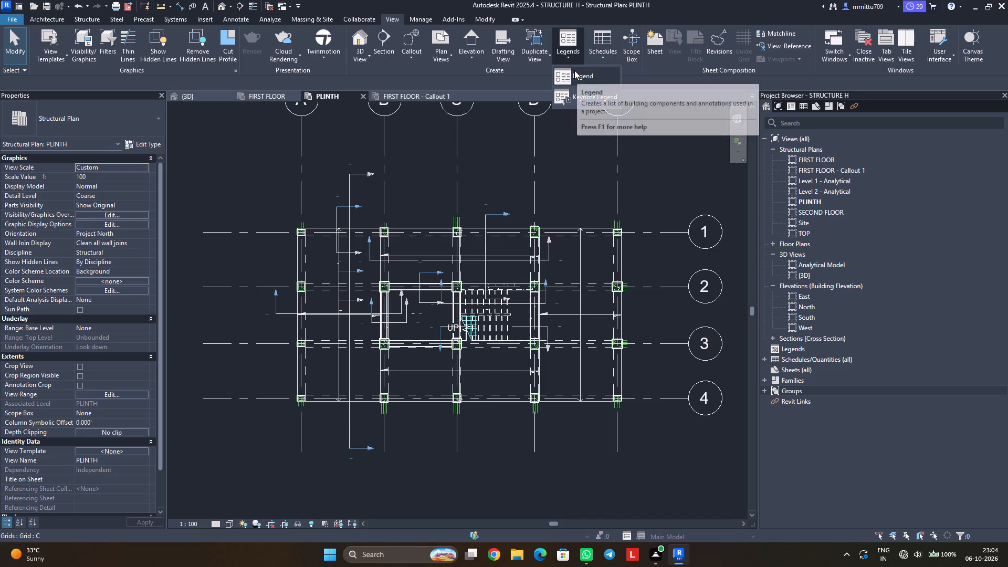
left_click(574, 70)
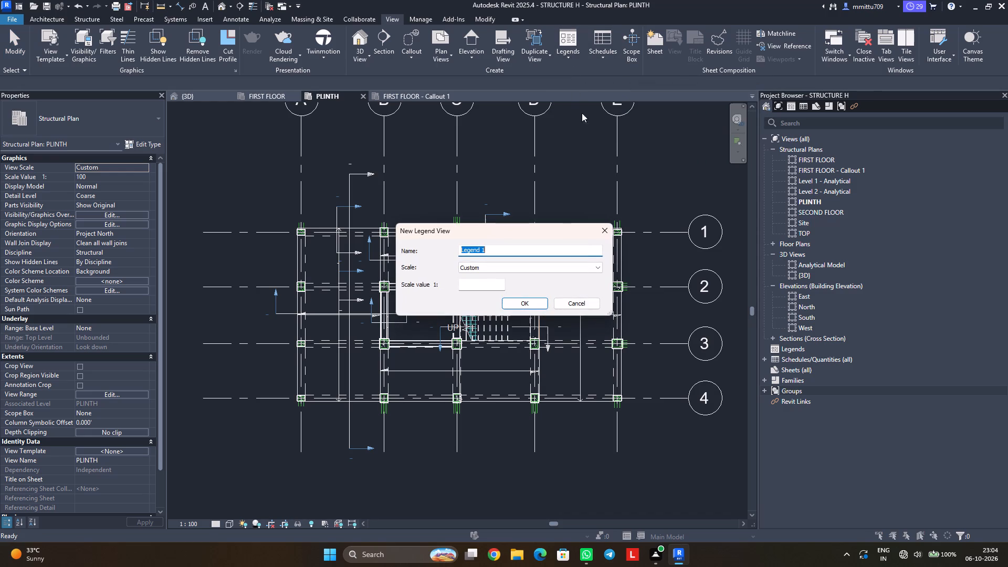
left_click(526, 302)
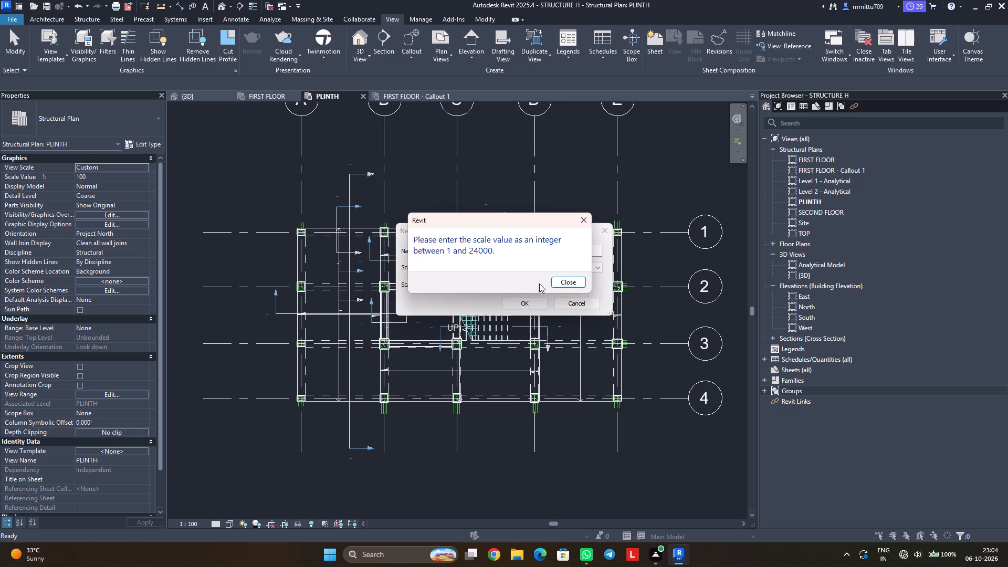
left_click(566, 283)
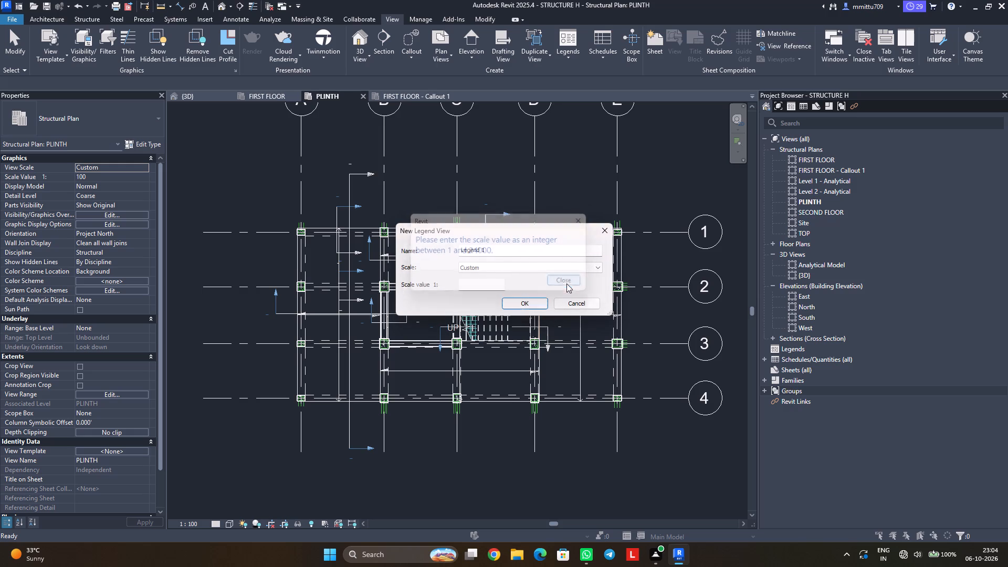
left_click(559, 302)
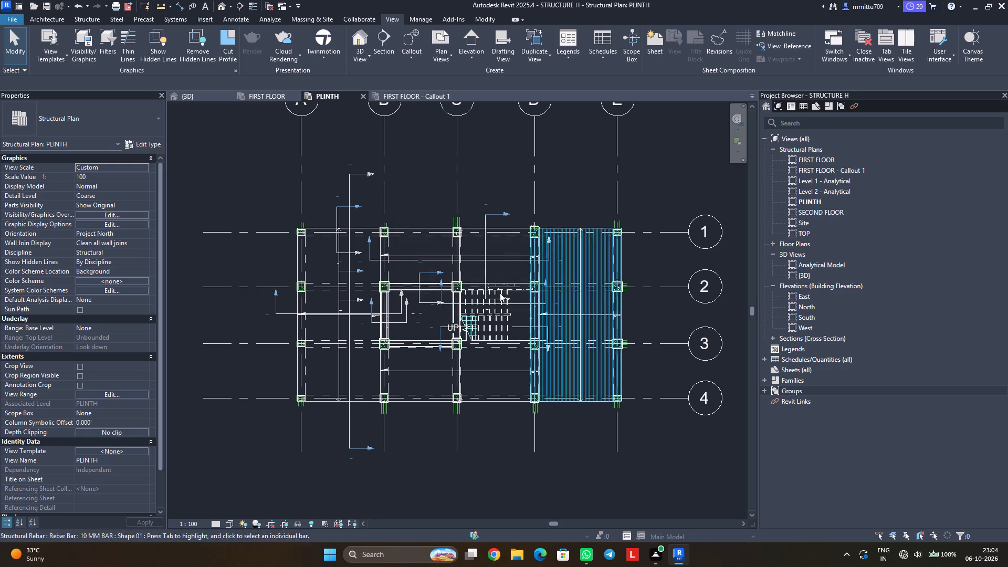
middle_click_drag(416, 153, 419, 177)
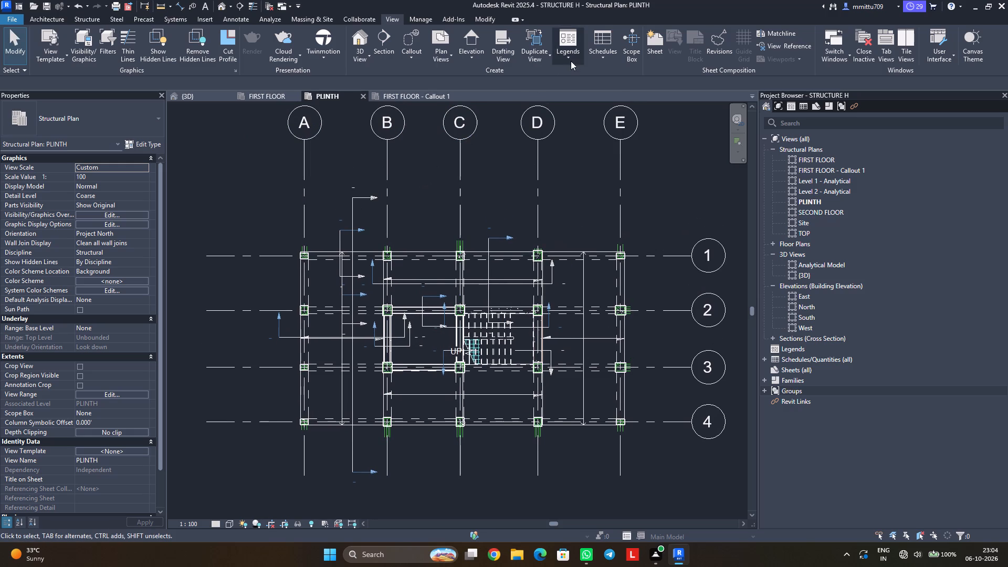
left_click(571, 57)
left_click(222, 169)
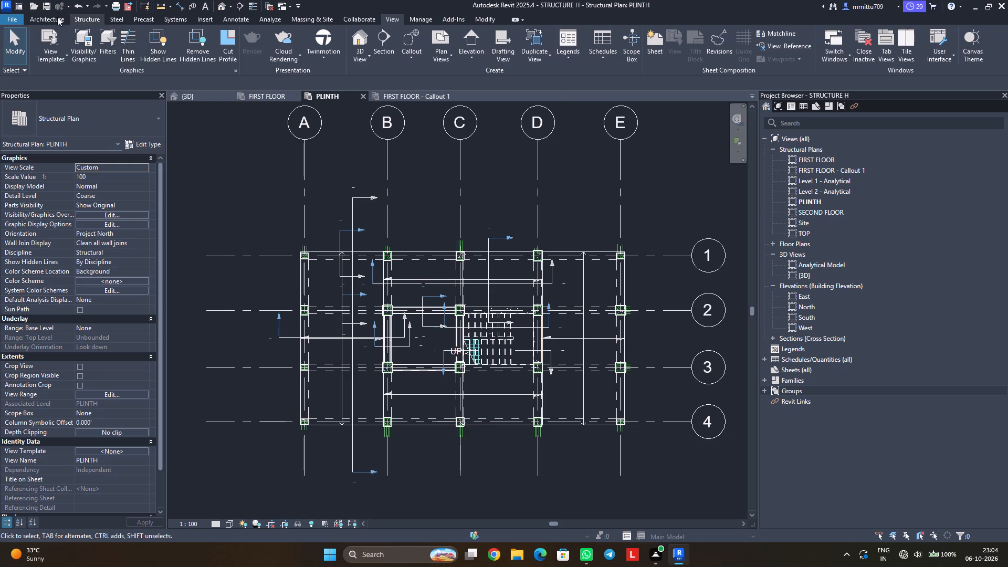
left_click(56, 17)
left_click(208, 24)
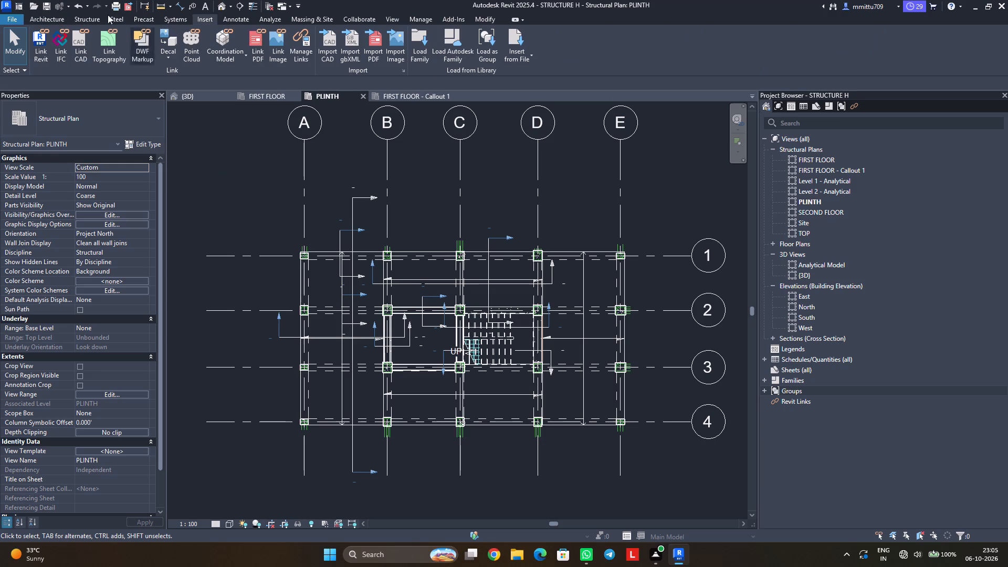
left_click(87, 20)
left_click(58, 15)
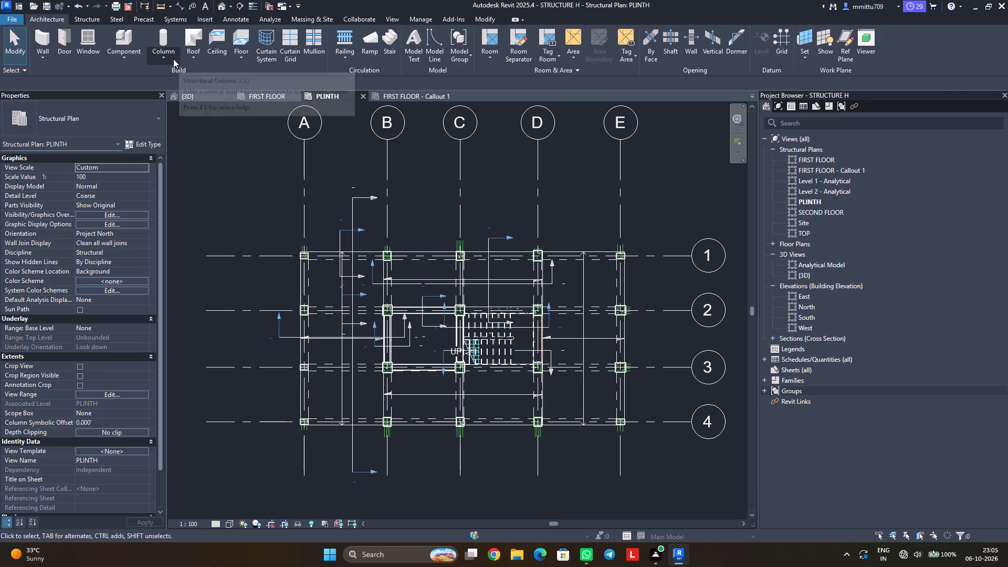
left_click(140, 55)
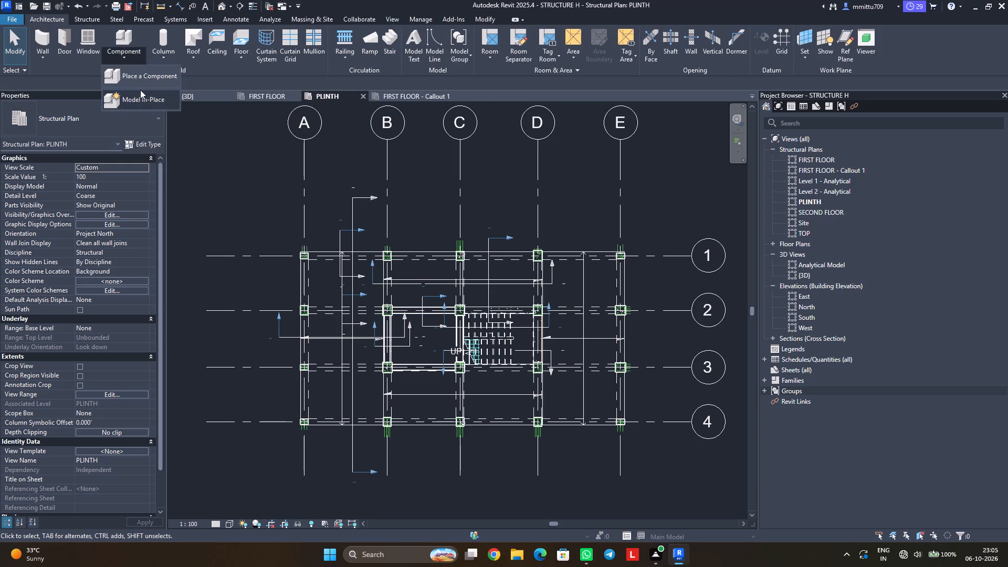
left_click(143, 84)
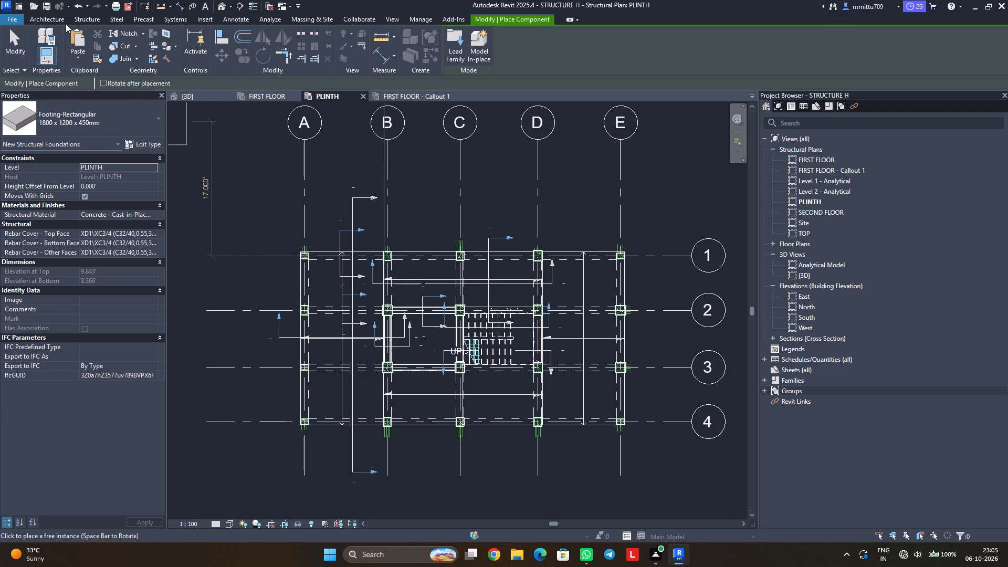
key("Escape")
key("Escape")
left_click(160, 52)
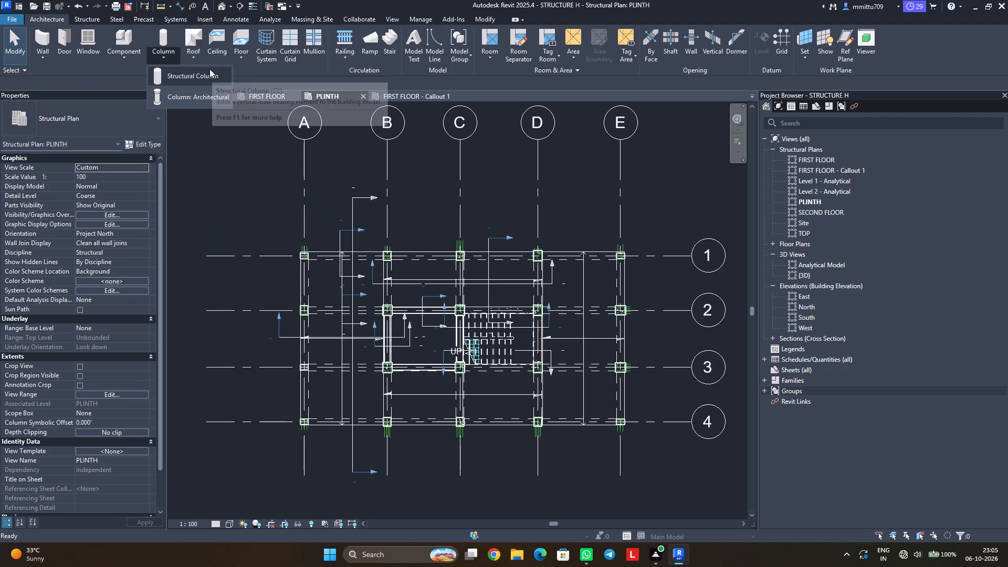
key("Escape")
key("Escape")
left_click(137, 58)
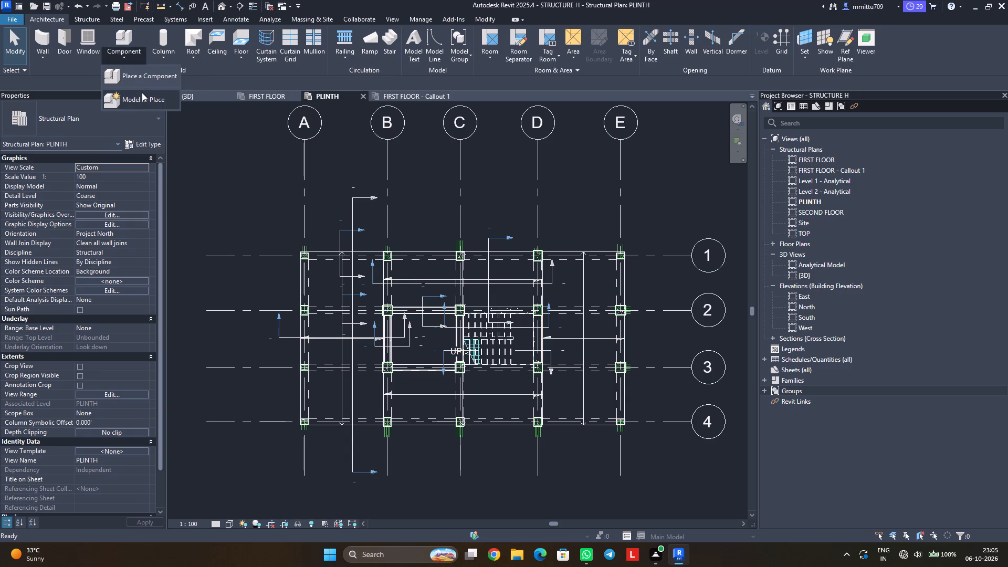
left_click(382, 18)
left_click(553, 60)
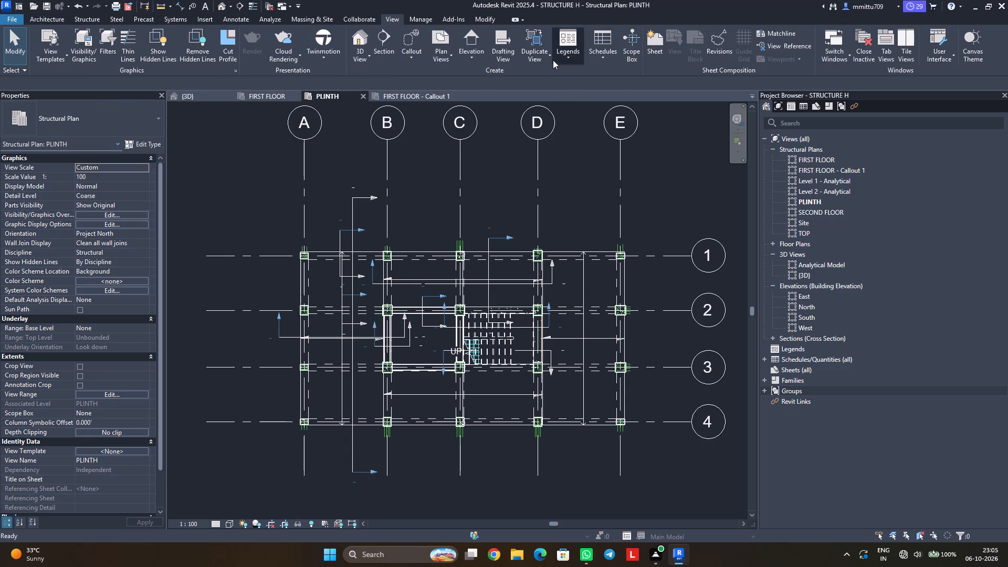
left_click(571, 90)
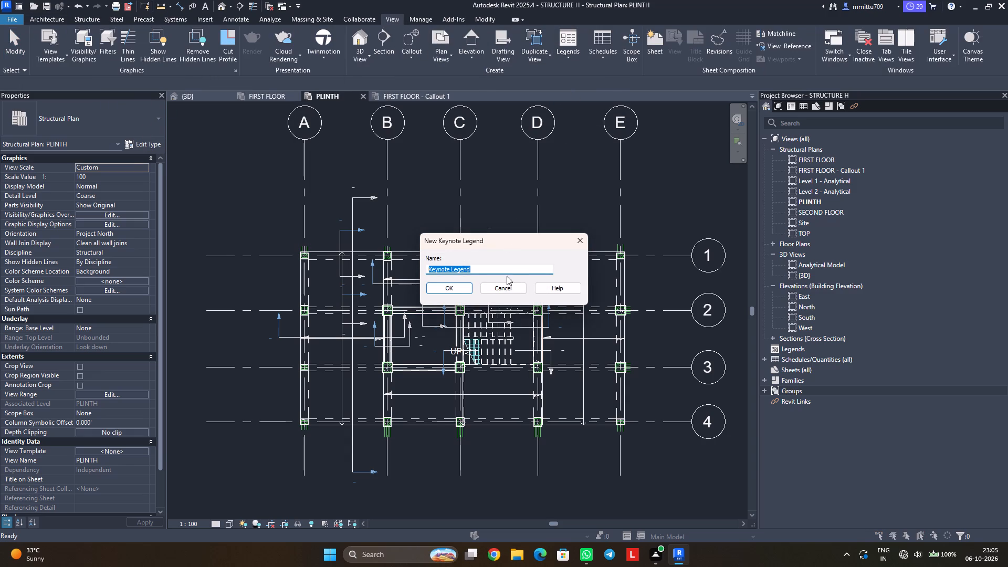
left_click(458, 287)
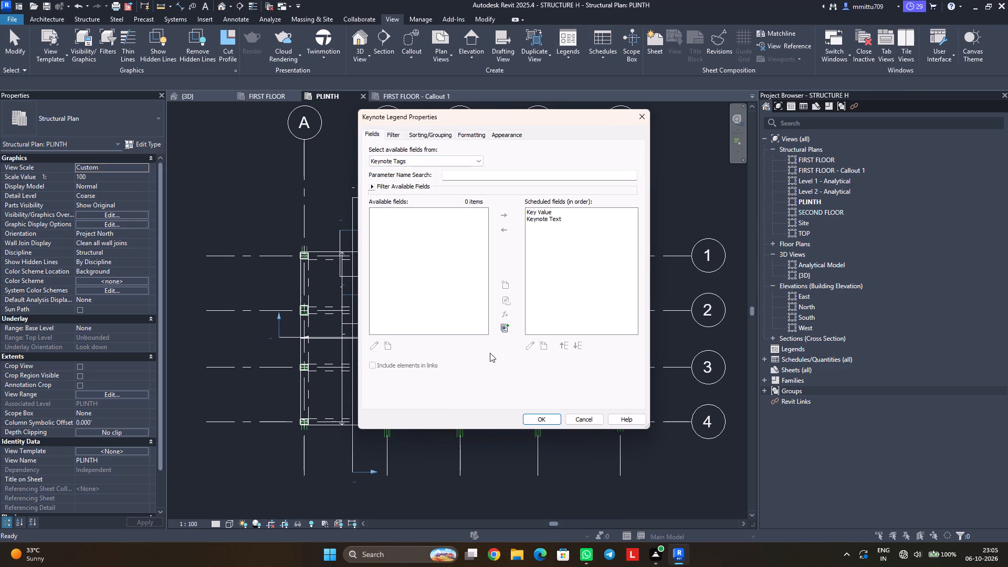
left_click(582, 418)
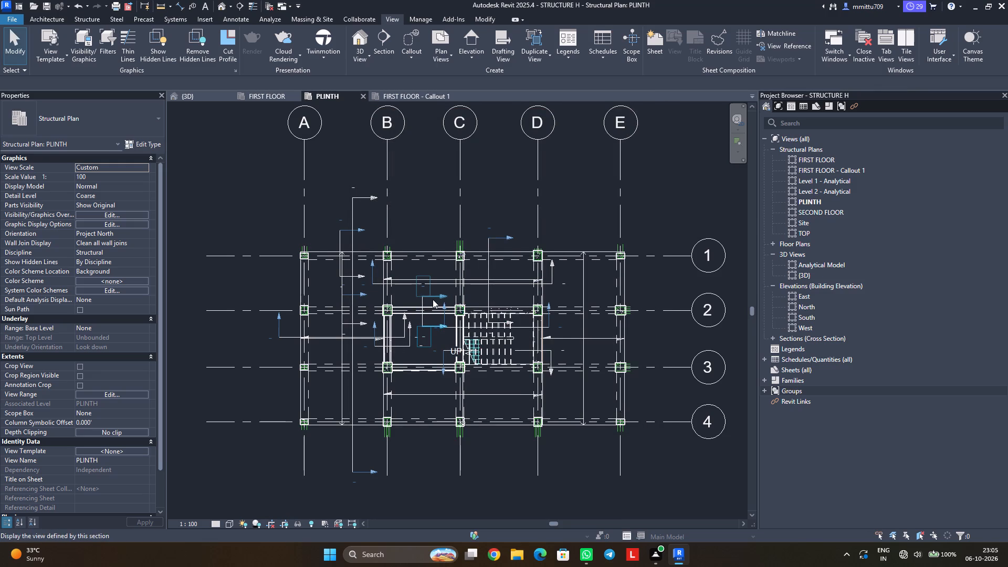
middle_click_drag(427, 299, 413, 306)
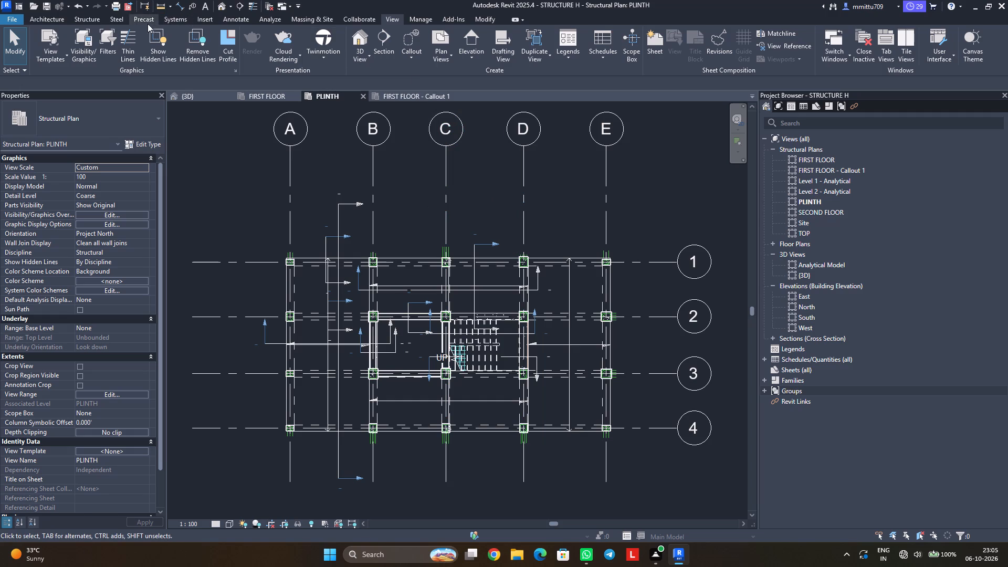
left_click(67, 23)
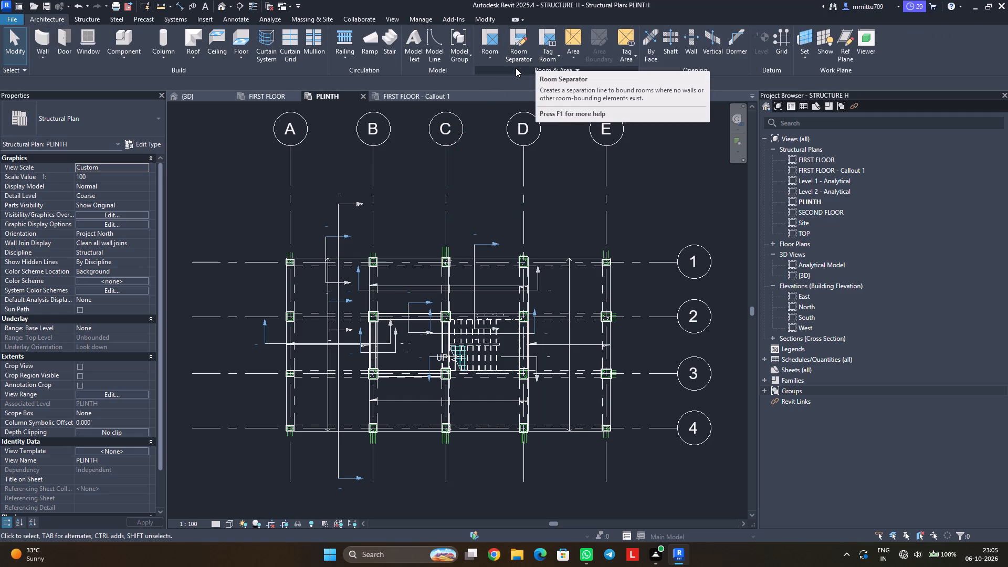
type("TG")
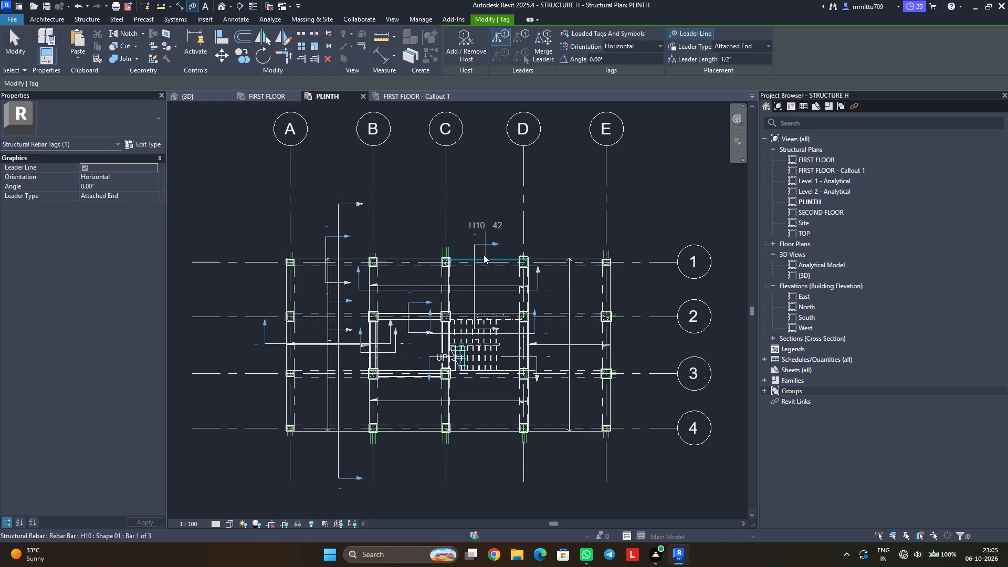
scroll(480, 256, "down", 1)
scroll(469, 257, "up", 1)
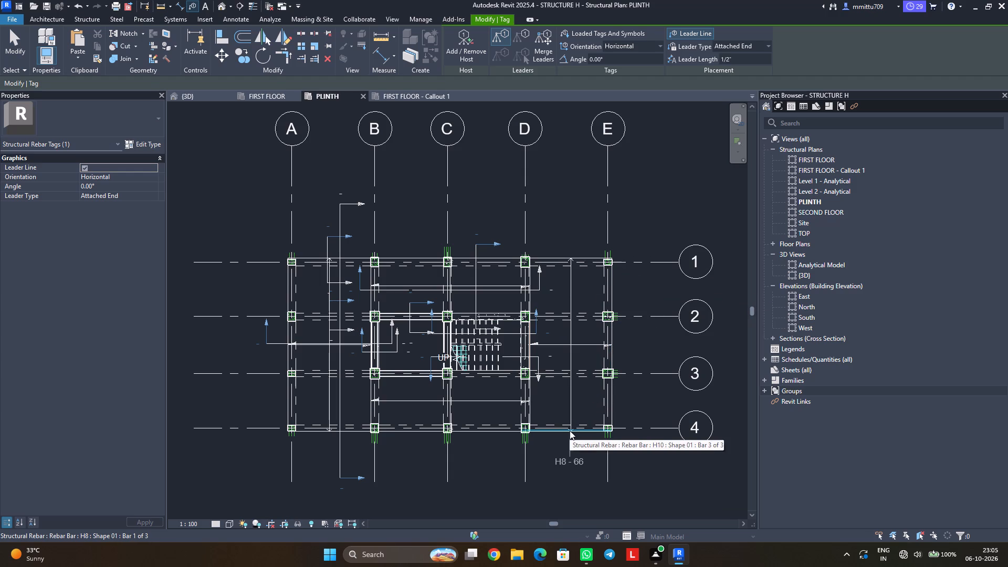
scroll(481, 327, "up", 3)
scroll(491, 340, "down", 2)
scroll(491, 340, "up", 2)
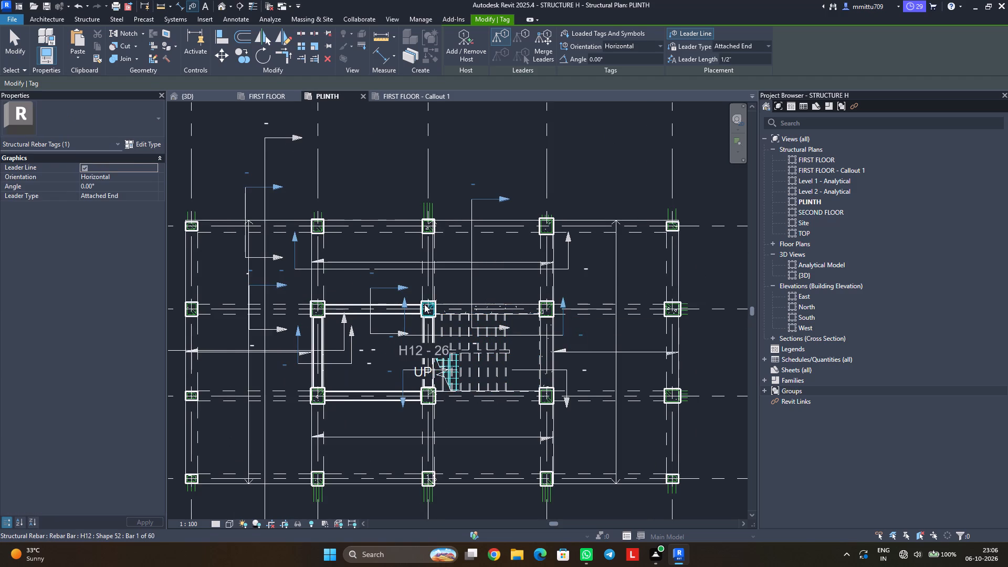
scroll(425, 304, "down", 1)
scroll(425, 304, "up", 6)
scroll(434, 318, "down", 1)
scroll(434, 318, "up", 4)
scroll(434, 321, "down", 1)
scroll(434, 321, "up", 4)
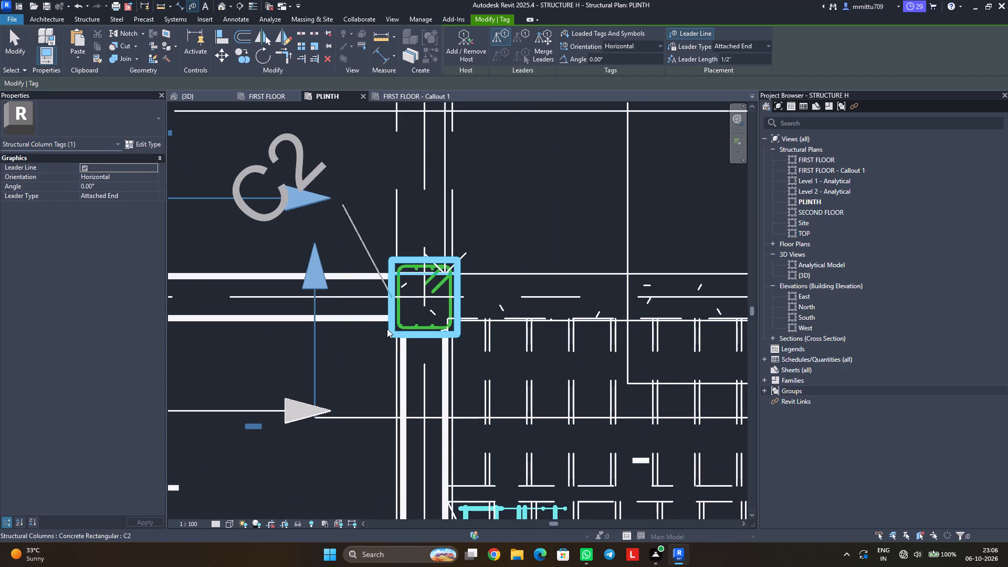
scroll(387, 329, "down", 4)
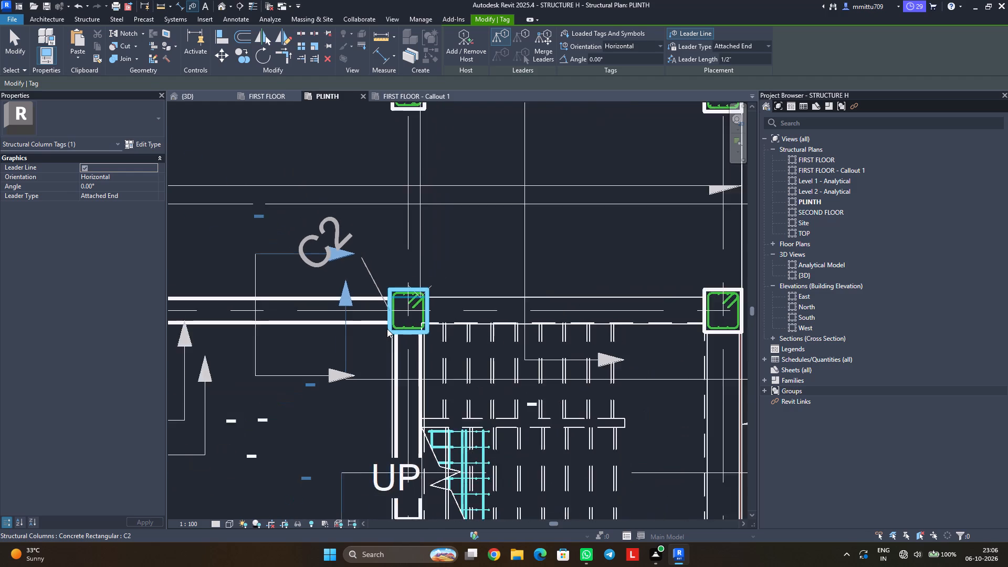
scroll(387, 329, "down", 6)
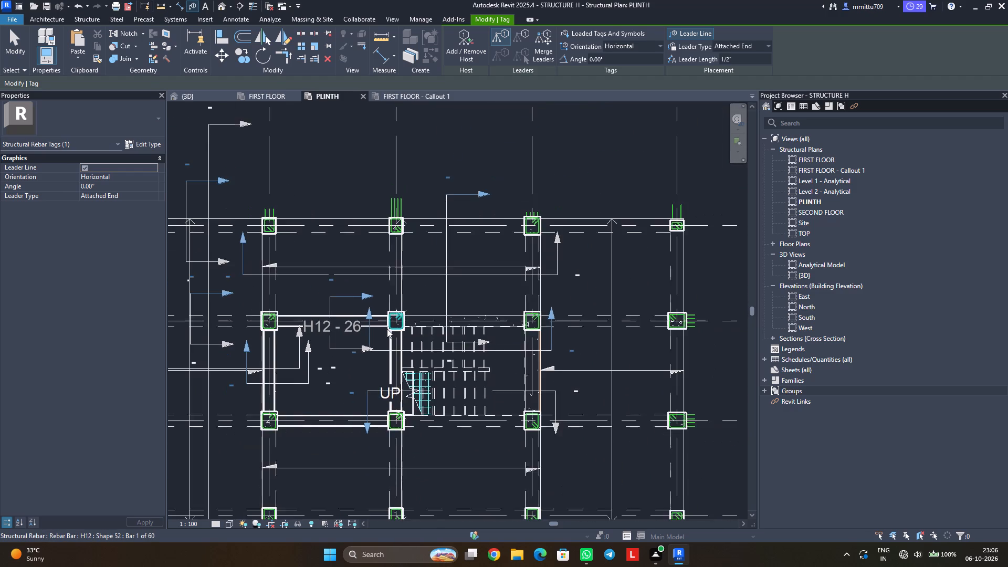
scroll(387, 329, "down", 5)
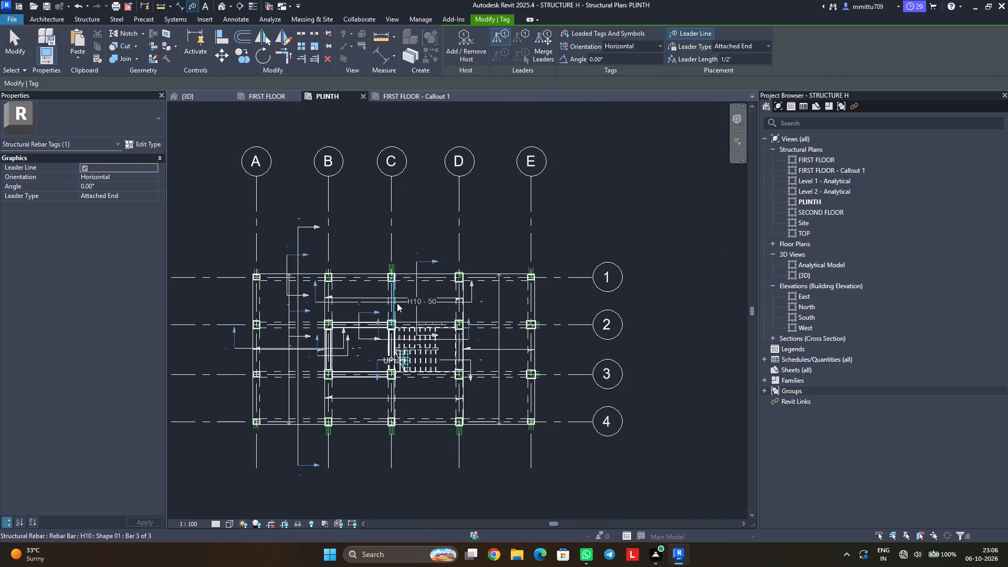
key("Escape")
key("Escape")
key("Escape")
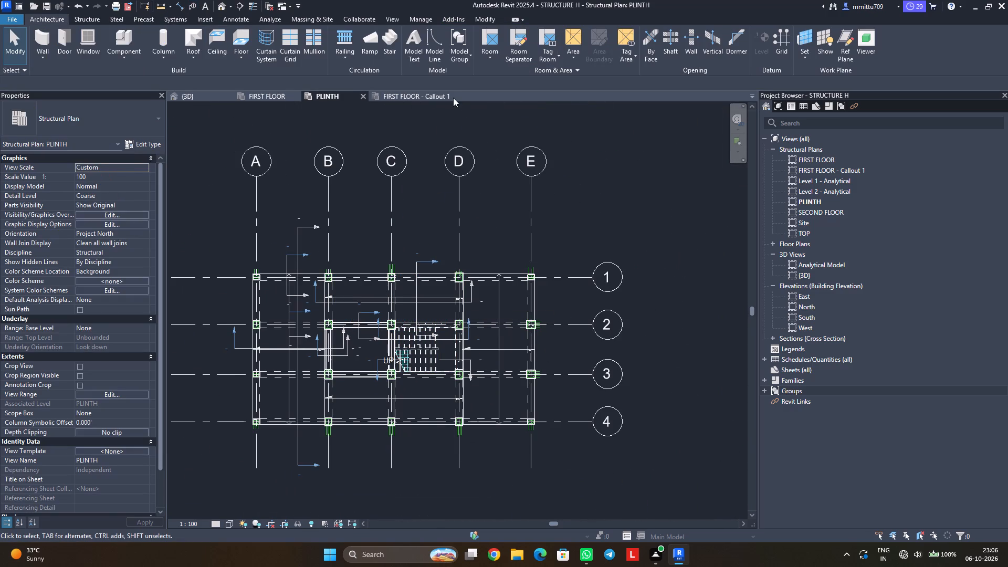
Start a new schedule for the Columns category with the New Construction phase.
left_click_drag(397, 13, 393, 16)
left_click(393, 16)
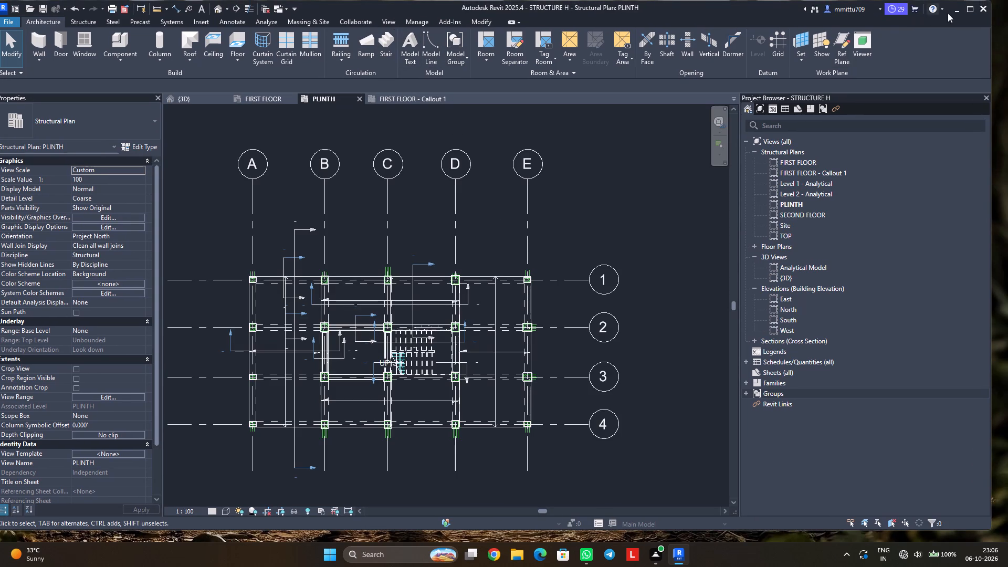
left_click(971, 8)
left_click(388, 16)
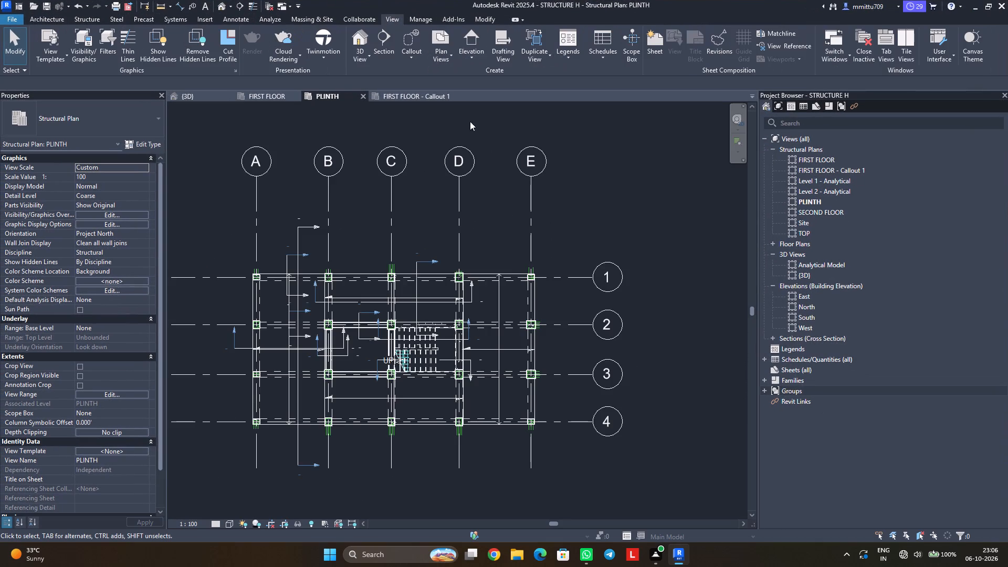
left_click(599, 57)
left_click(603, 69)
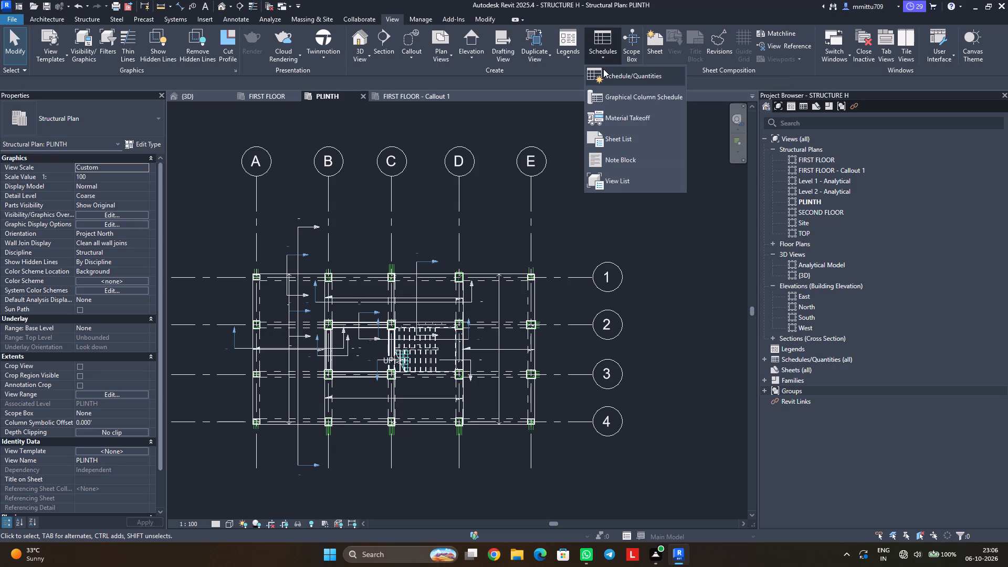
scroll(447, 261, "down", 11)
scroll(437, 252, "up", 1)
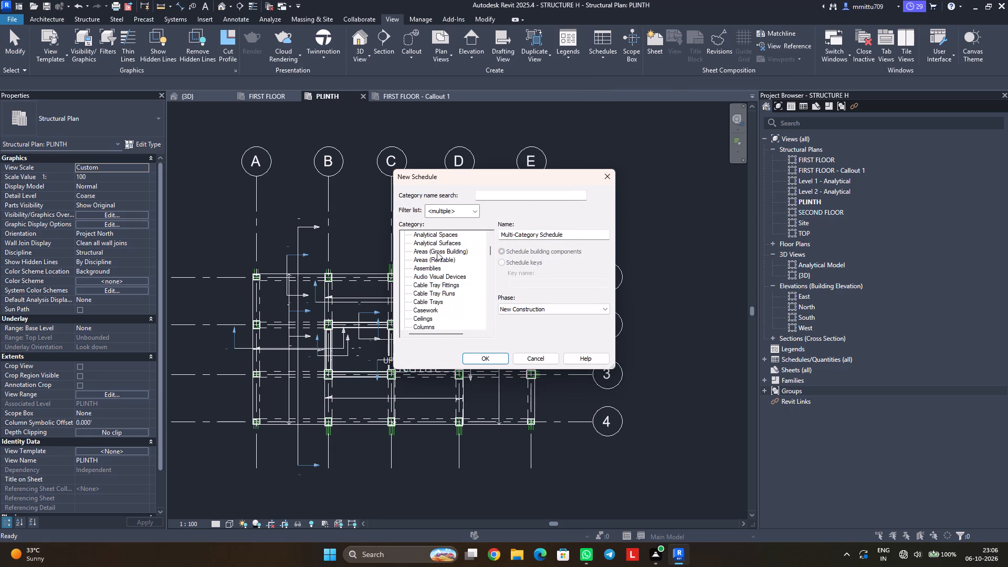
scroll(437, 252, "down", 8)
scroll(437, 252, "up", 1)
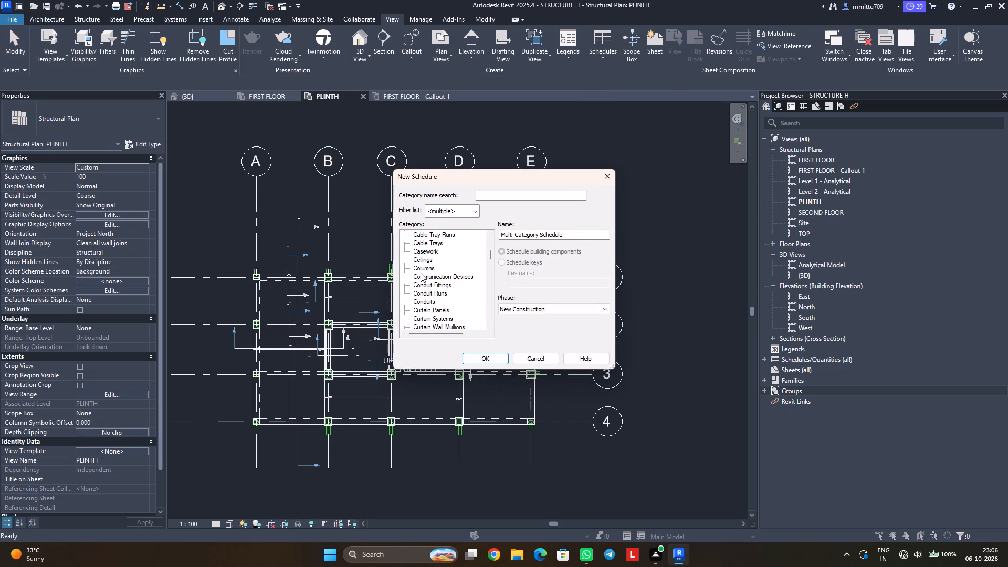
left_click(421, 273)
left_click(492, 359)
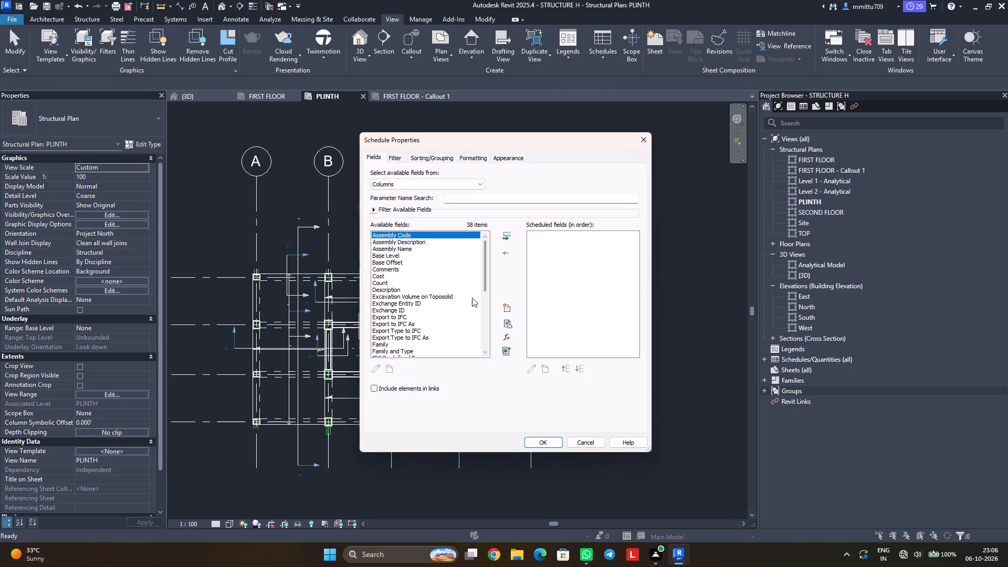
Add the Type field to the column schedule and generate the schedule.
scroll(387, 279, "down", 1)
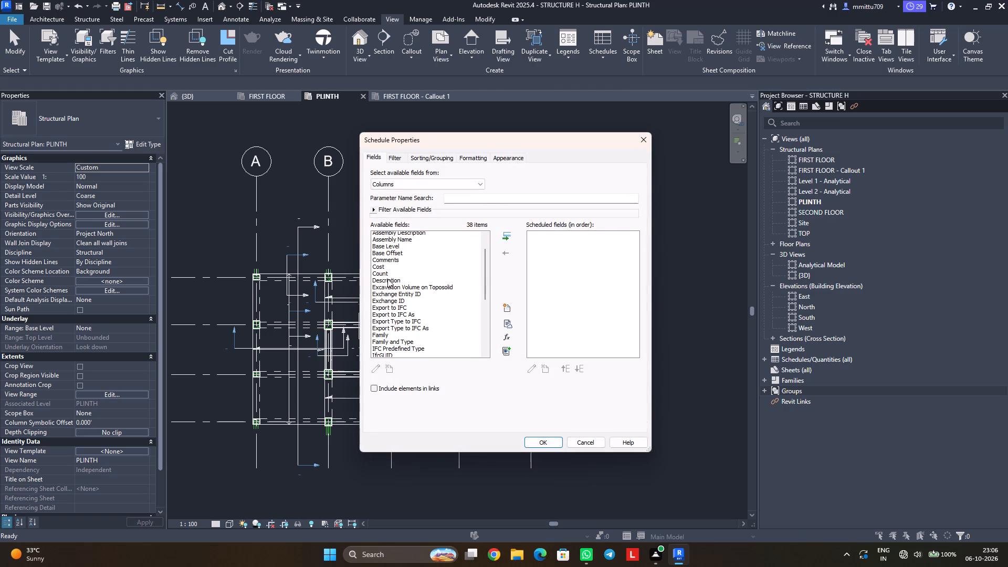
scroll(391, 278, "down", 5)
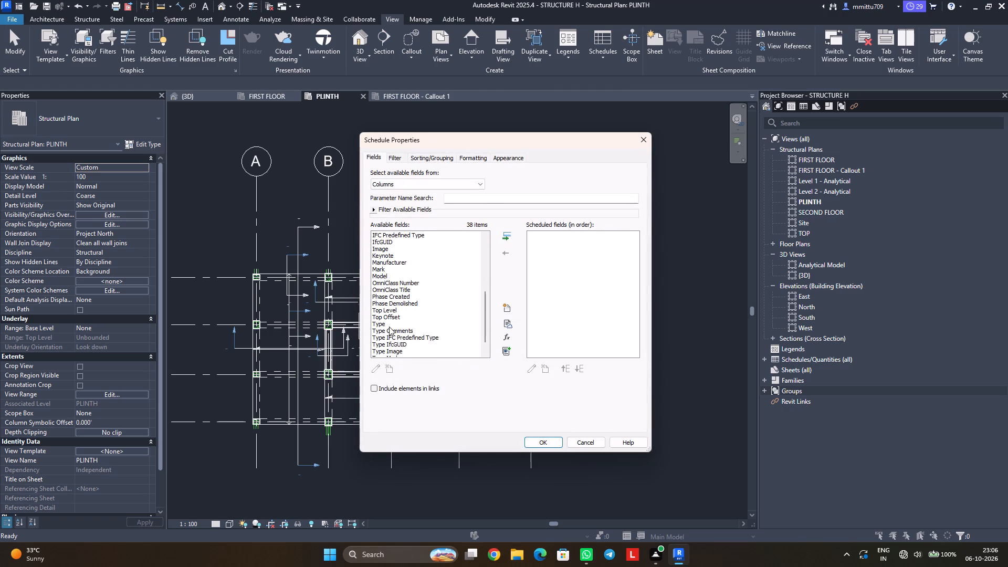
left_click(385, 321)
left_click(505, 238)
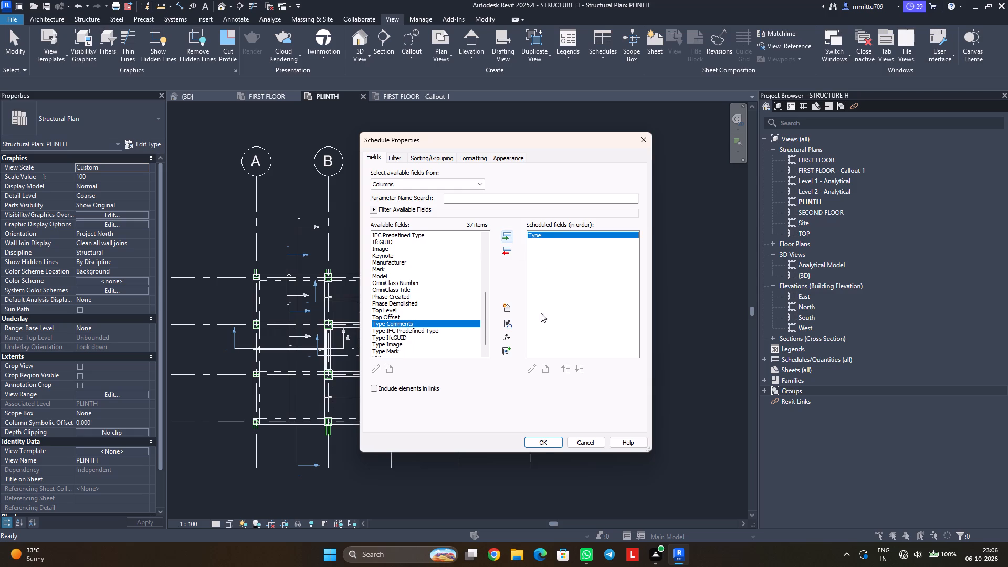
left_click(541, 439)
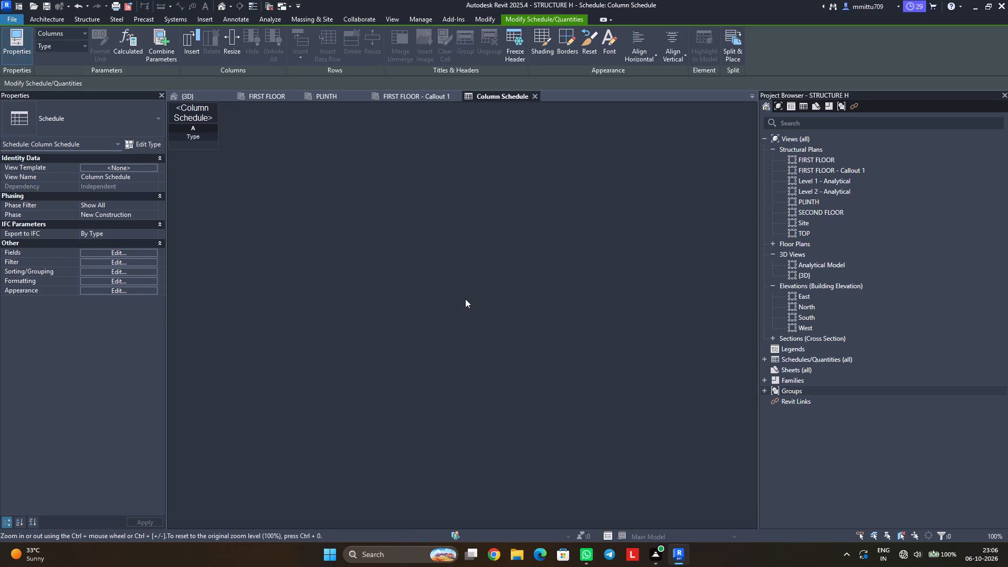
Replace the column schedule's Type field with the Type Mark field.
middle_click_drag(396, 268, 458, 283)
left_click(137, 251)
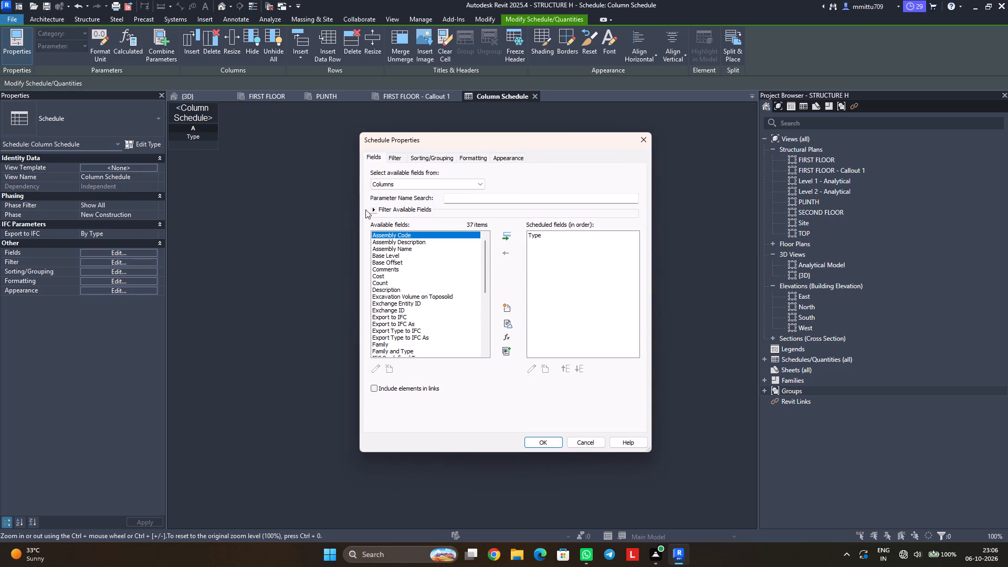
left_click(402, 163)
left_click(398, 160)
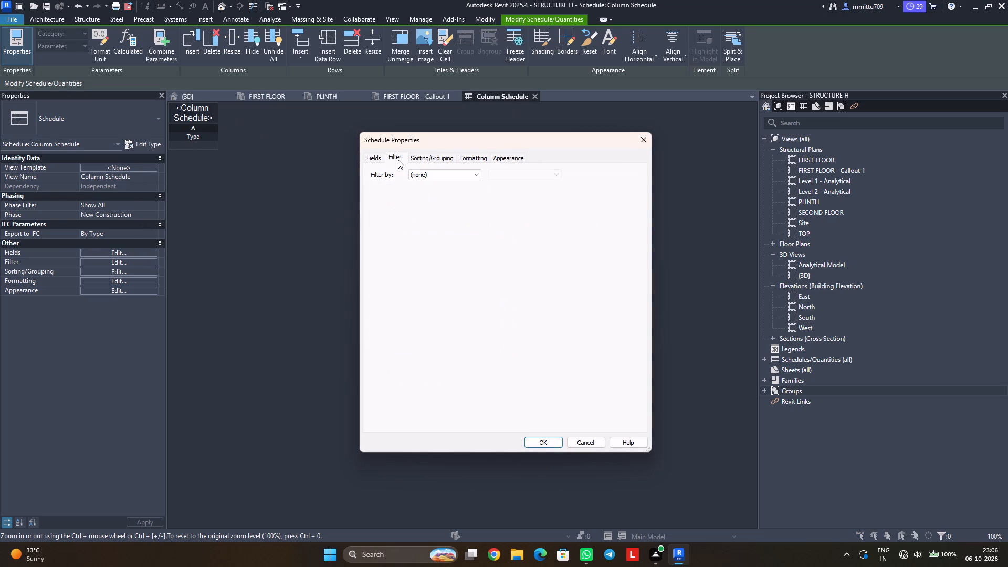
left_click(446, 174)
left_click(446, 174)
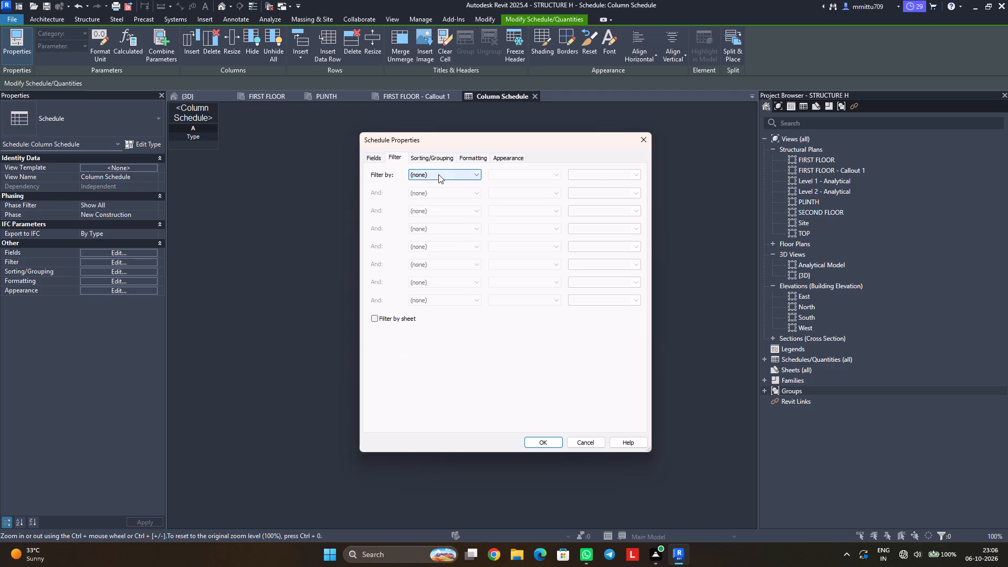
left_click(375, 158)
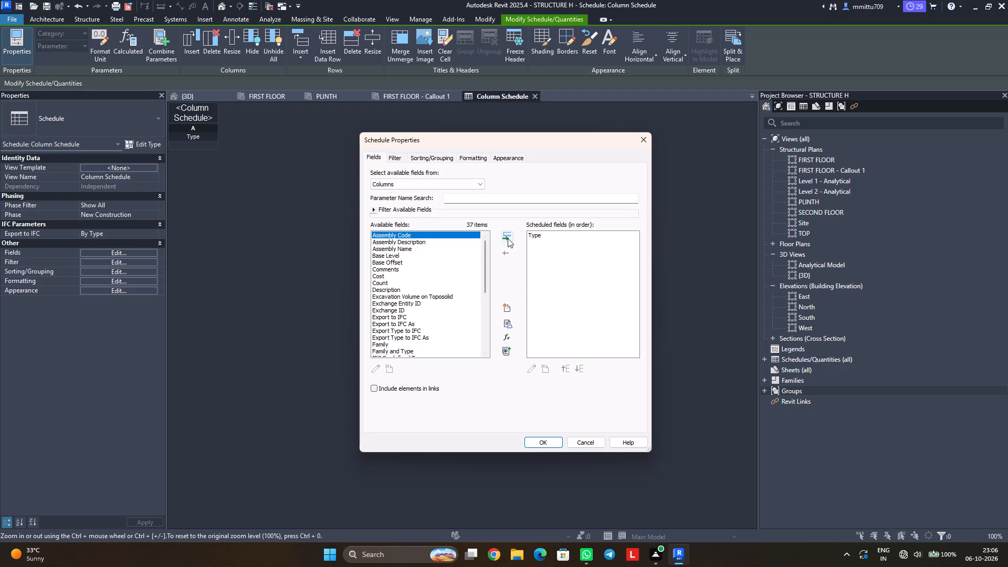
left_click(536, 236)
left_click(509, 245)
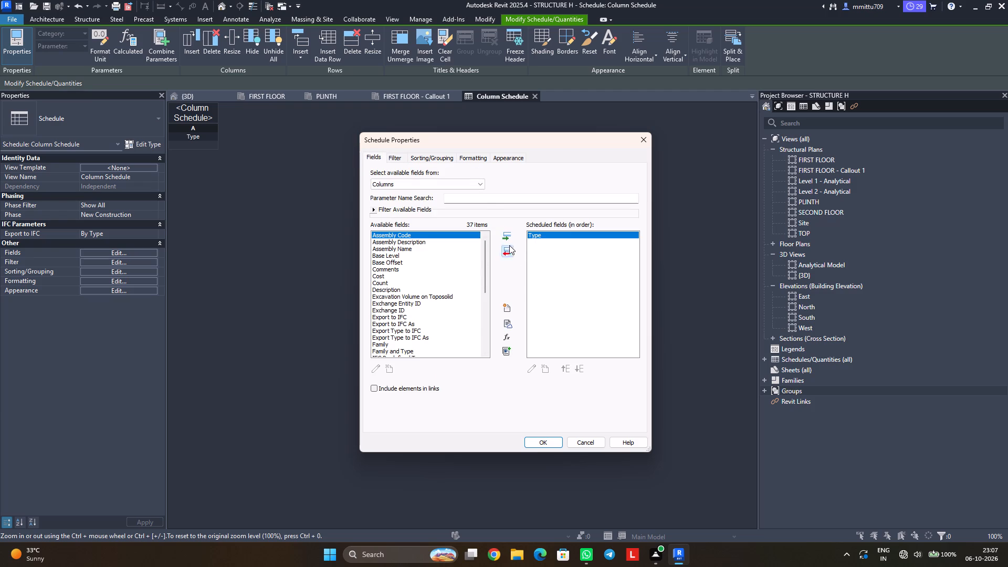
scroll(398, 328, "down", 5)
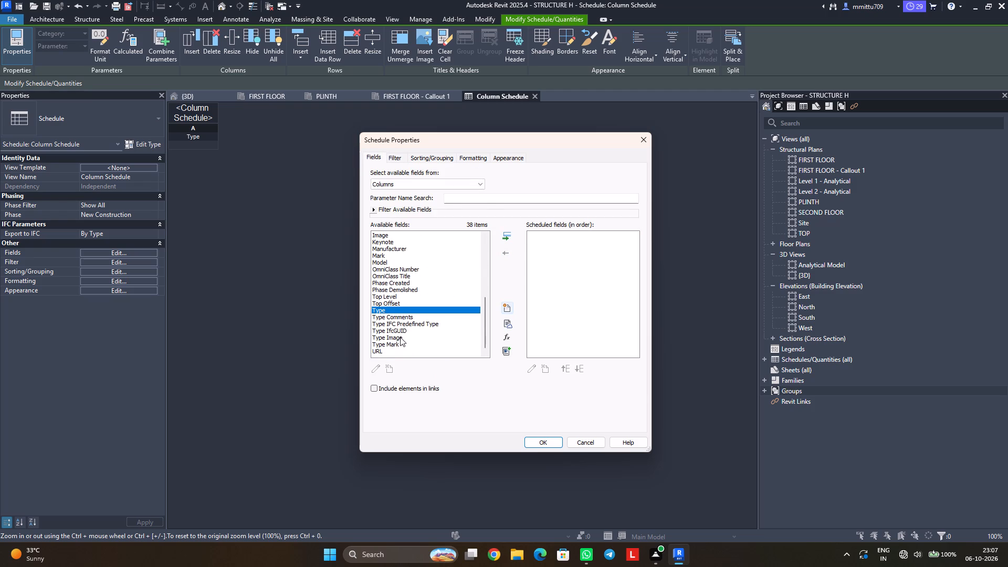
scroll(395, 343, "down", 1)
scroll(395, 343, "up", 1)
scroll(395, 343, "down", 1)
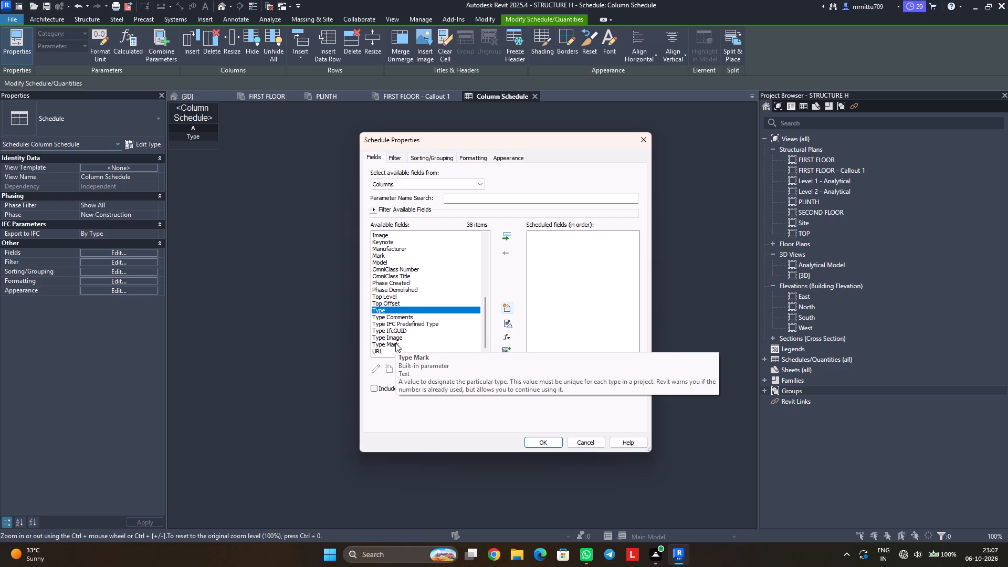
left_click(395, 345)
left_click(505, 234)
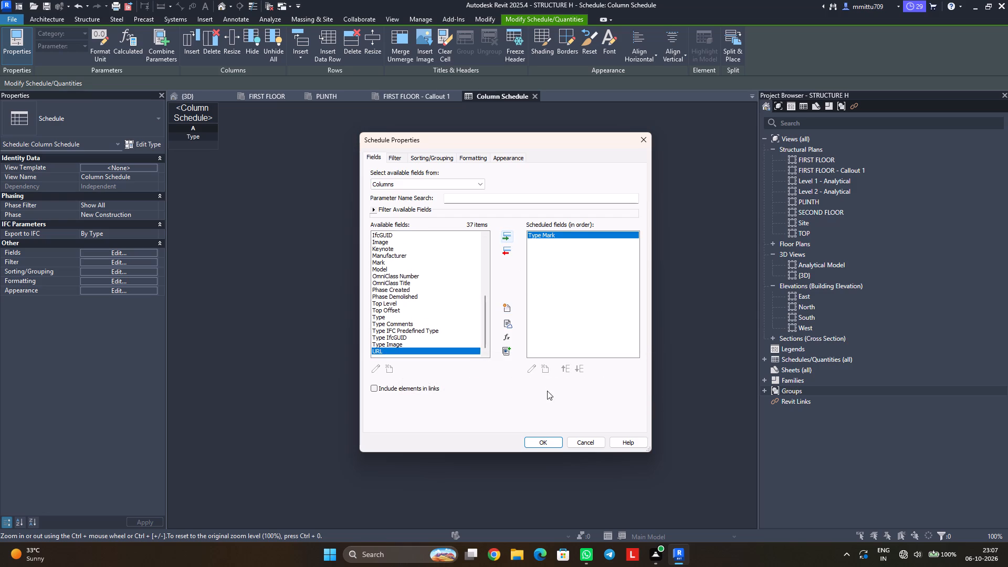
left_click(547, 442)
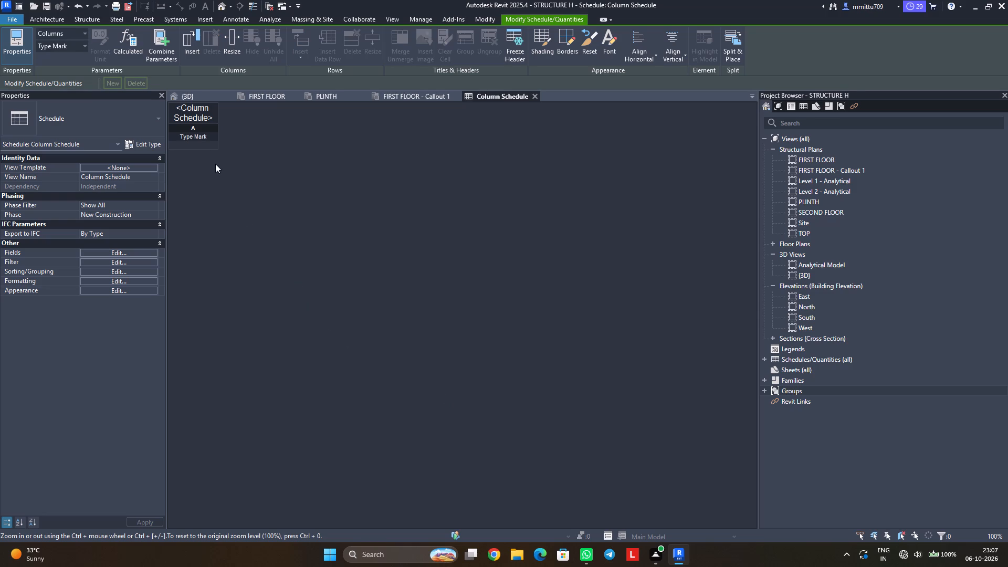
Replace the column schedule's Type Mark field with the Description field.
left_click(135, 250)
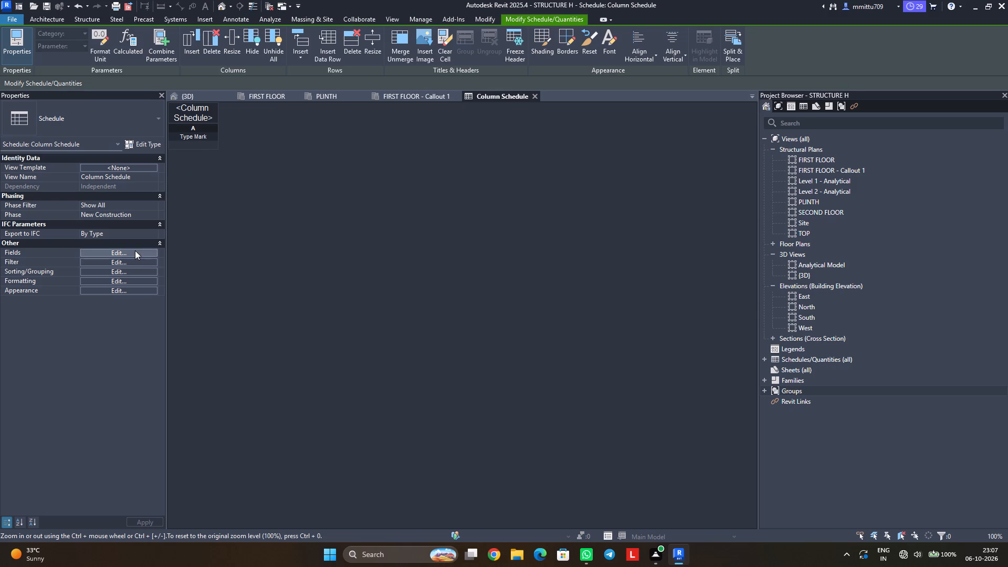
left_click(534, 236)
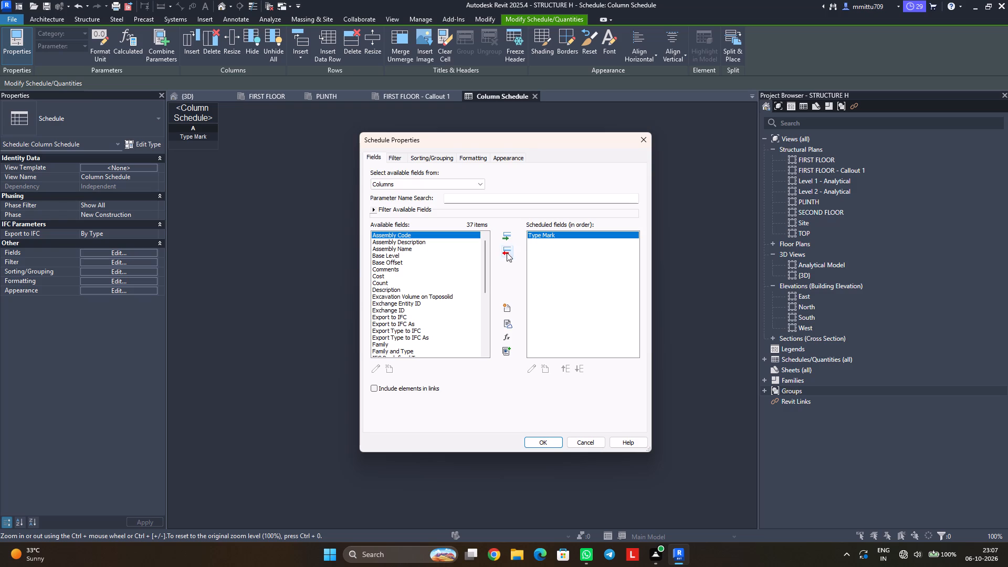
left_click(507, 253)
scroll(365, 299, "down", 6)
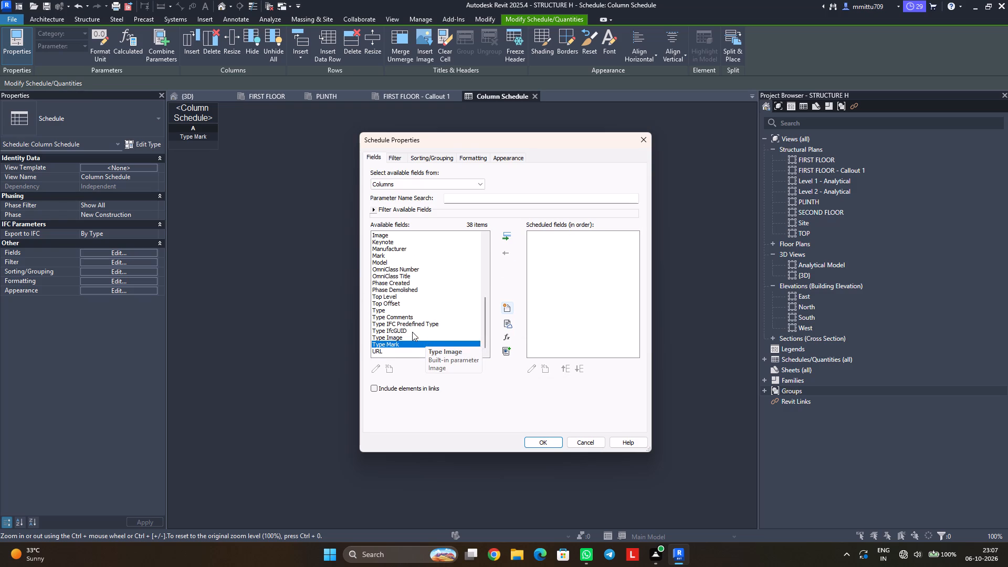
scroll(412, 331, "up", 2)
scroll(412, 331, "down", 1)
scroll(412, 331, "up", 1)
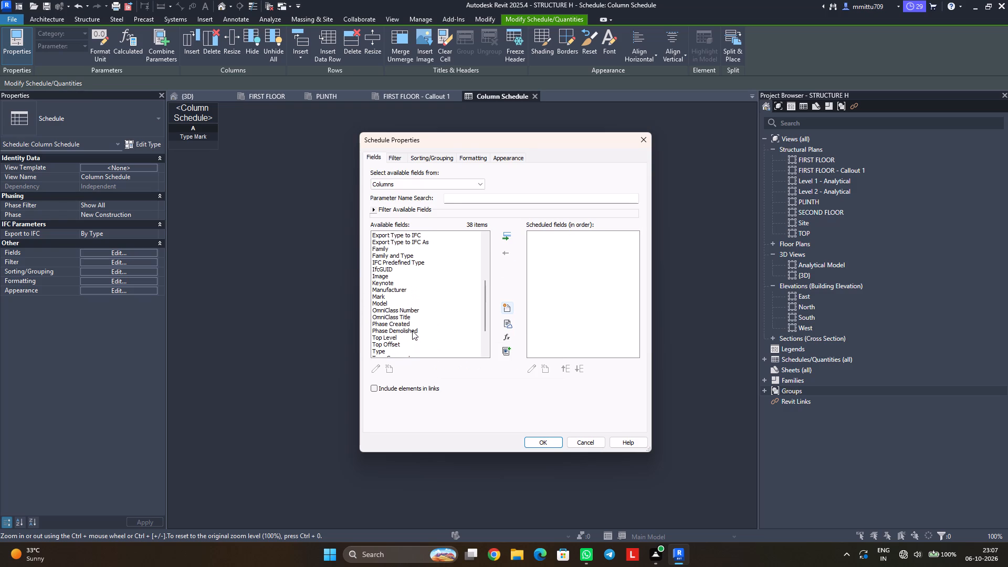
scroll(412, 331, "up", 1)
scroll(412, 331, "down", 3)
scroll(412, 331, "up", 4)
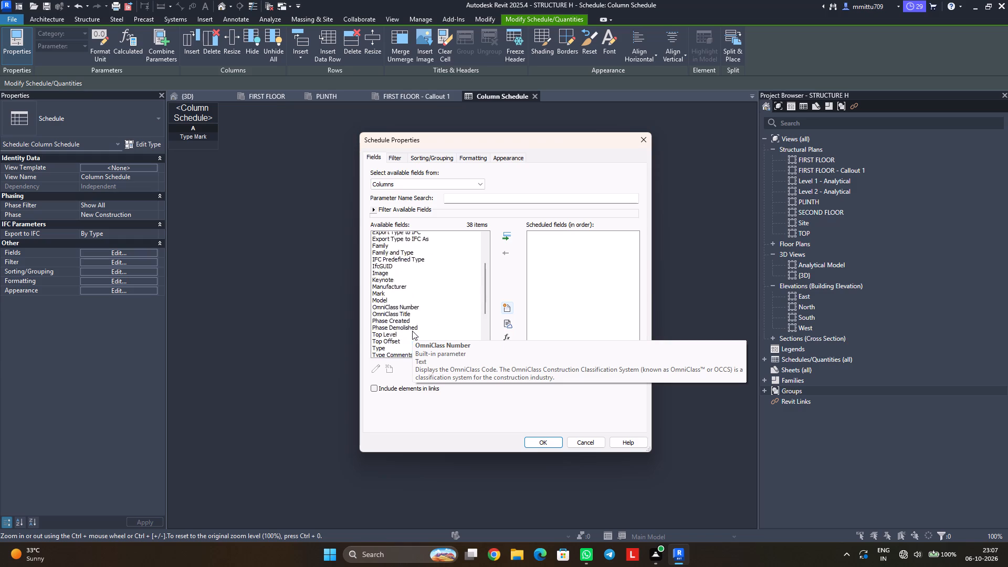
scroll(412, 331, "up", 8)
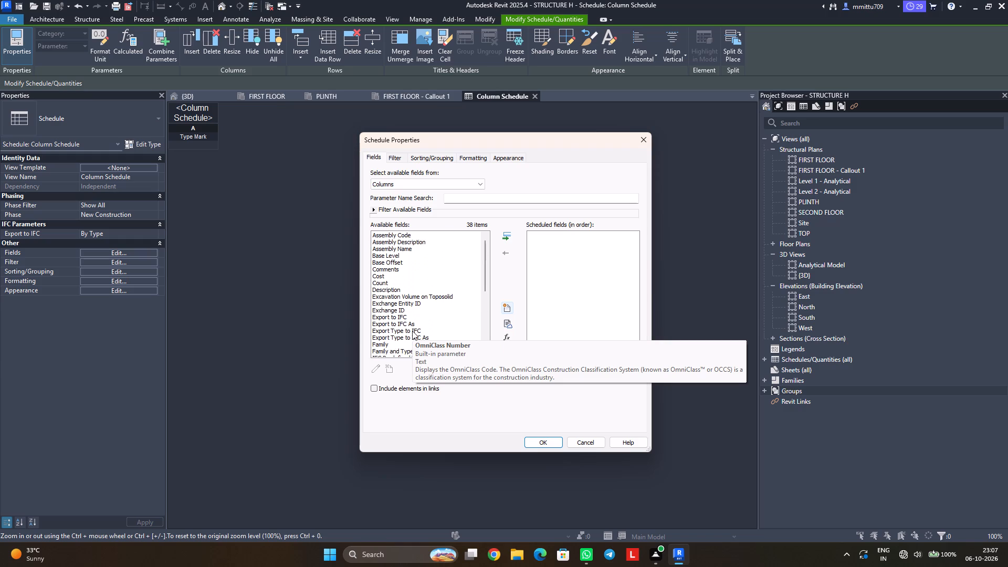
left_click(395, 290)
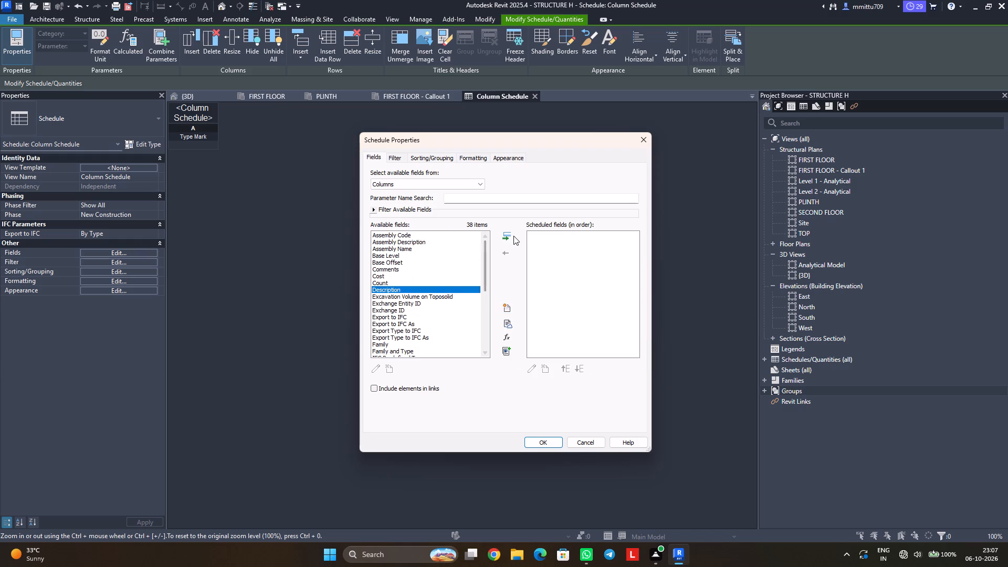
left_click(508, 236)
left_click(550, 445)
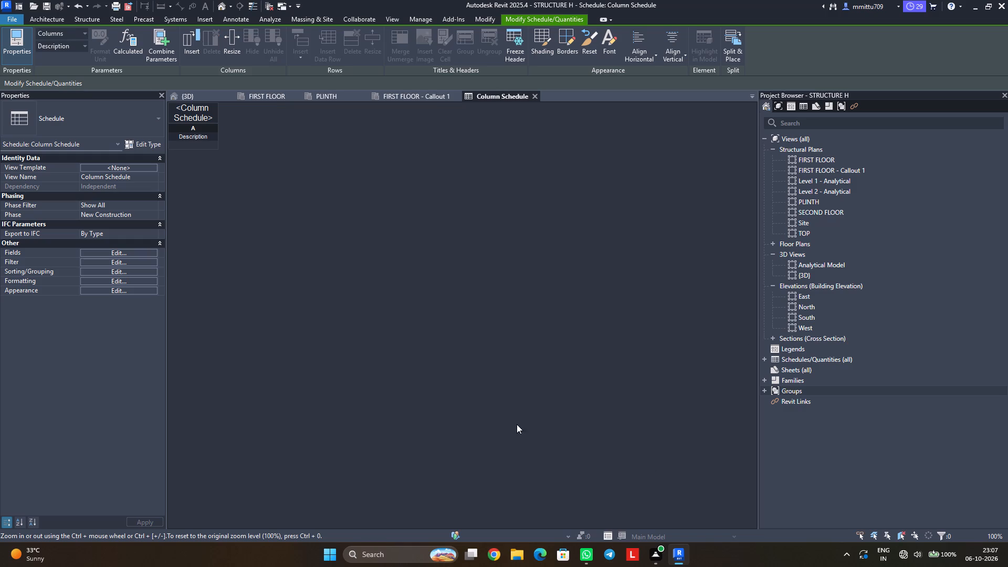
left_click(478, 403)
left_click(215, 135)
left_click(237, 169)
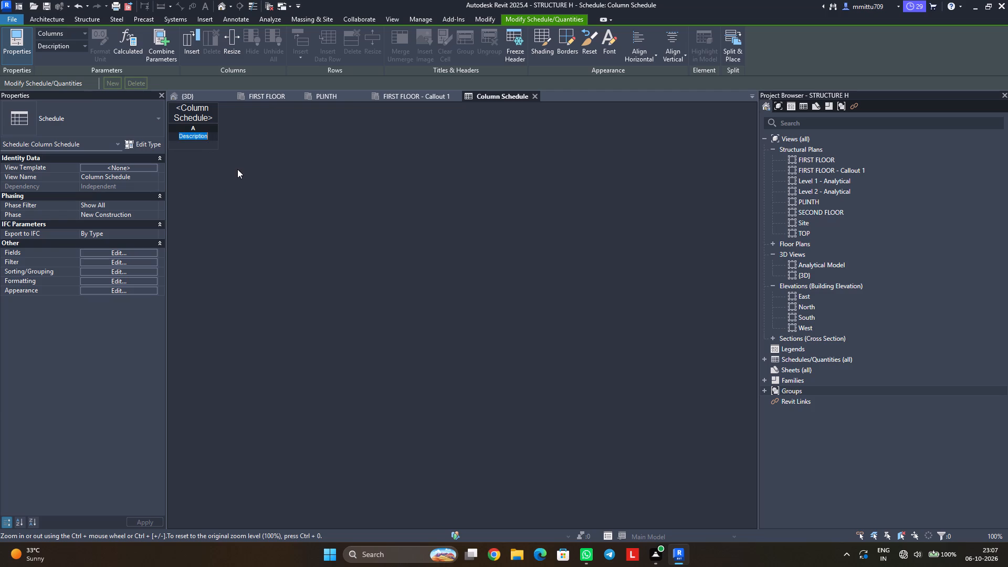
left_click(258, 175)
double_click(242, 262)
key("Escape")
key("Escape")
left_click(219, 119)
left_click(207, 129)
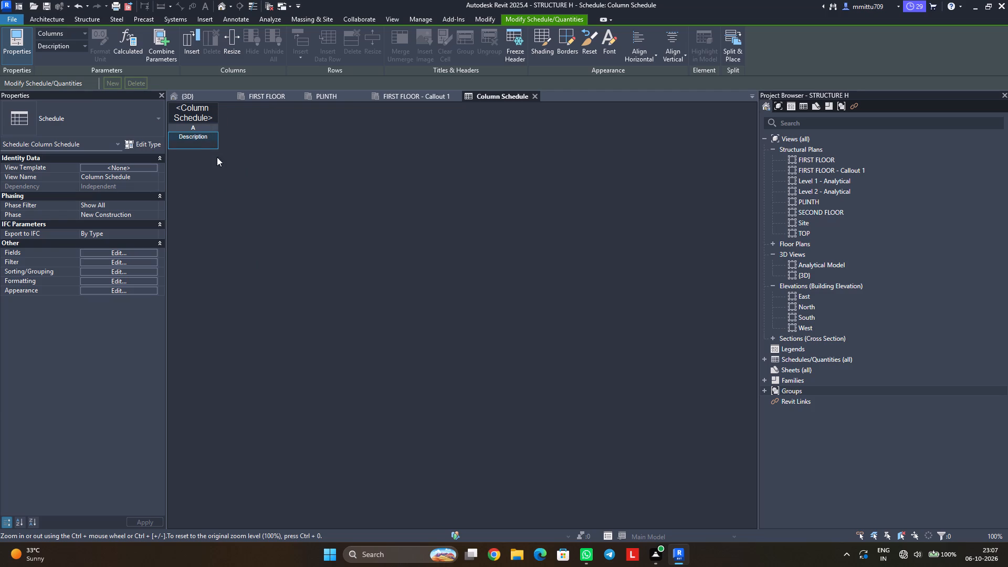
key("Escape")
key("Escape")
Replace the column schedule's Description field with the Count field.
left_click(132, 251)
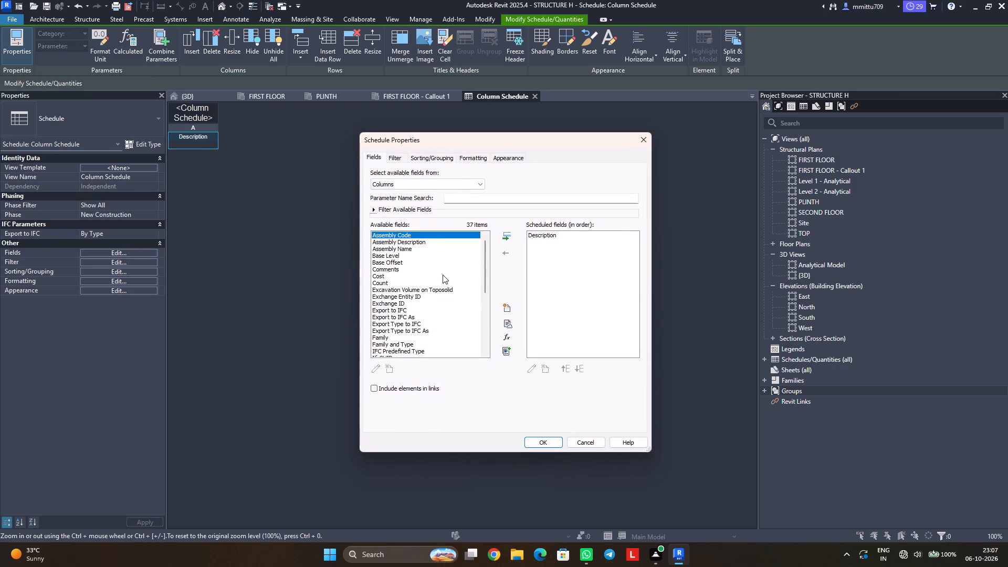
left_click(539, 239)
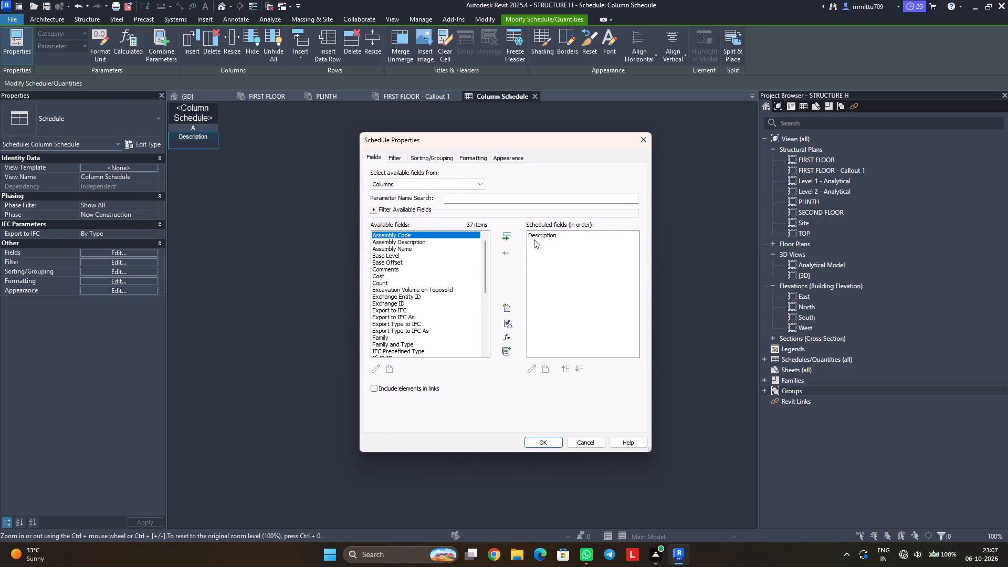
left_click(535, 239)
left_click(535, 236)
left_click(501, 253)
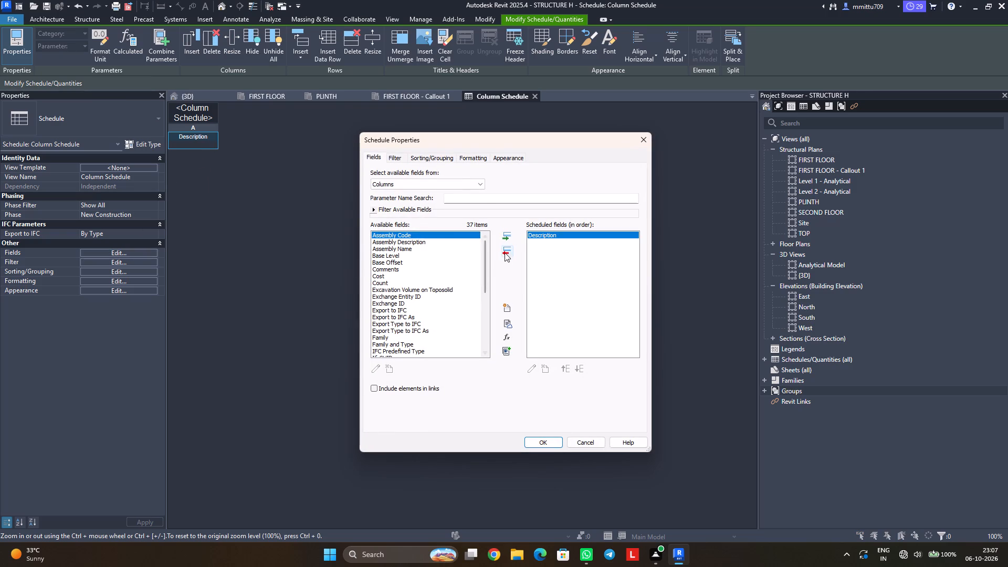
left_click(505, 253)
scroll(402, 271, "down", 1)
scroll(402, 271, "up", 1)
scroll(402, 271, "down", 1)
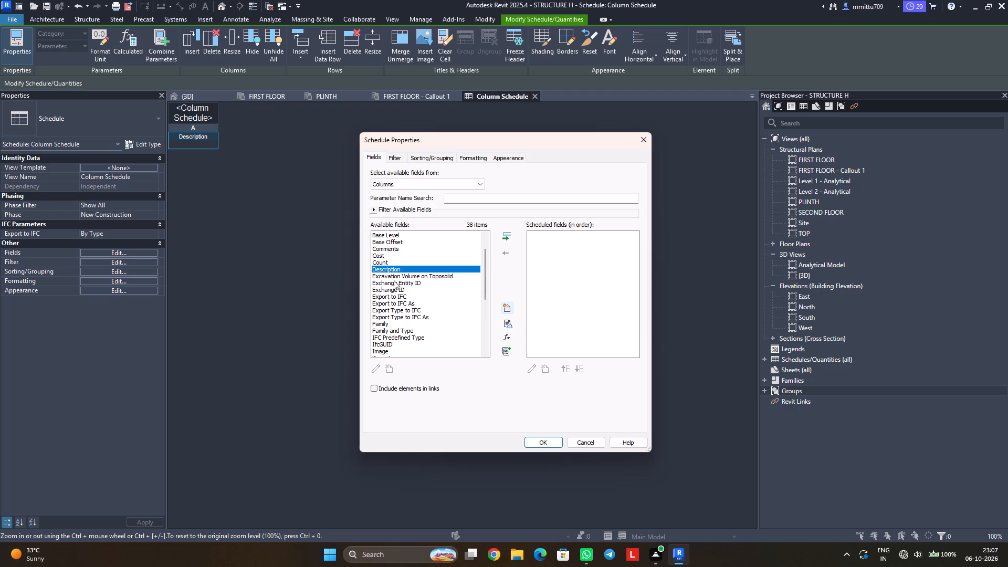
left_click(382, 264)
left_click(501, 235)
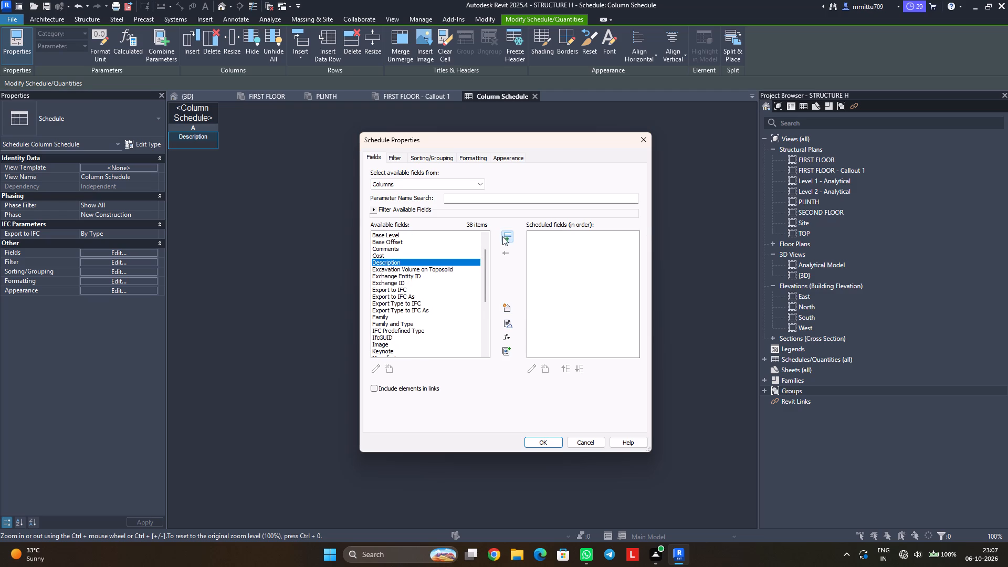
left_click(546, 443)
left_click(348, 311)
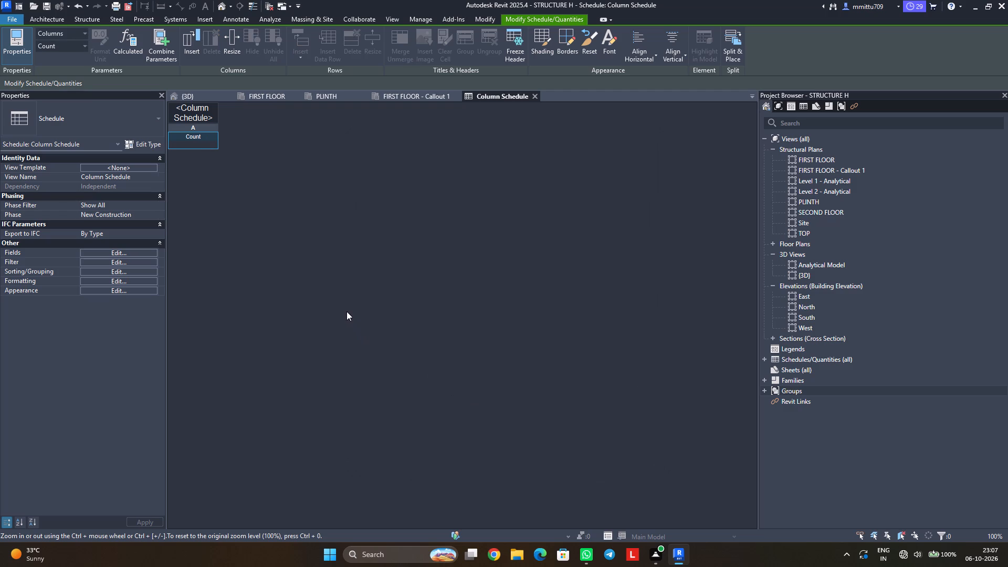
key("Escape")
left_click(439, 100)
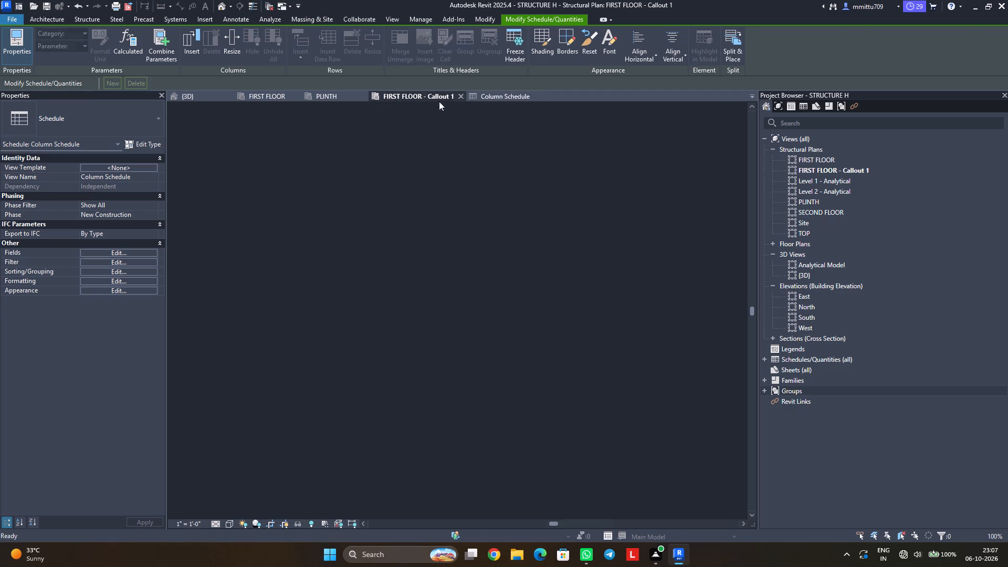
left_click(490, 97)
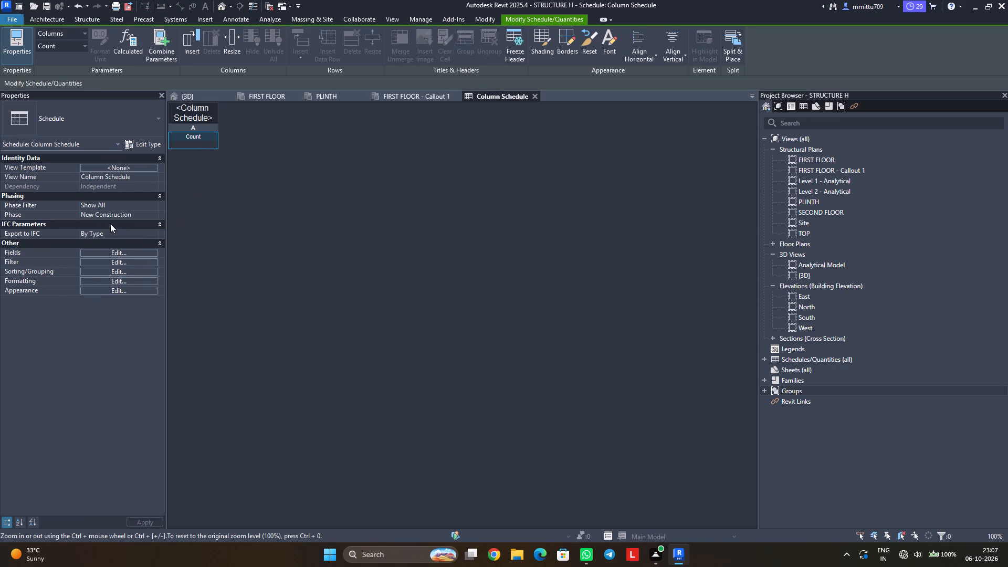
Examine the filter and sorting/grouping options available for the column schedule.
left_click(125, 258)
left_click(467, 175)
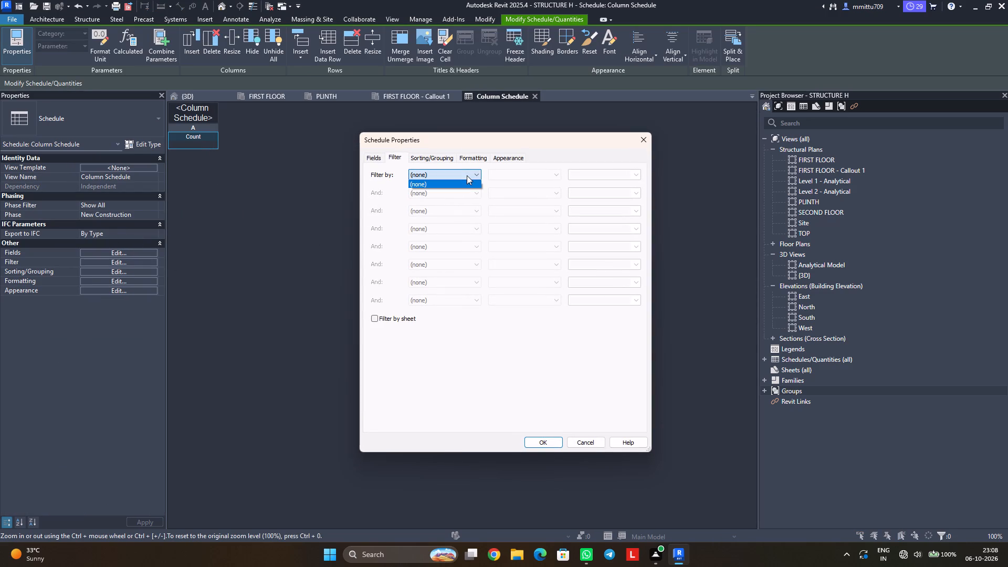
left_click(465, 175)
left_click(442, 157)
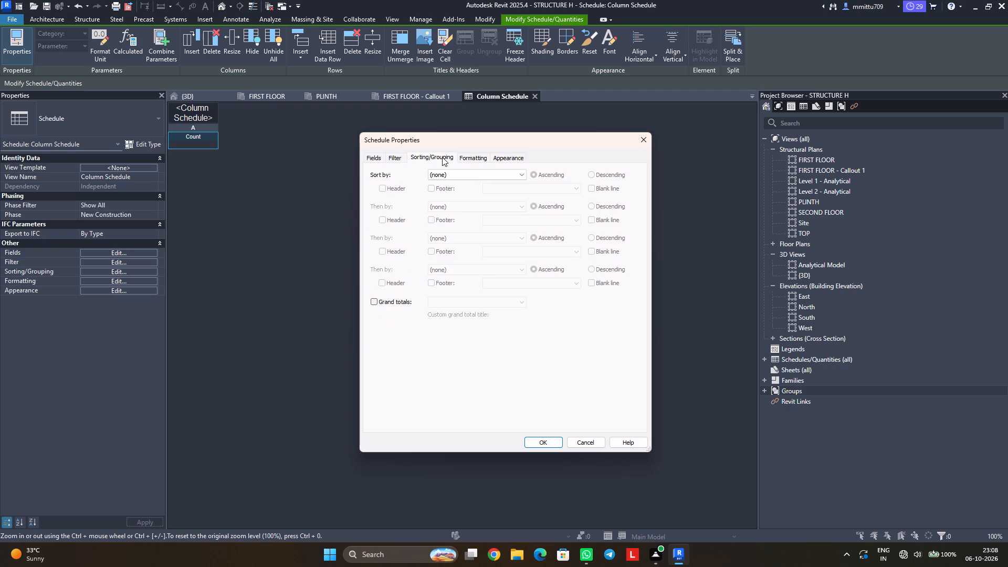
left_click(459, 174)
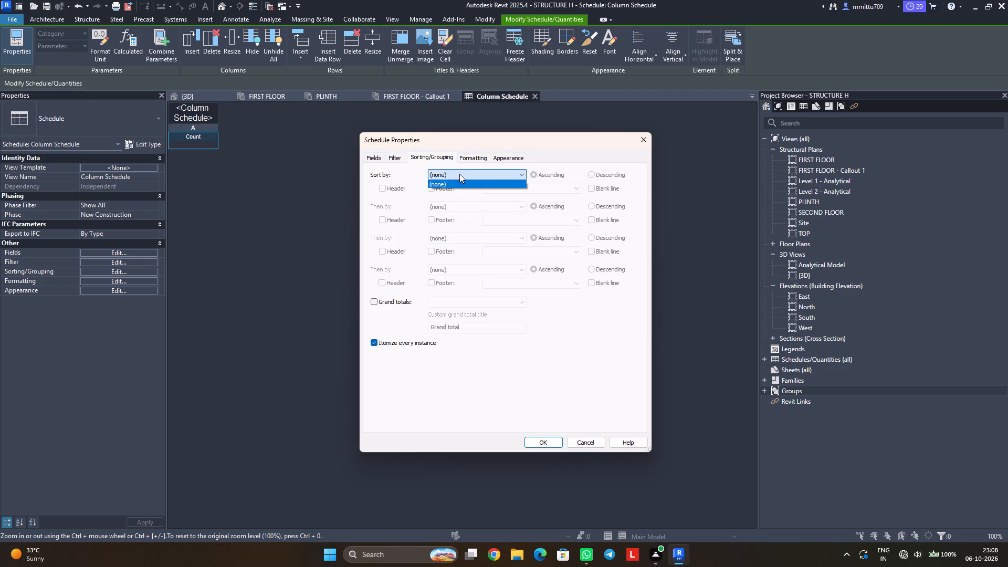
left_click(457, 174)
left_click(381, 192)
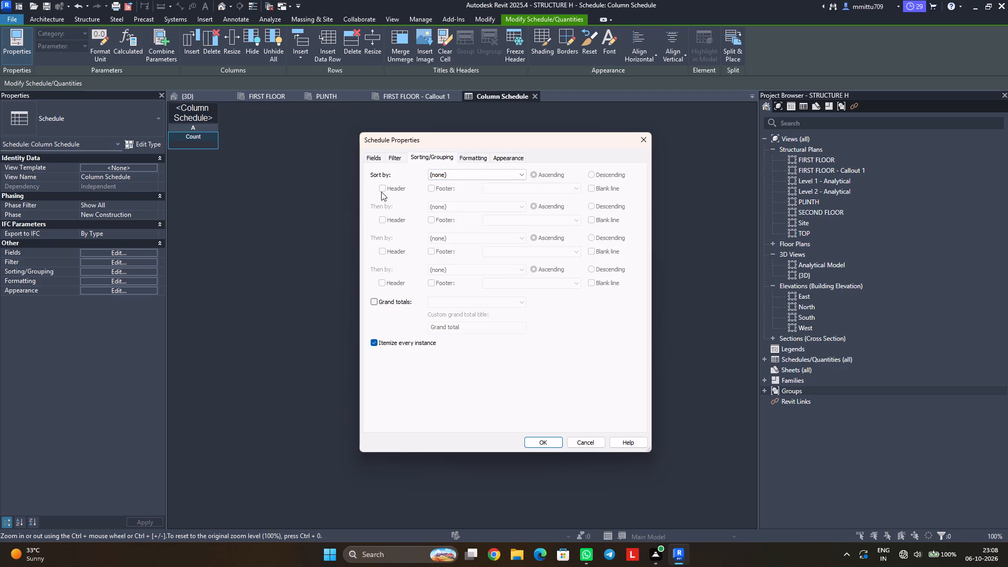
Replace the column schedule's Count field with the Top Offset field.
left_click(368, 157)
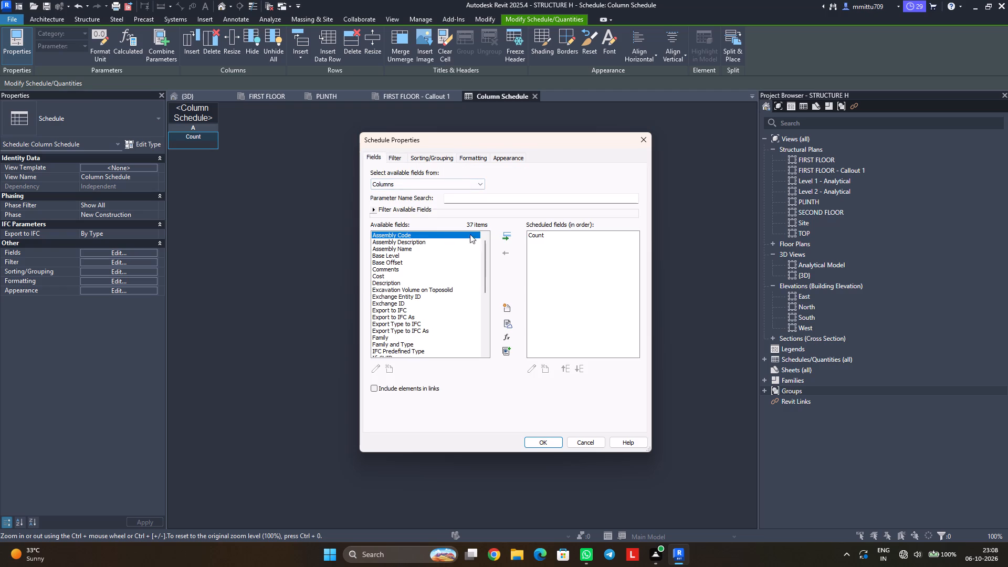
left_click(532, 234)
left_click(506, 250)
scroll(397, 248, "up", 2)
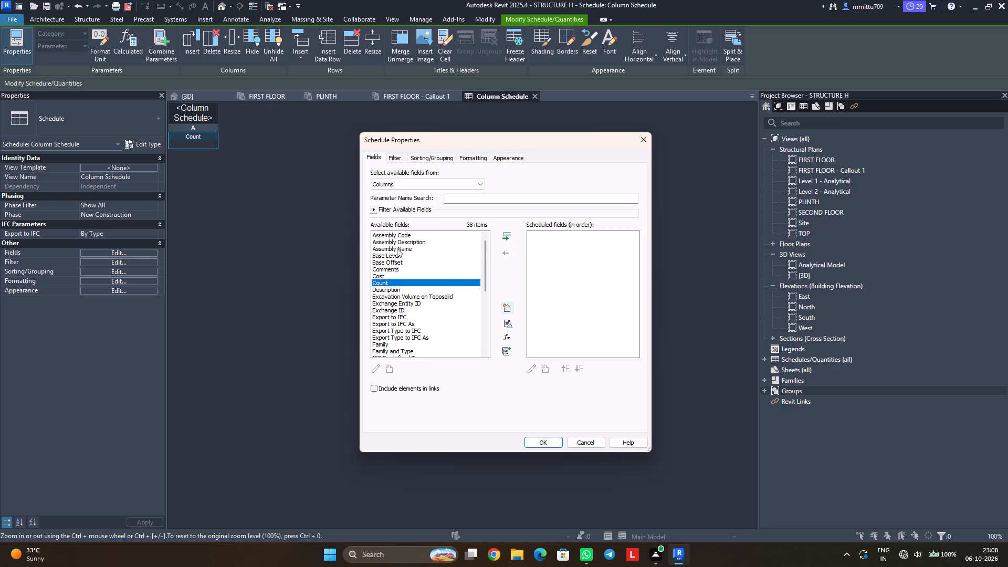
scroll(397, 248, "up", 3)
scroll(397, 259, "down", 1)
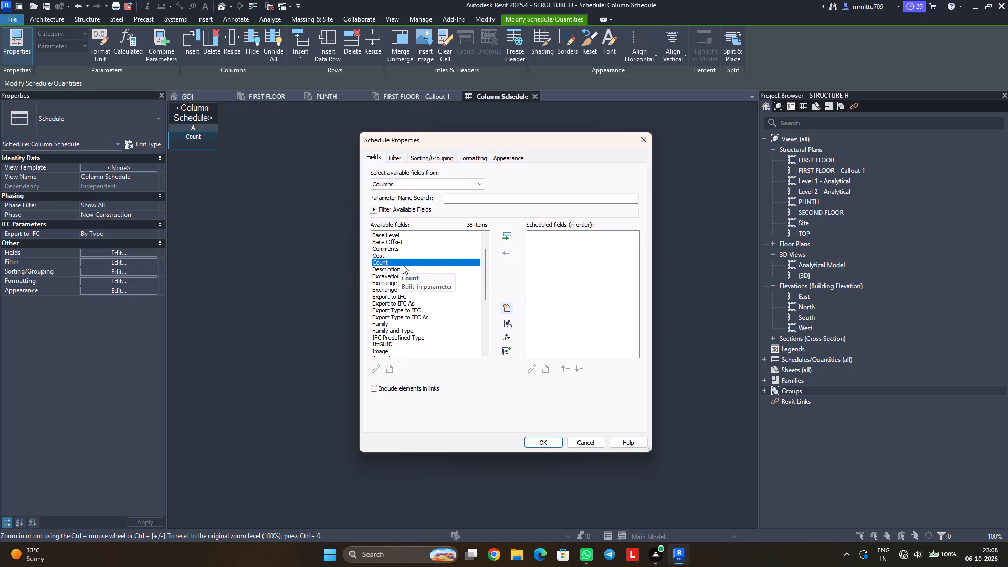
scroll(408, 277, "down", 2)
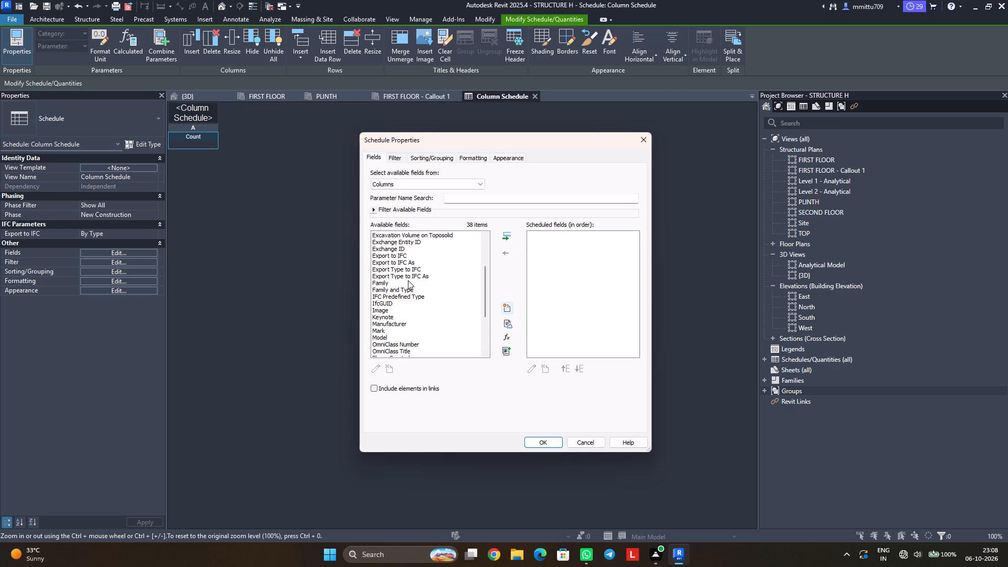
scroll(408, 280, "down", 3)
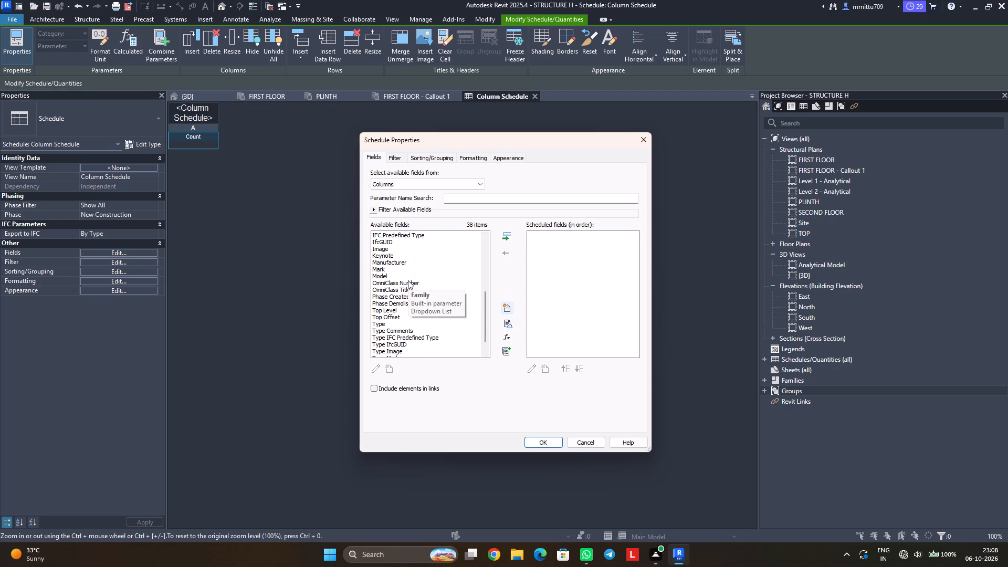
scroll(408, 280, "down", 4)
scroll(408, 280, "up", 1)
scroll(408, 280, "down", 1)
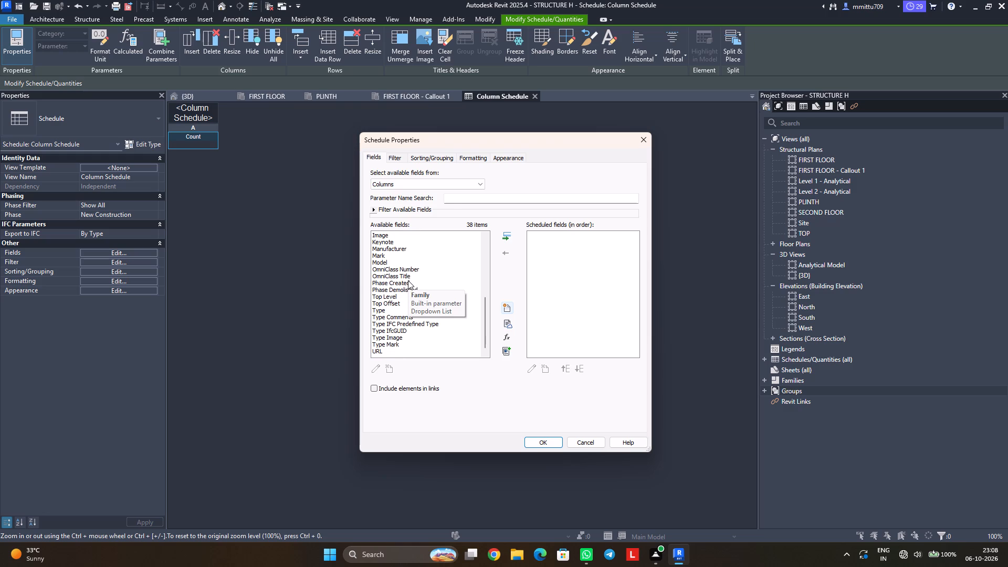
left_click(393, 301)
left_click(502, 236)
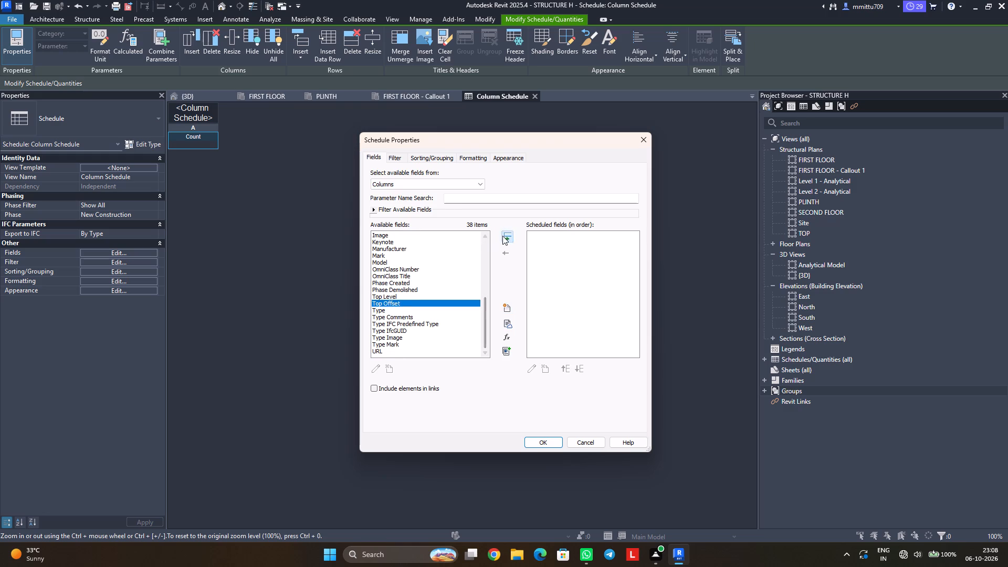
left_click(545, 443)
left_click(367, 309)
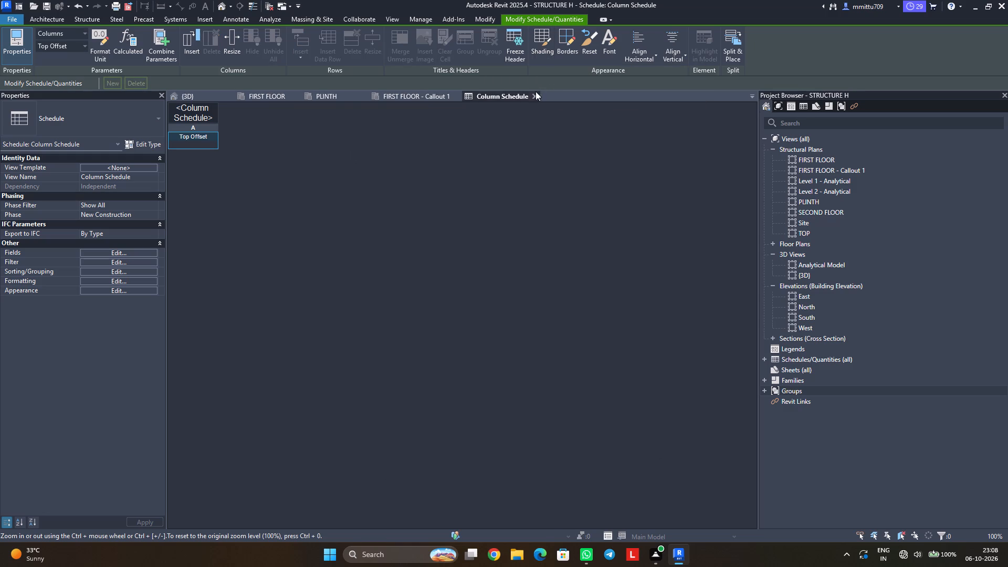
Apply white shading to the Top Offset heading cell of the column schedule.
left_click(541, 48)
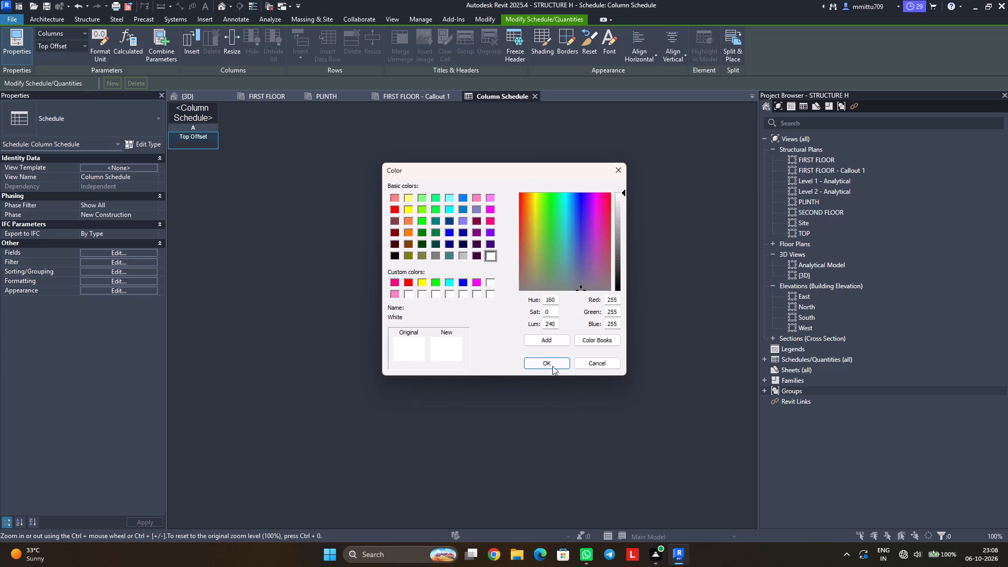
left_click(552, 365)
Freeze the header of the column schedule.
left_click(510, 57)
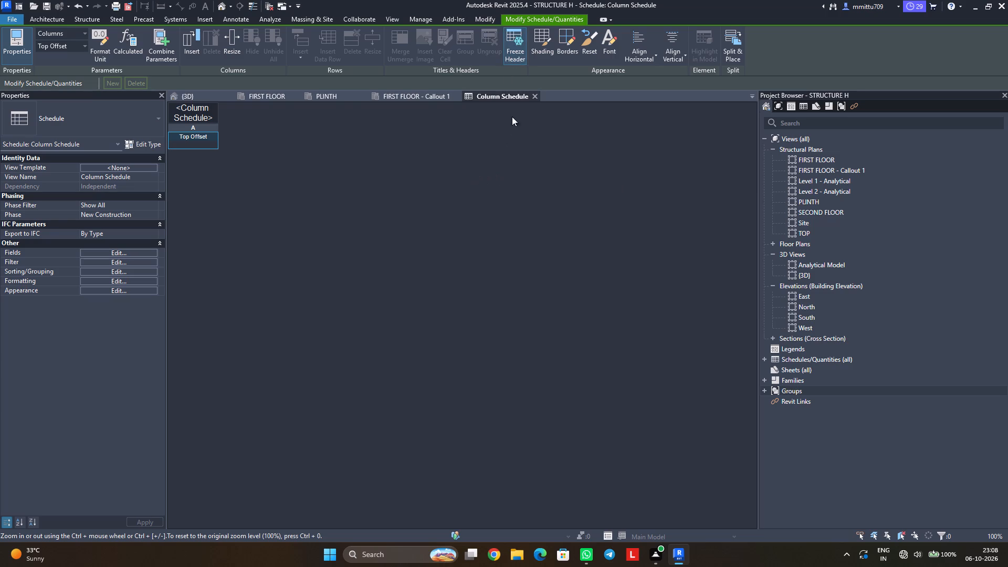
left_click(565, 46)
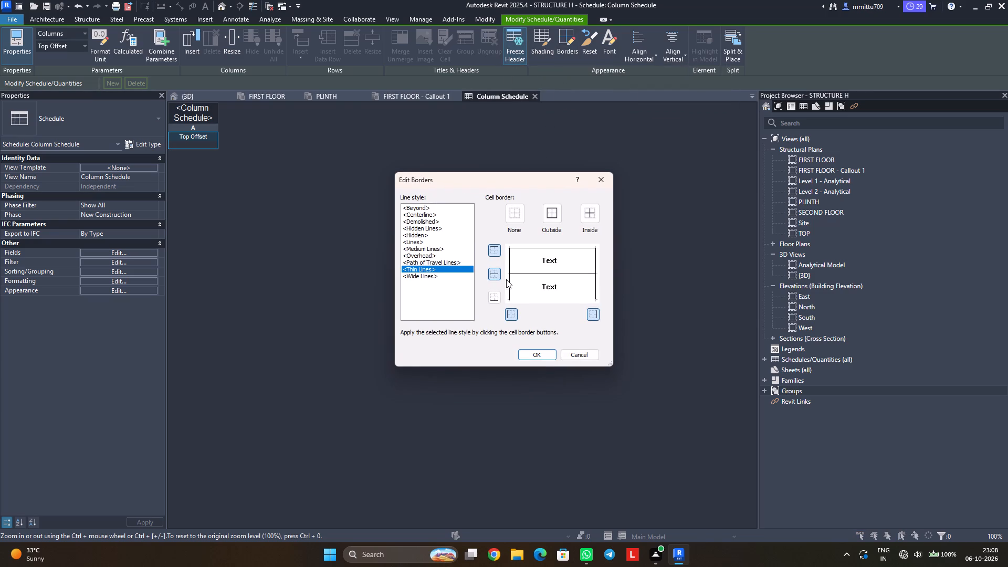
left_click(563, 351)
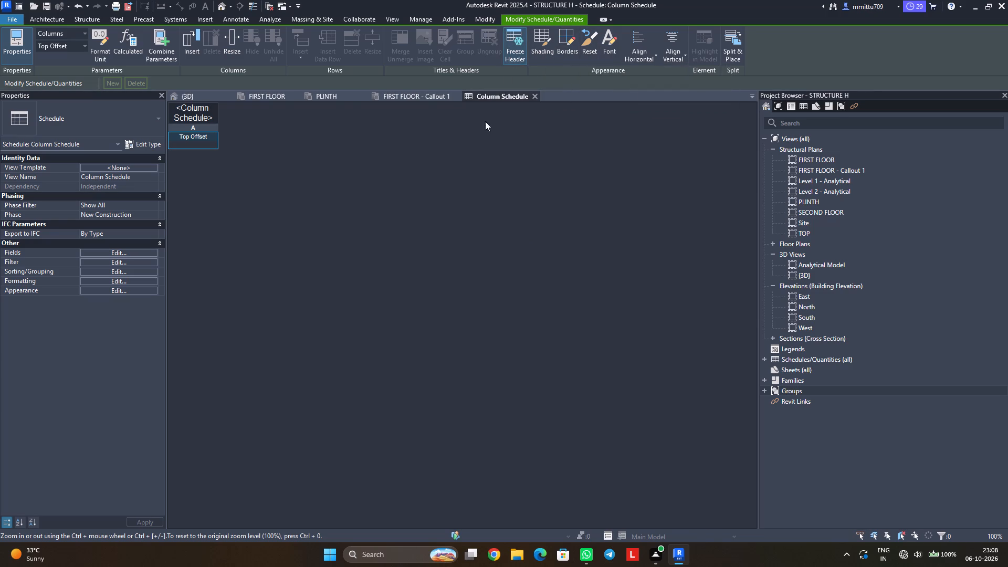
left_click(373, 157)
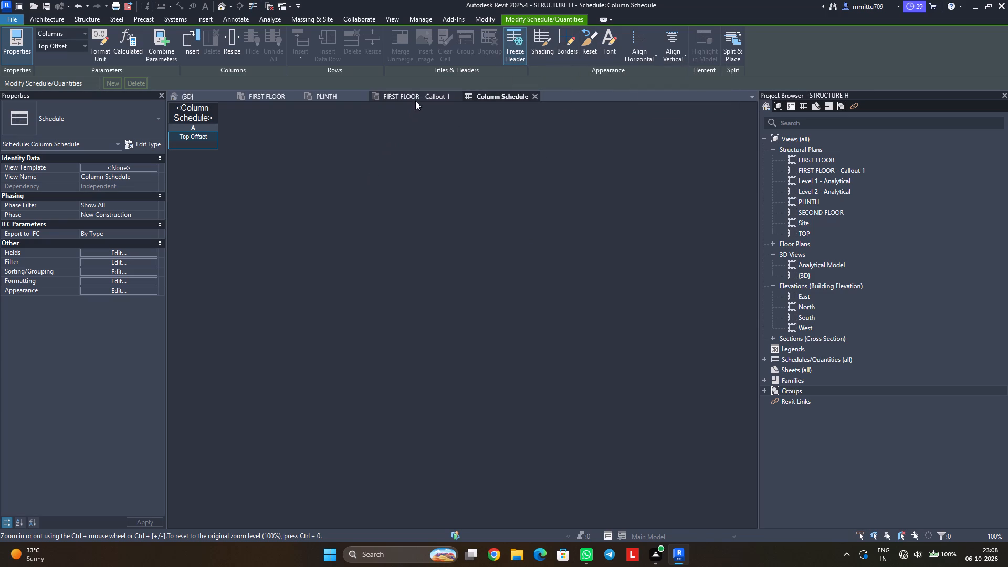
Close the Column Schedule view.
left_click(536, 93)
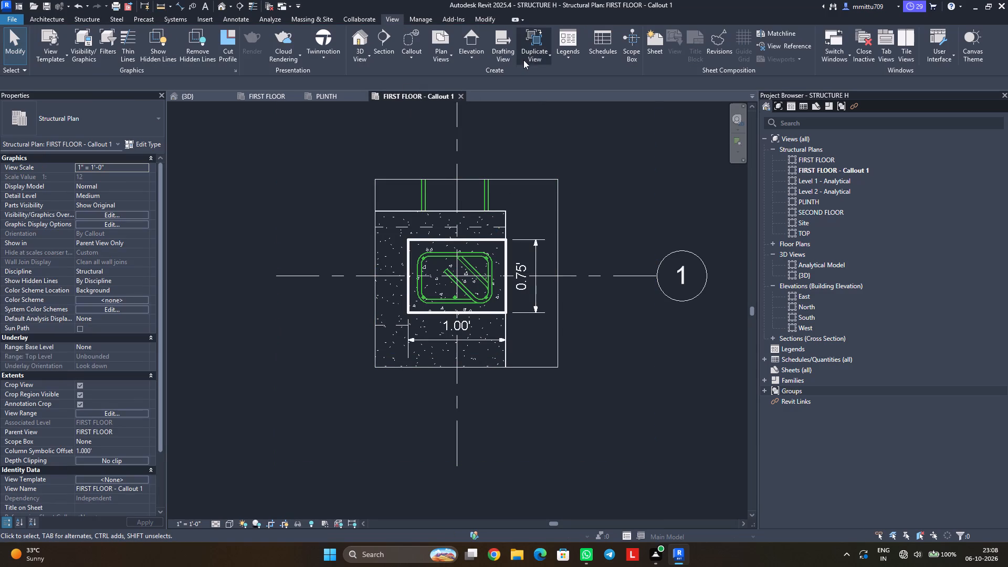
Start a new building-component schedule for the Structural Columns category, keeping the name Structural Column Schedule and the New Construction phase.
left_click(596, 60)
left_click(595, 75)
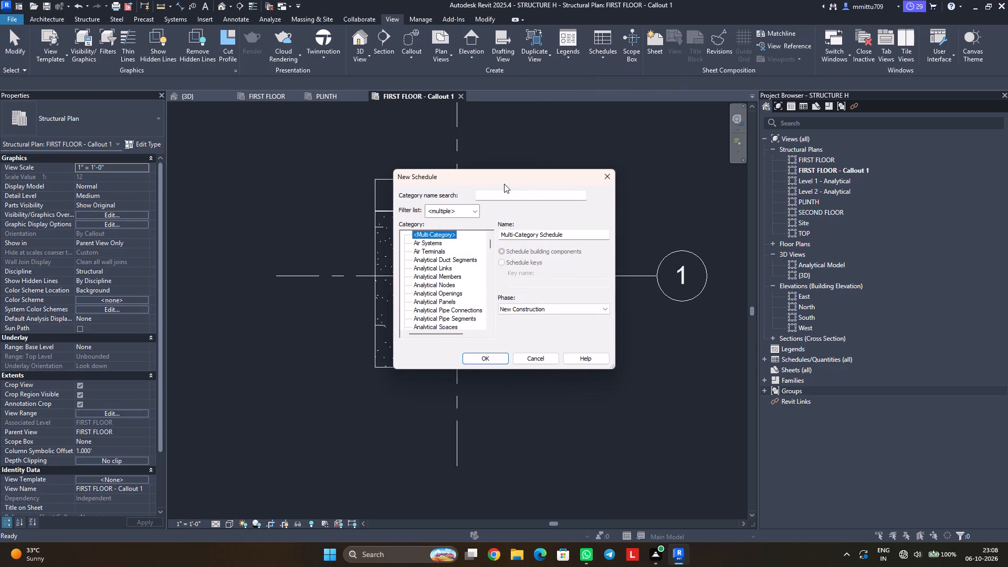
scroll(464, 239, "down", 13)
scroll(452, 266, "up", 1)
scroll(452, 266, "down", 3)
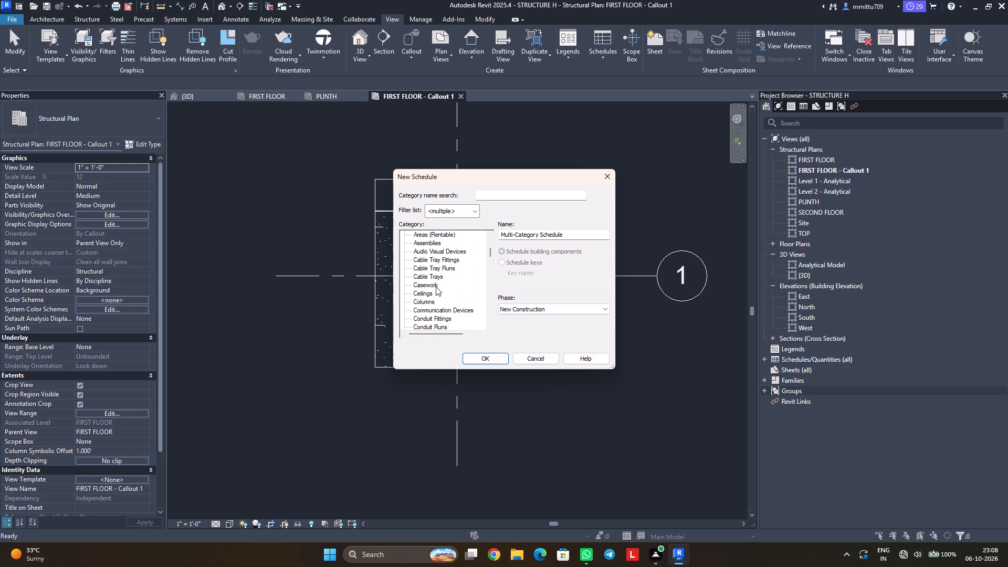
scroll(436, 282, "down", 15)
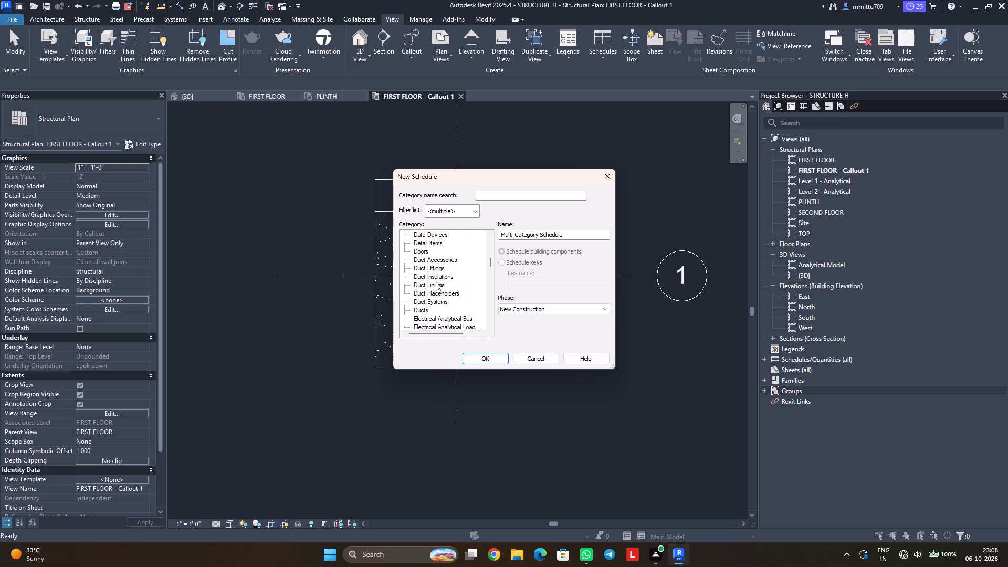
scroll(436, 281, "down", 18)
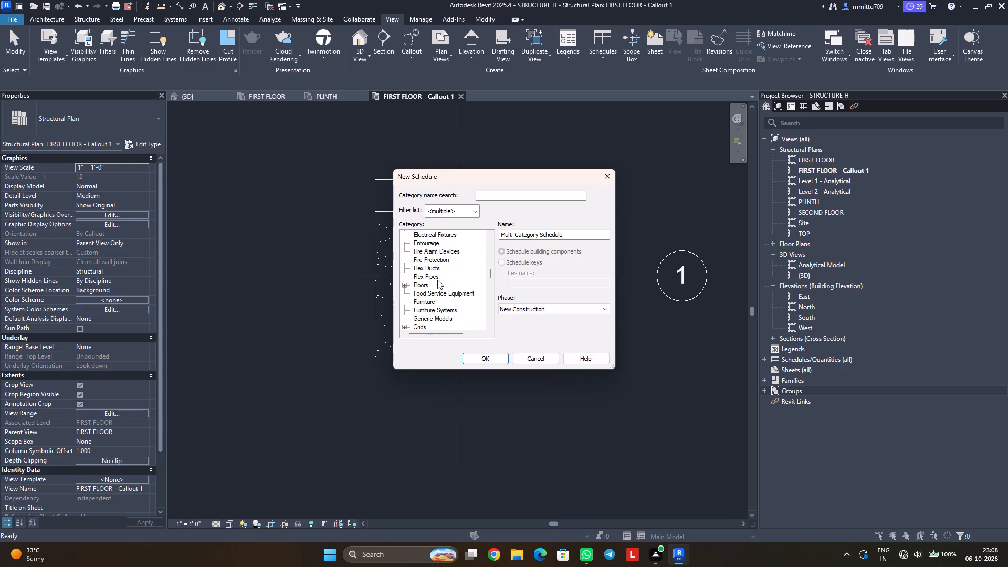
scroll(437, 280, "up", 4)
scroll(437, 280, "down", 1)
scroll(437, 280, "up", 15)
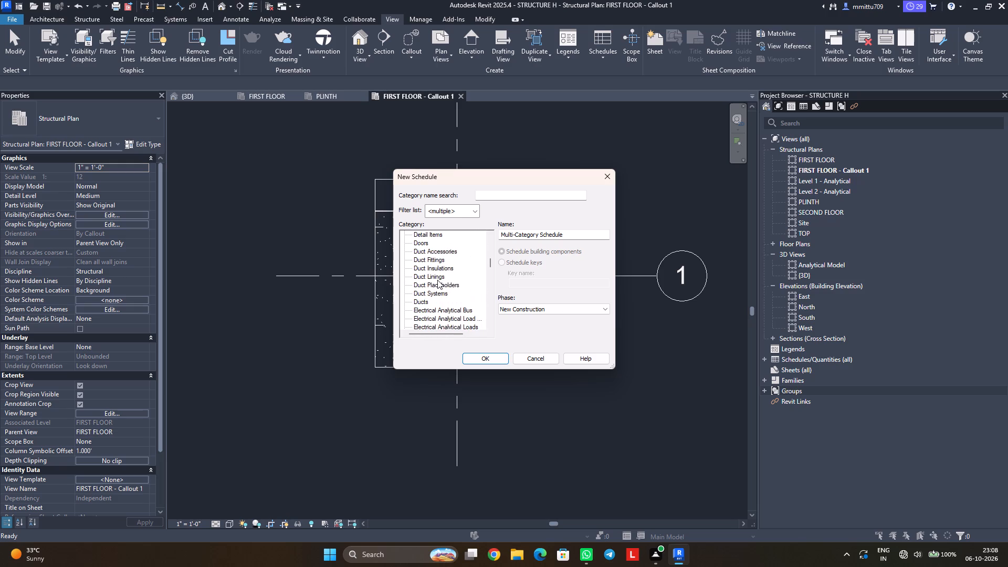
scroll(437, 280, "down", 1)
scroll(437, 280, "up", 7)
scroll(437, 280, "down", 1)
scroll(437, 280, "up", 2)
scroll(437, 280, "down", 1)
scroll(437, 280, "up", 4)
scroll(437, 280, "down", 1)
scroll(437, 280, "up", 1)
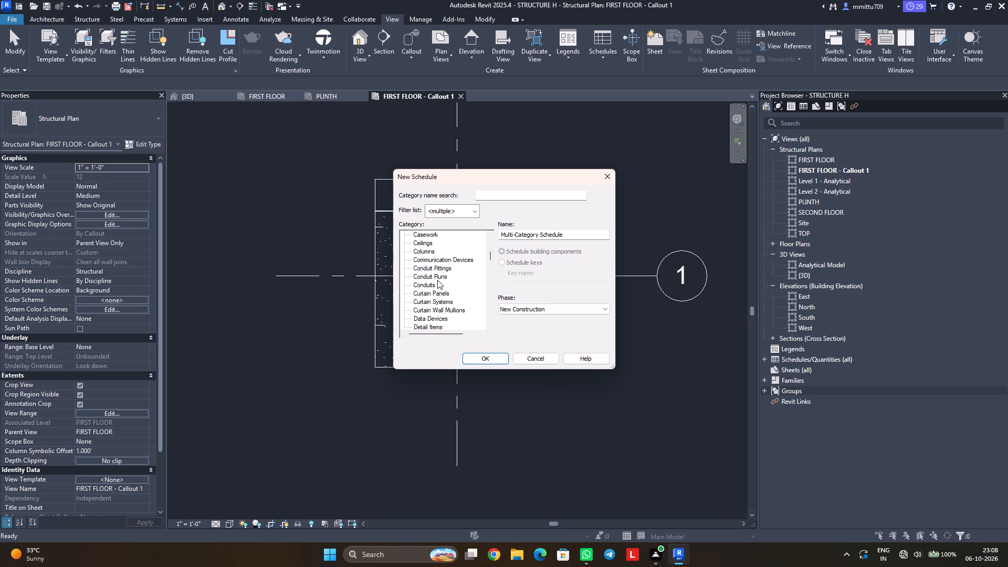
scroll(437, 280, "up", 2)
scroll(437, 280, "down", 1)
scroll(437, 280, "up", 11)
scroll(437, 280, "down", 1)
scroll(437, 280, "up", 2)
scroll(437, 280, "down", 2)
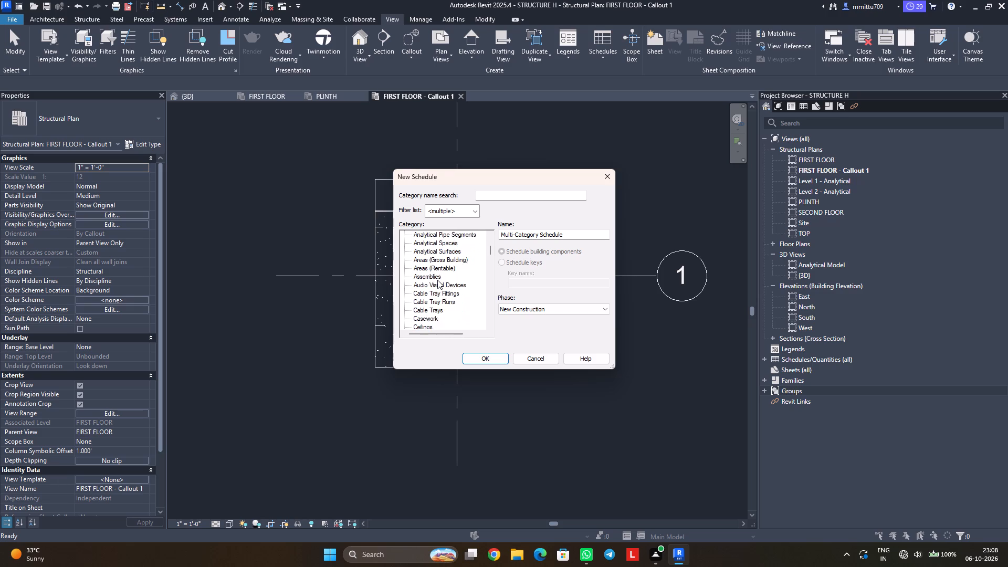
scroll(437, 280, "down", 8)
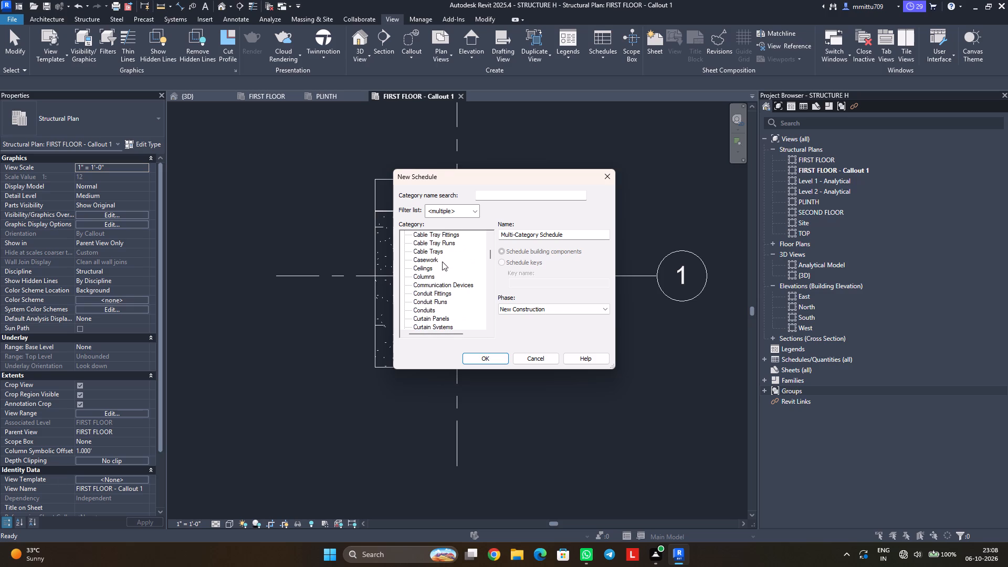
left_click(467, 211)
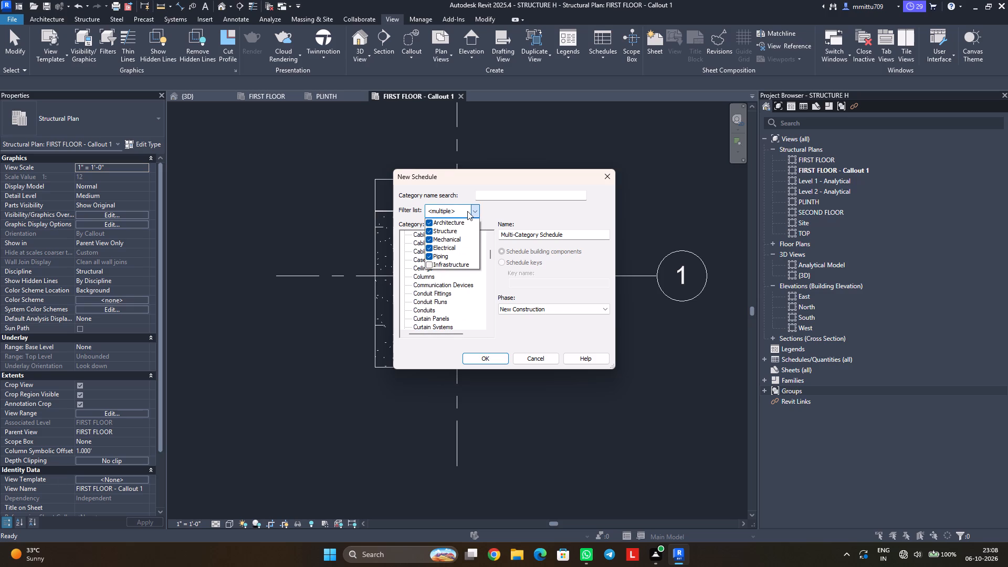
left_click(467, 211)
scroll(466, 230, "down", 10)
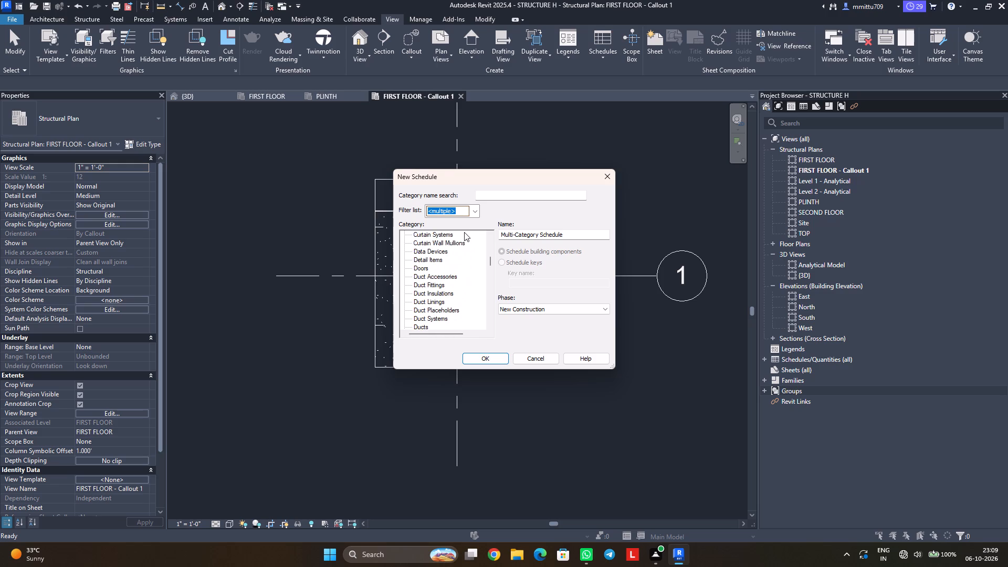
scroll(464, 232, "down", 14)
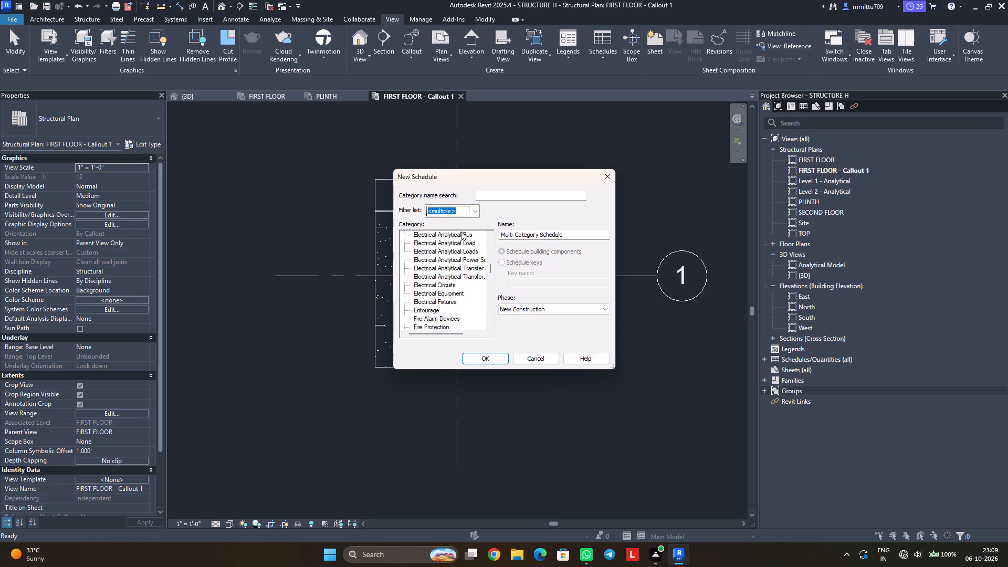
scroll(446, 240, "up", 11)
scroll(432, 248, "down", 1)
scroll(432, 248, "up", 2)
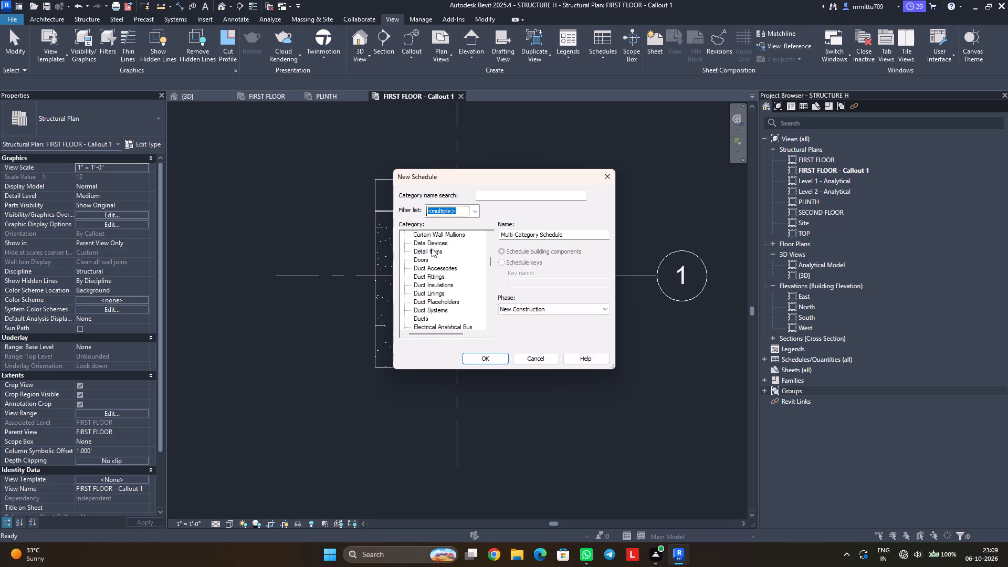
scroll(426, 261, "up", 2)
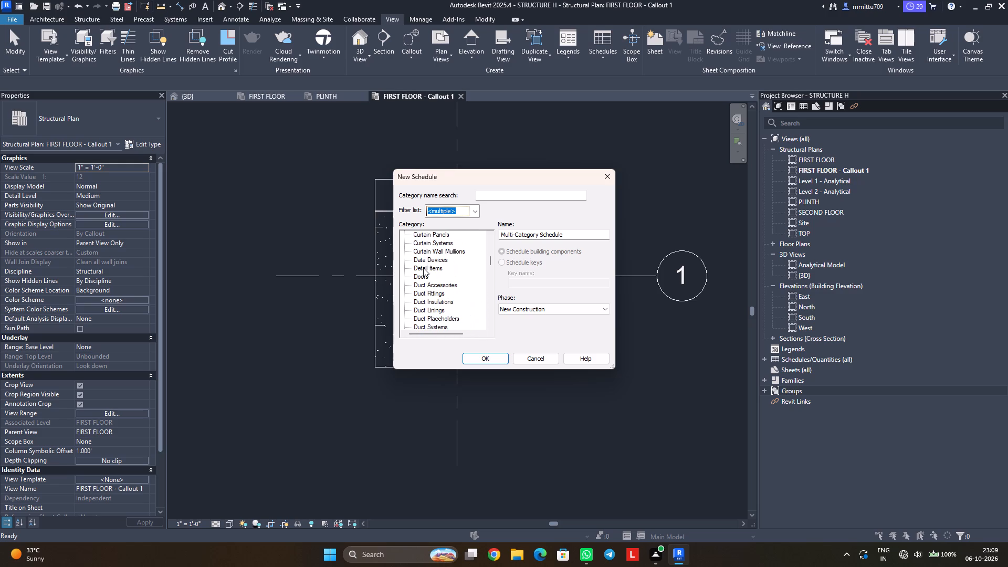
scroll(423, 268, "up", 6)
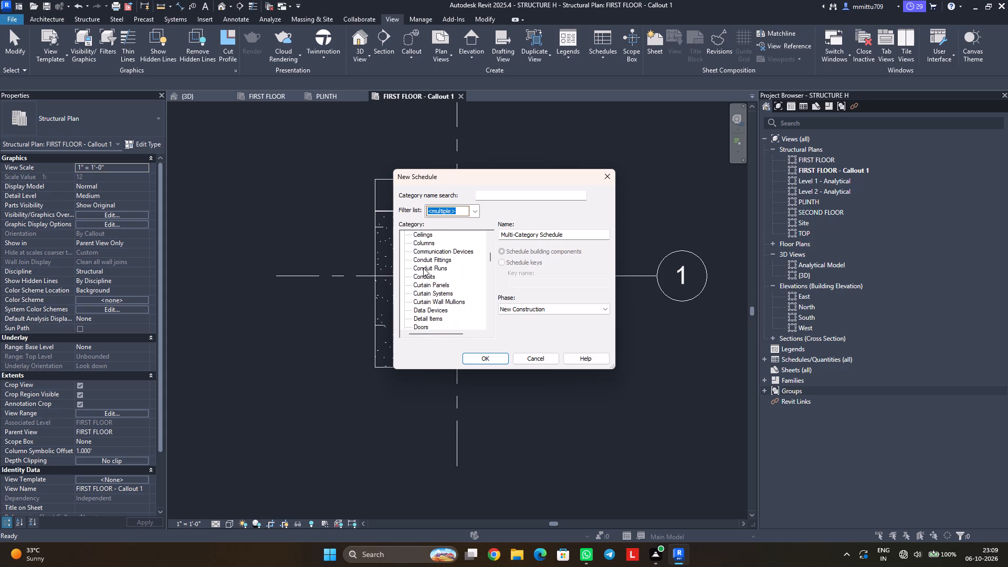
scroll(423, 268, "up", 1)
scroll(425, 262, "down", 2)
scroll(425, 264, "up", 1)
scroll(425, 264, "down", 3)
scroll(425, 264, "up", 1)
scroll(425, 264, "down", 12)
scroll(438, 312, "up", 1)
scroll(438, 312, "down", 5)
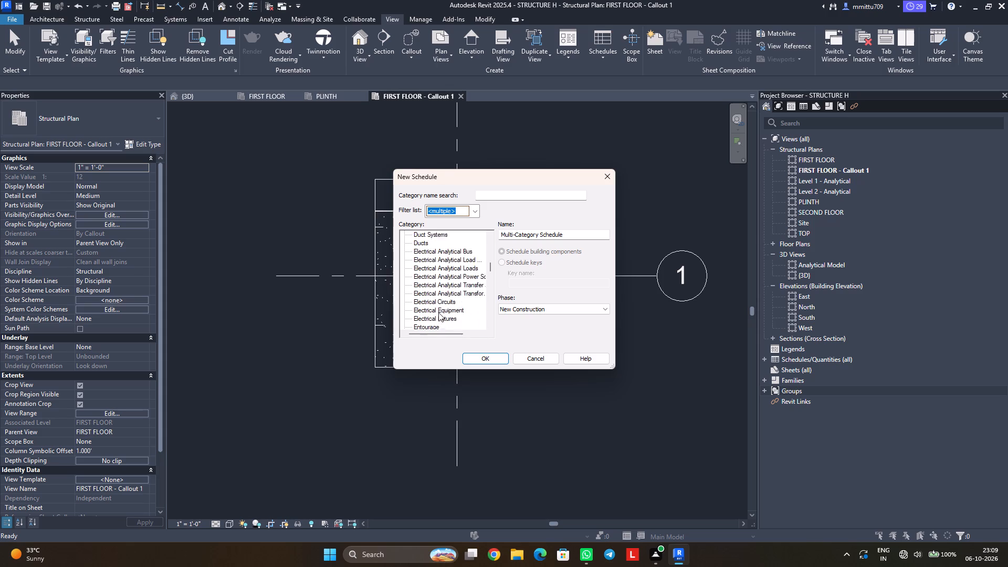
scroll(438, 312, "down", 15)
scroll(438, 312, "down", 6)
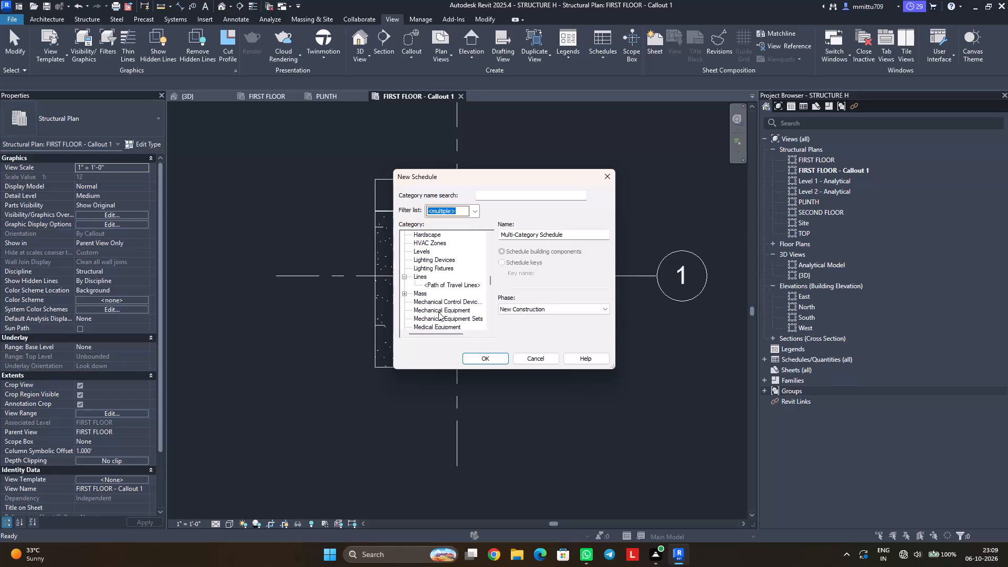
scroll(438, 312, "down", 16)
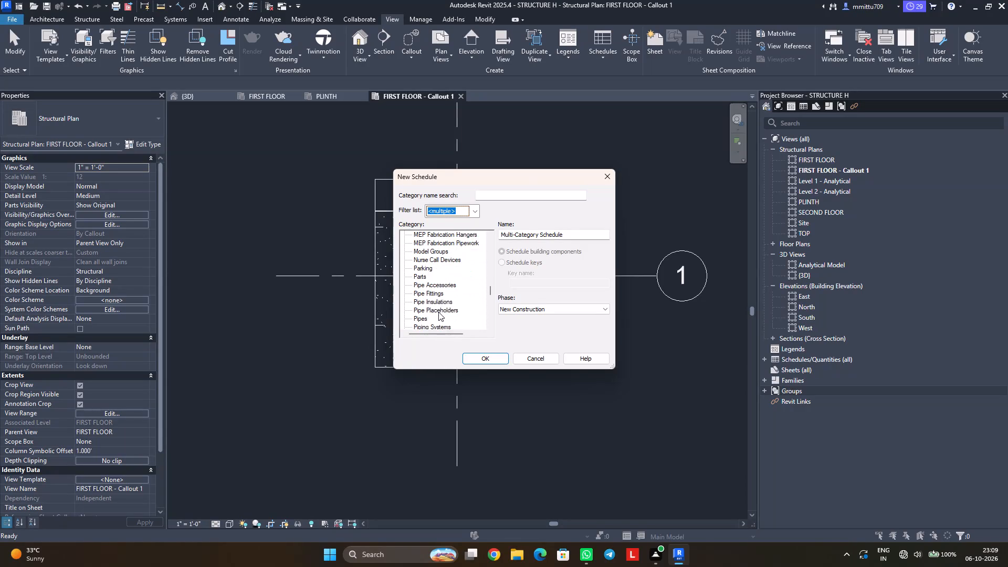
scroll(438, 312, "down", 5)
scroll(438, 312, "up", 2)
scroll(438, 312, "down", 4)
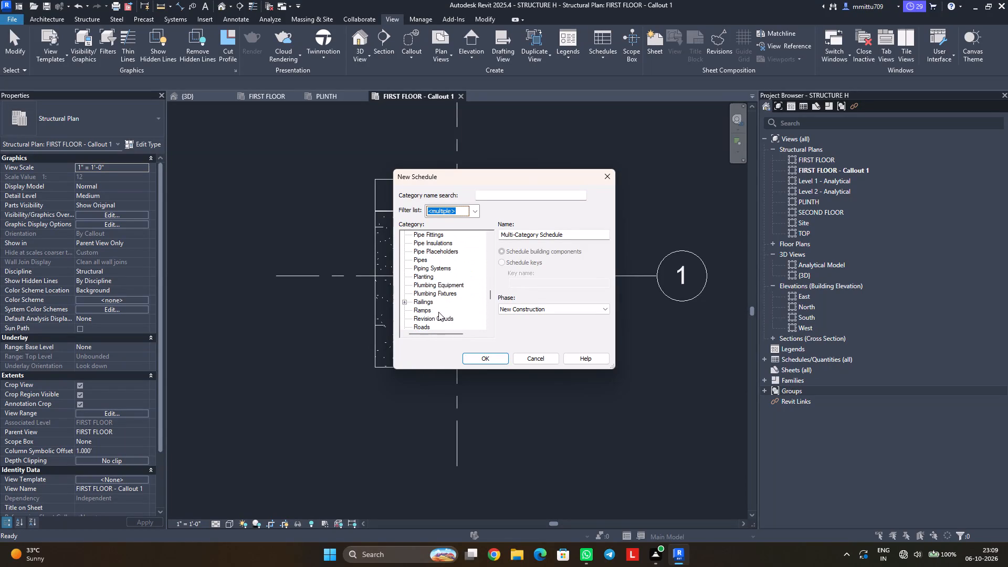
scroll(438, 312, "down", 4)
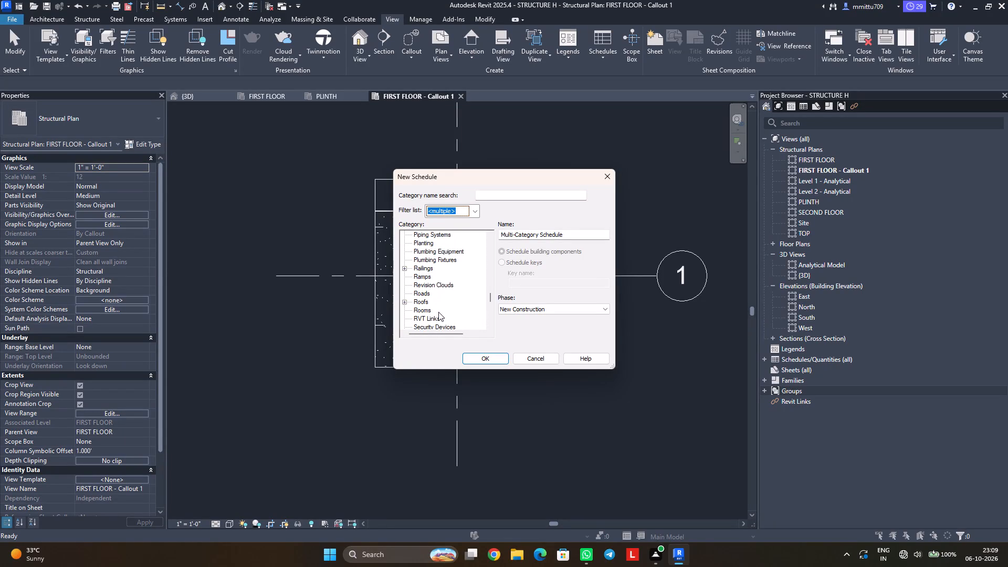
scroll(438, 312, "down", 13)
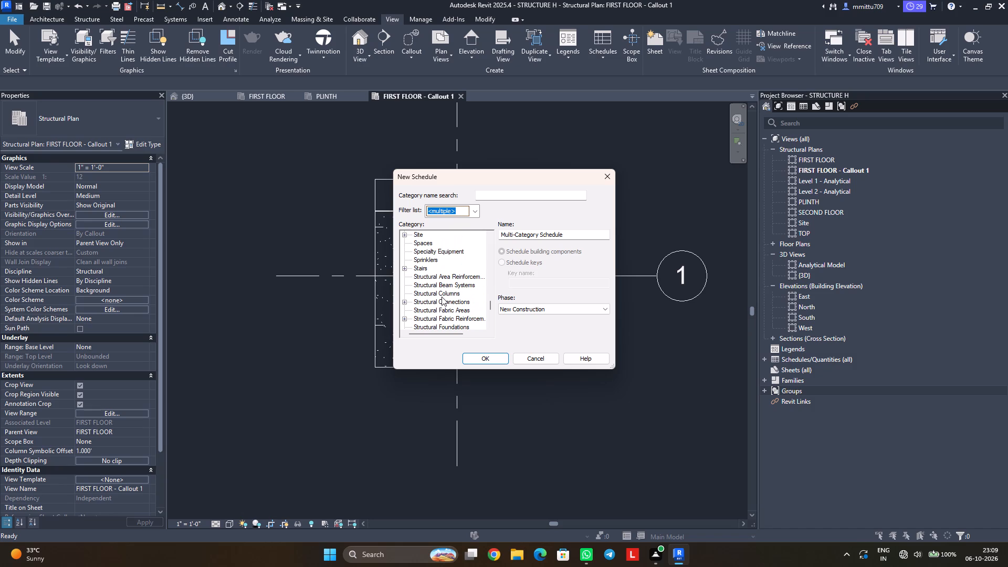
left_click(442, 296)
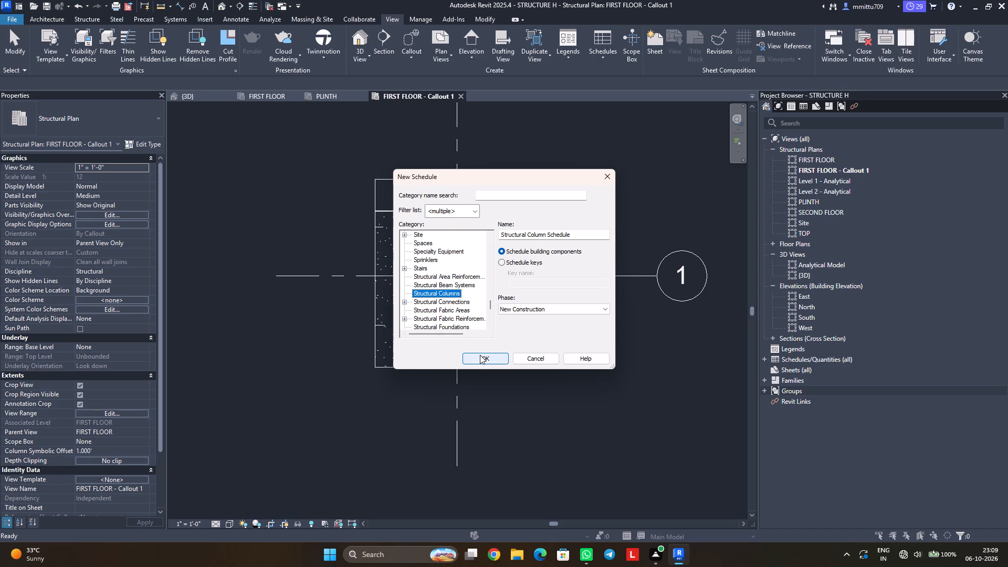
left_click(480, 355)
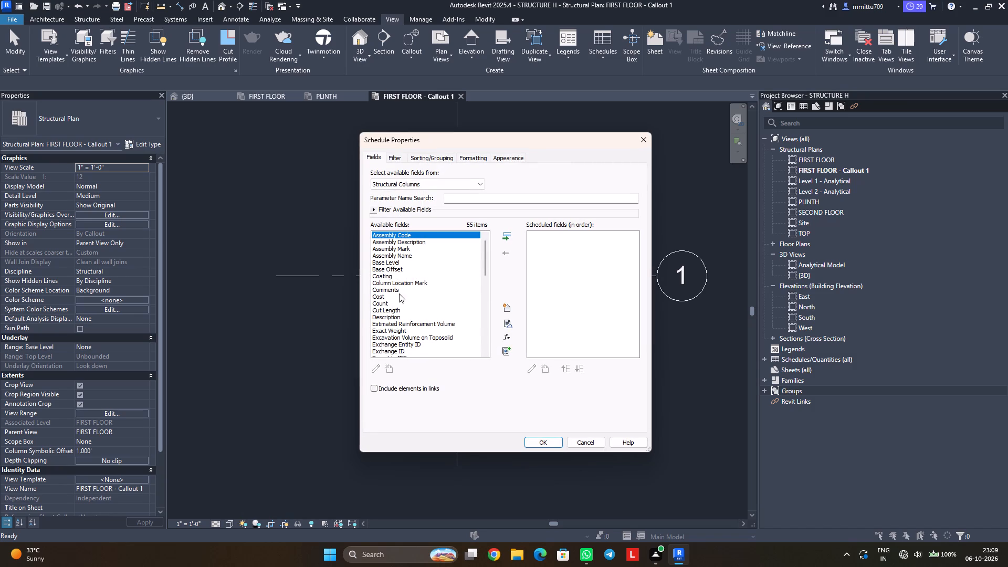
Add Description as the only scheduled field and create the structural column schedule.
left_click(385, 316)
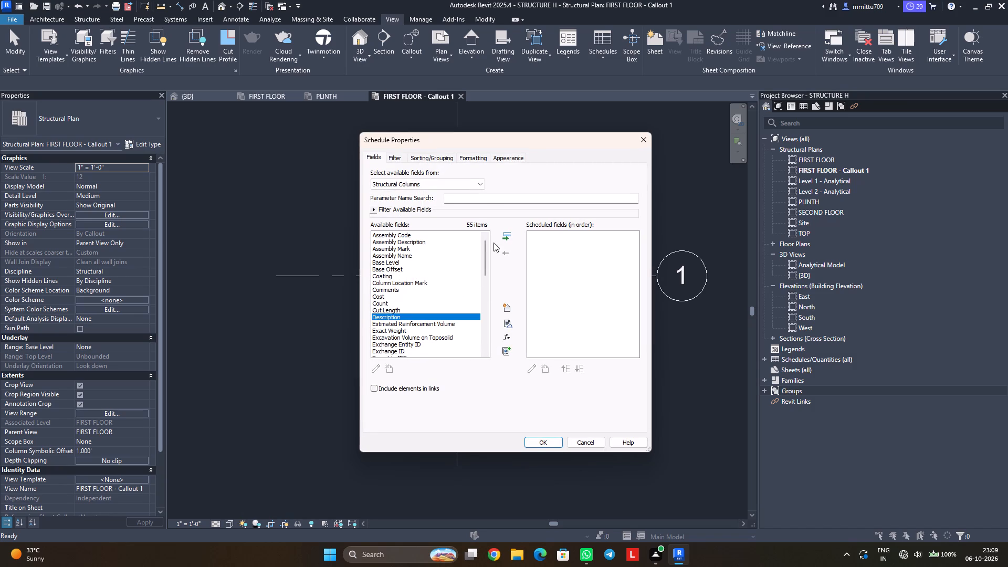
left_click(501, 234)
left_click(541, 440)
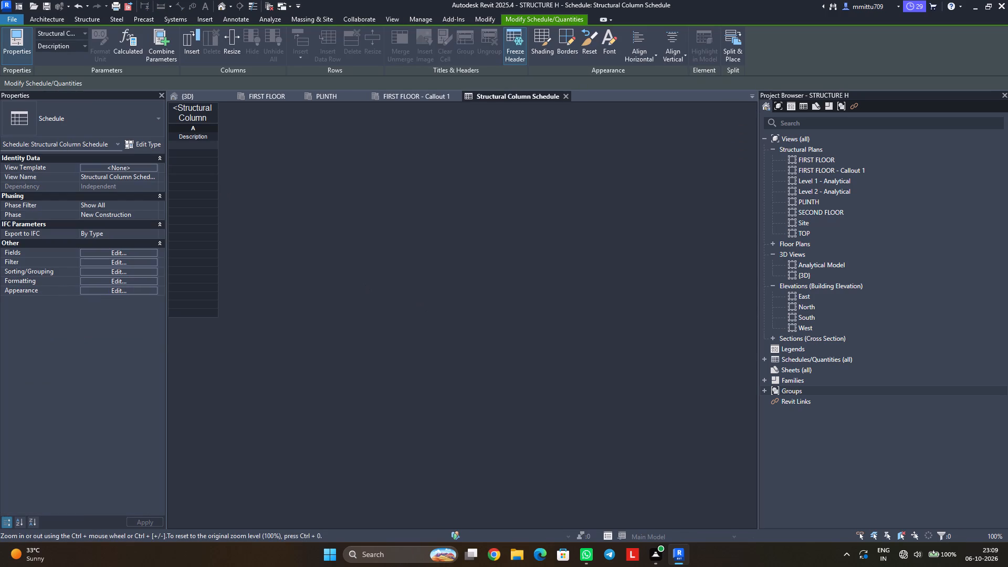
Widen the Description column so the full Structural Column Schedule title fits on one line.
left_click_drag(216, 205, 290, 222)
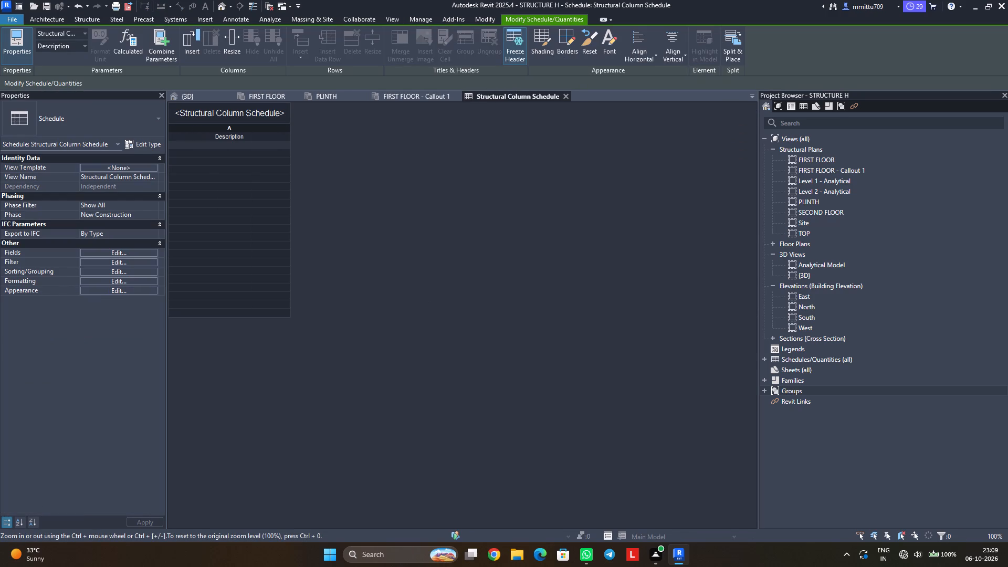
left_click(308, 334)
Check which values are offered for an empty Description cell in the second row of the structural column schedule.
left_click(234, 153)
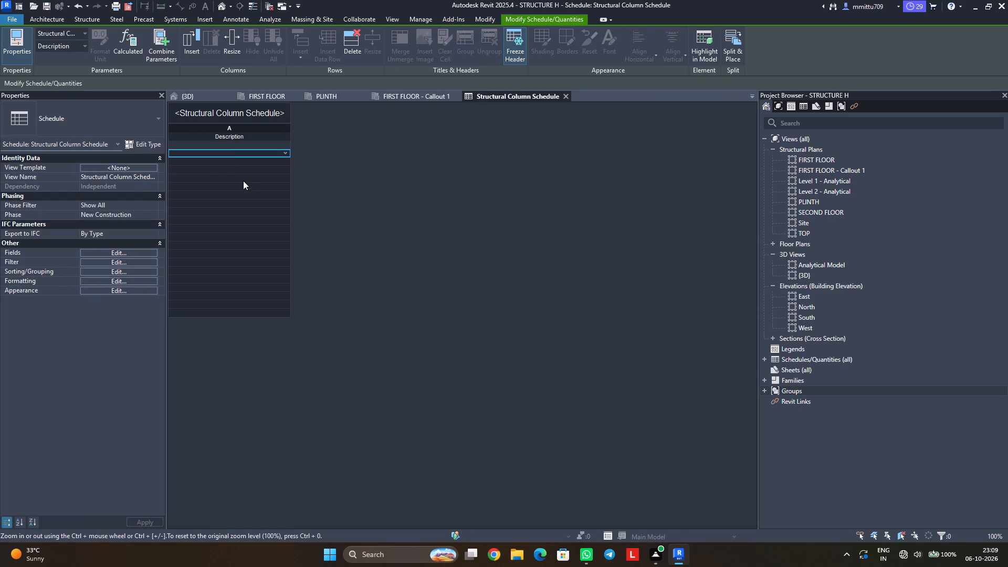
left_click(361, 204)
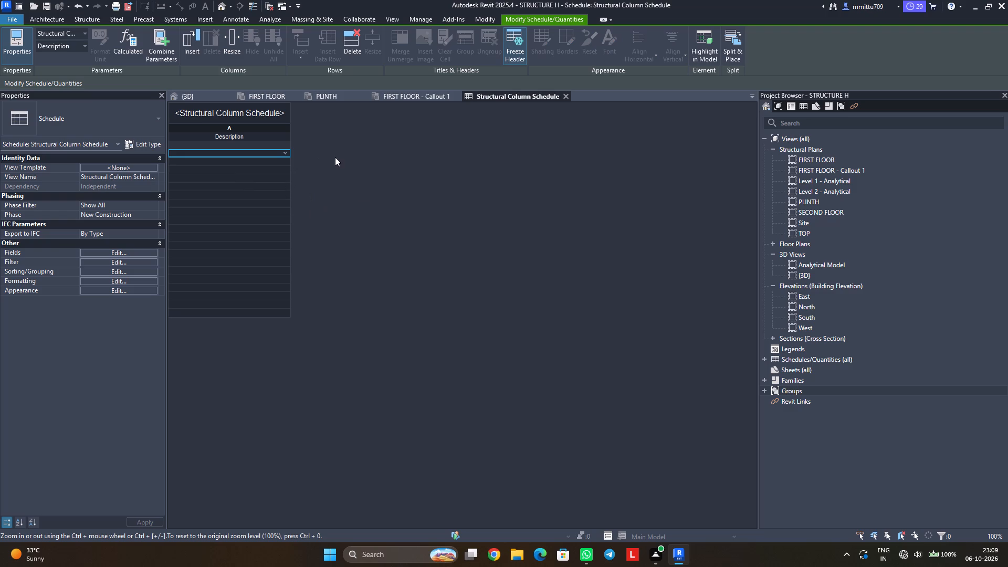
left_click(335, 157)
left_click(284, 153)
left_click(285, 152)
left_click(377, 238)
key("Escape")
key("Escape")
key("Escape")
key("Escape")
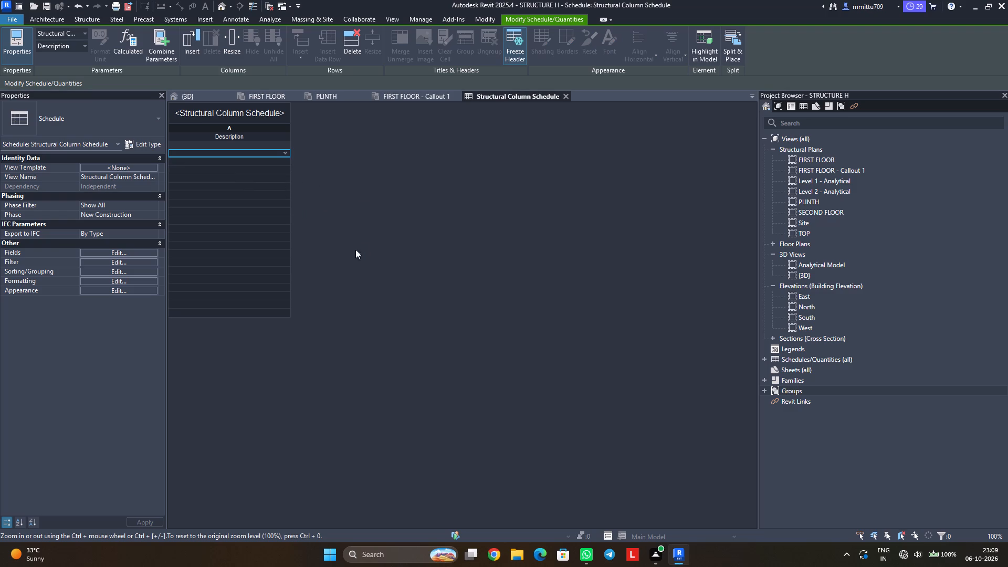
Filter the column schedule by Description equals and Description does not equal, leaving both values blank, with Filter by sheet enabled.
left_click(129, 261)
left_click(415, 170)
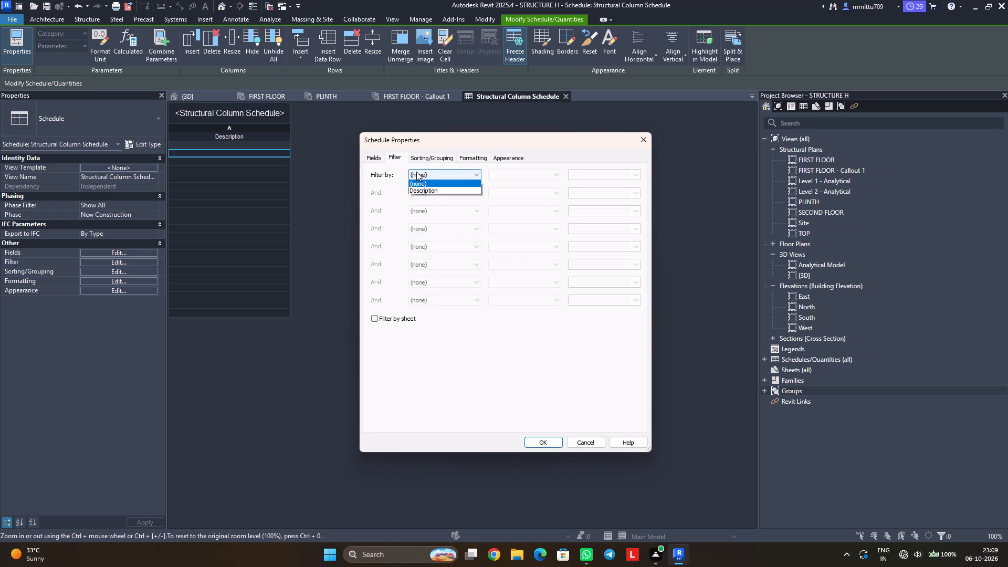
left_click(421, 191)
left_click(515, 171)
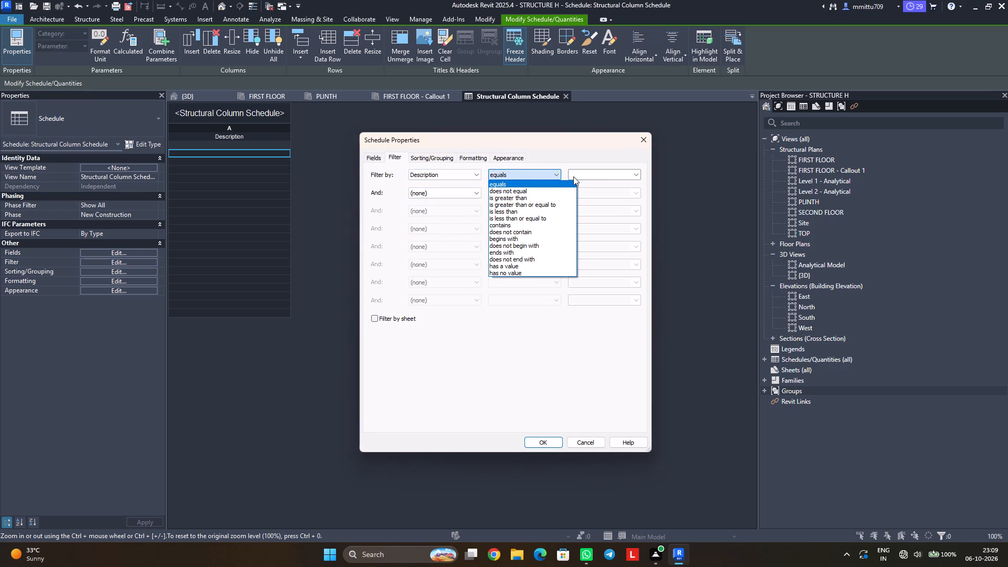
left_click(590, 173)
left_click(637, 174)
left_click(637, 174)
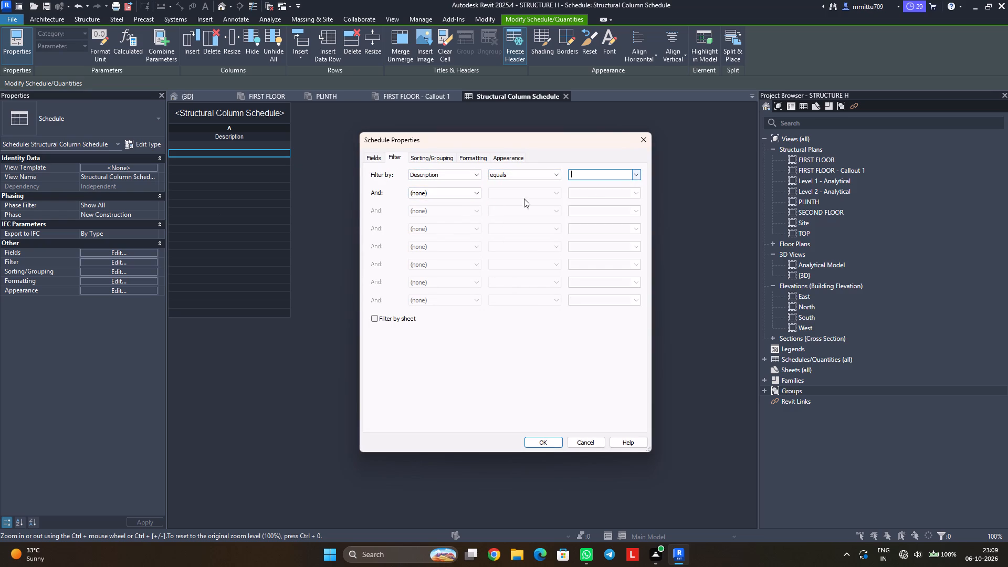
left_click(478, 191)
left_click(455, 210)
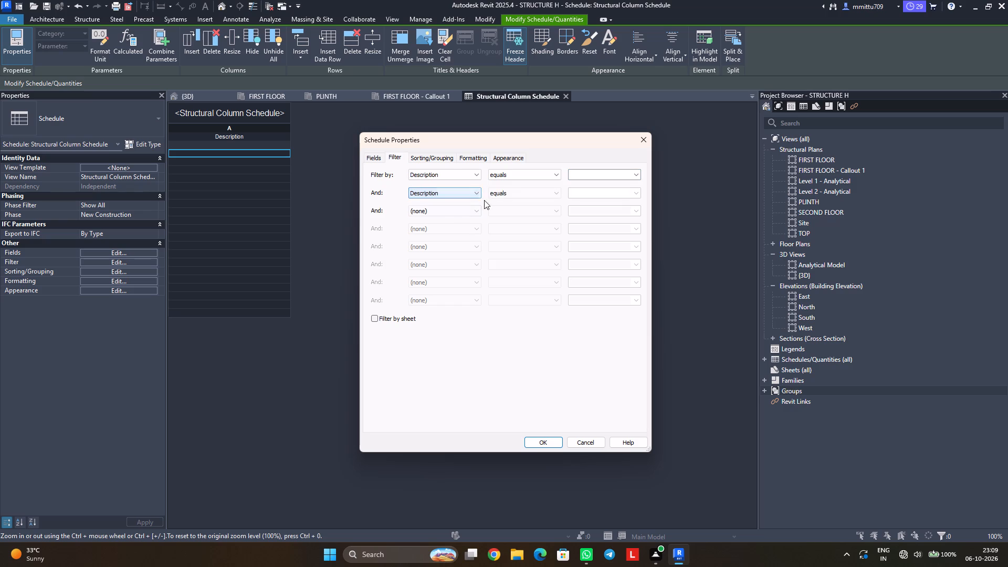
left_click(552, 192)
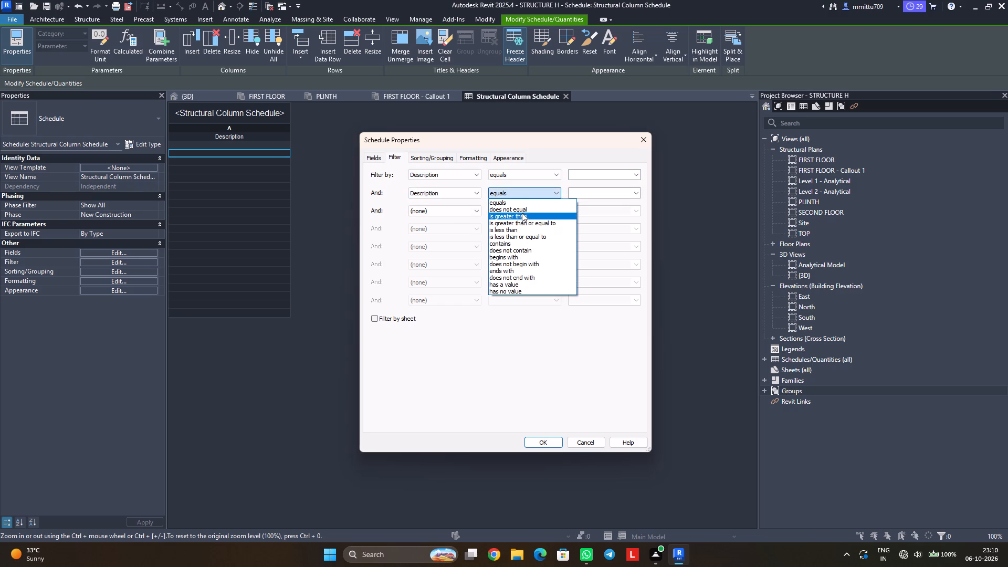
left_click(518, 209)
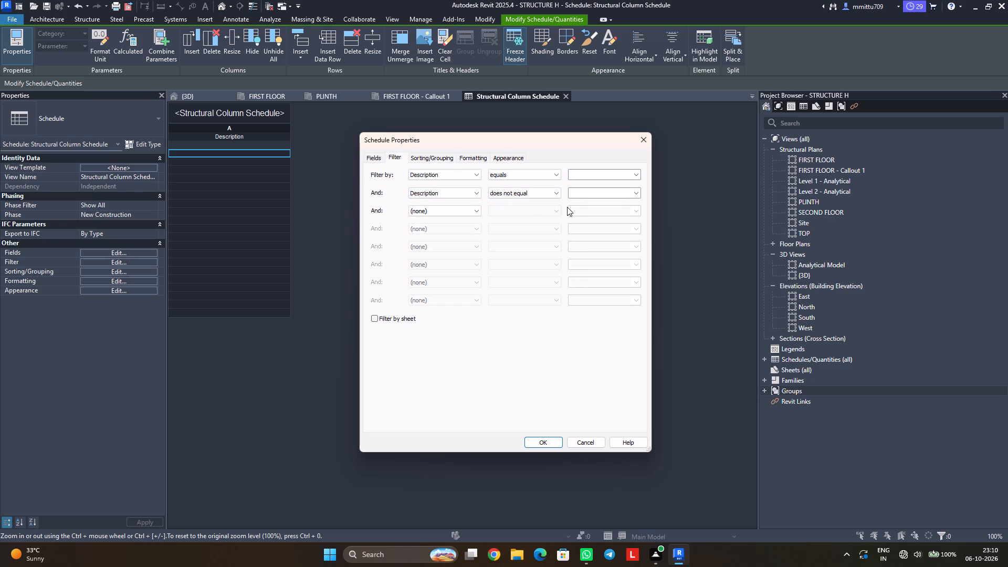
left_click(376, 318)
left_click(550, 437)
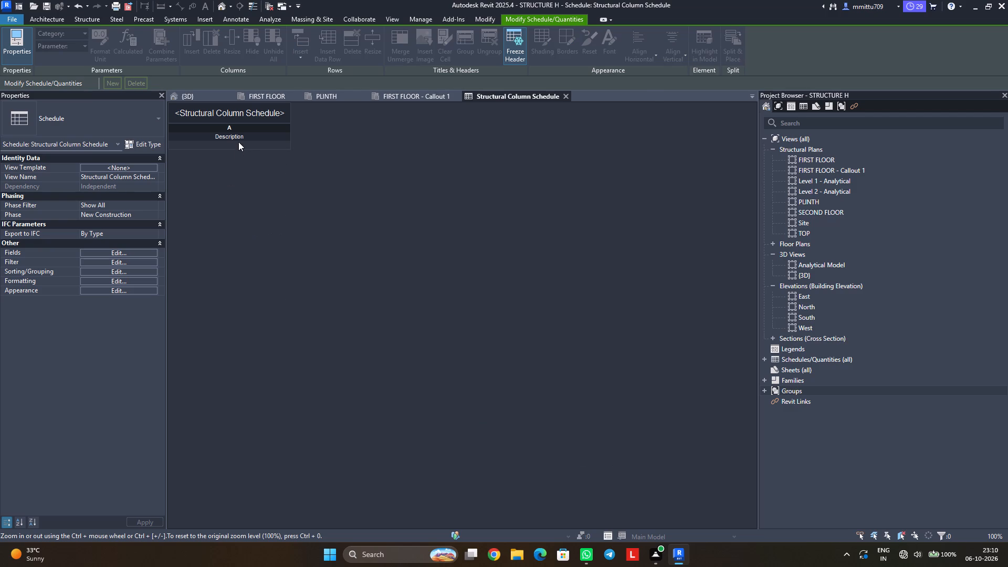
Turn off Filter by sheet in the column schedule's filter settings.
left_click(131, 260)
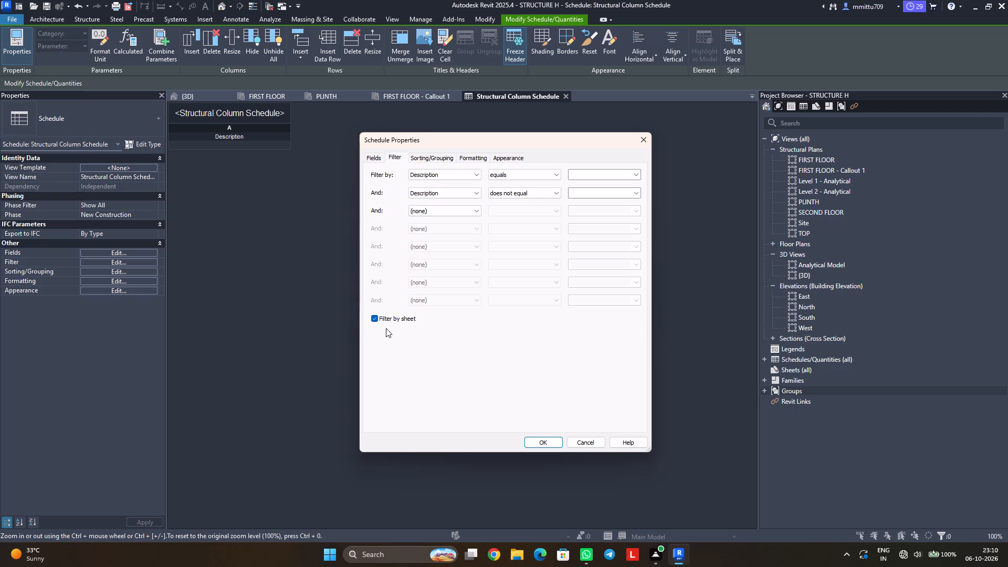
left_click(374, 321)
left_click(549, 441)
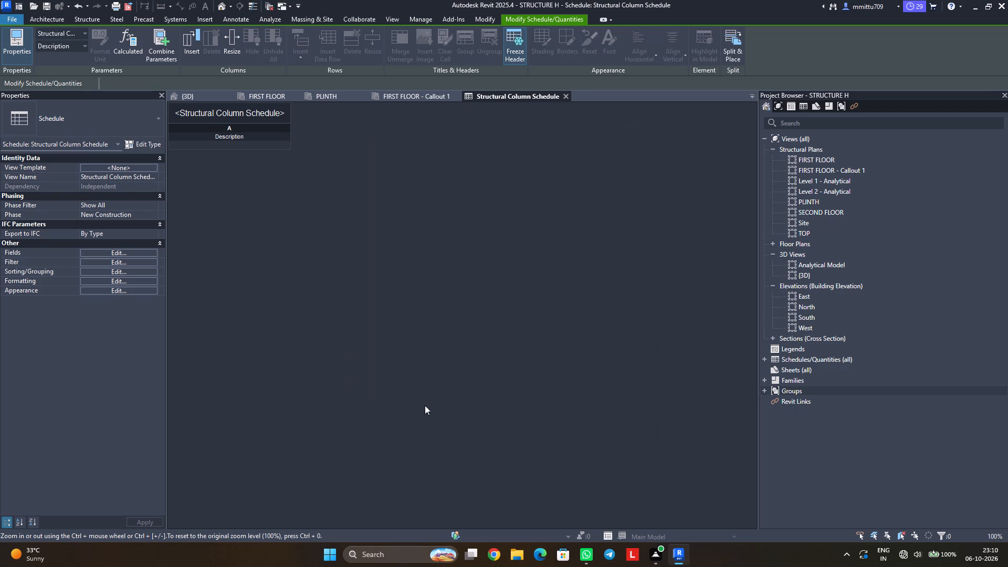
Examine the values offered for the first Description filter and the comparison rules offered for the second one.
left_click(124, 259)
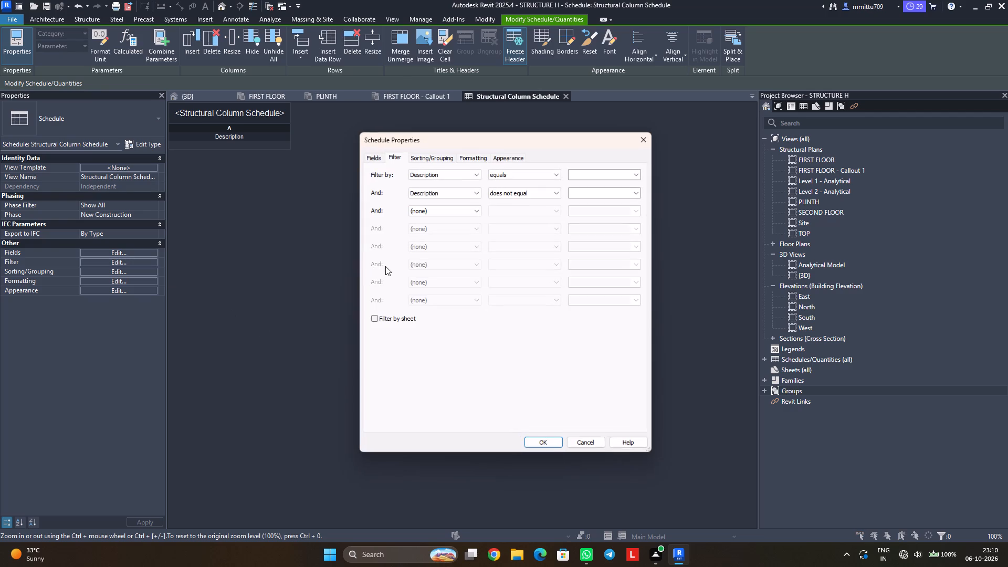
left_click(583, 178)
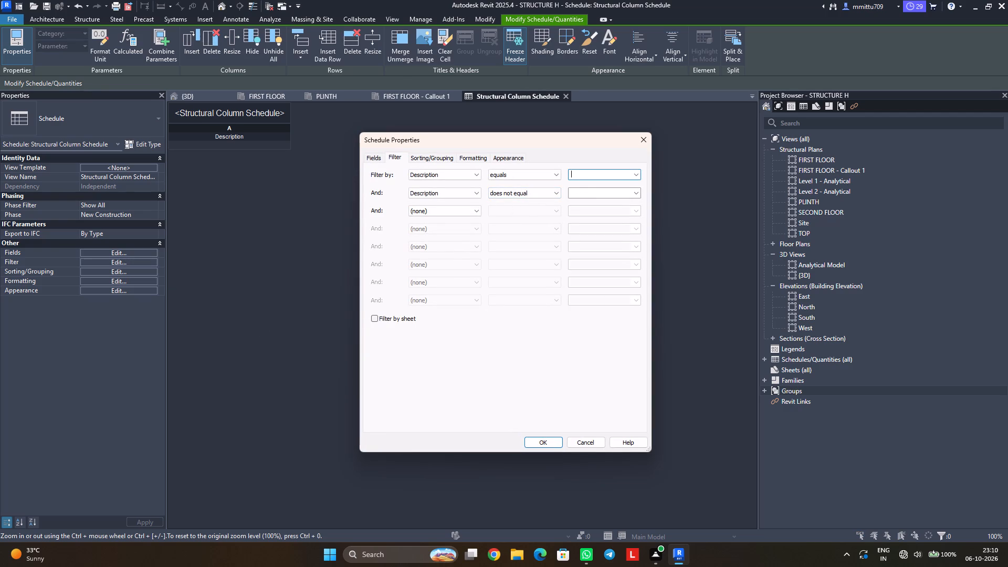
left_click(638, 174)
left_click(589, 191)
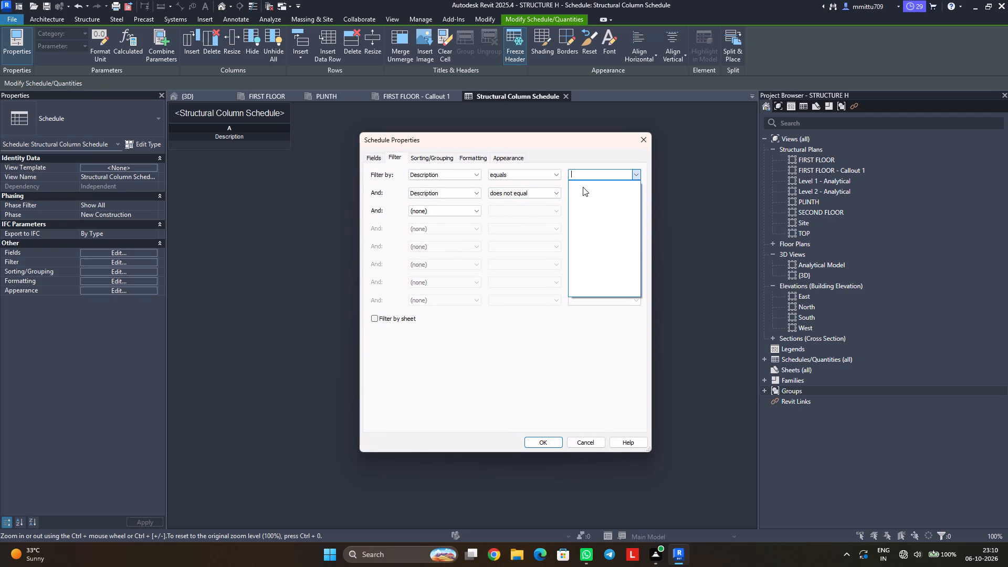
left_click(580, 177)
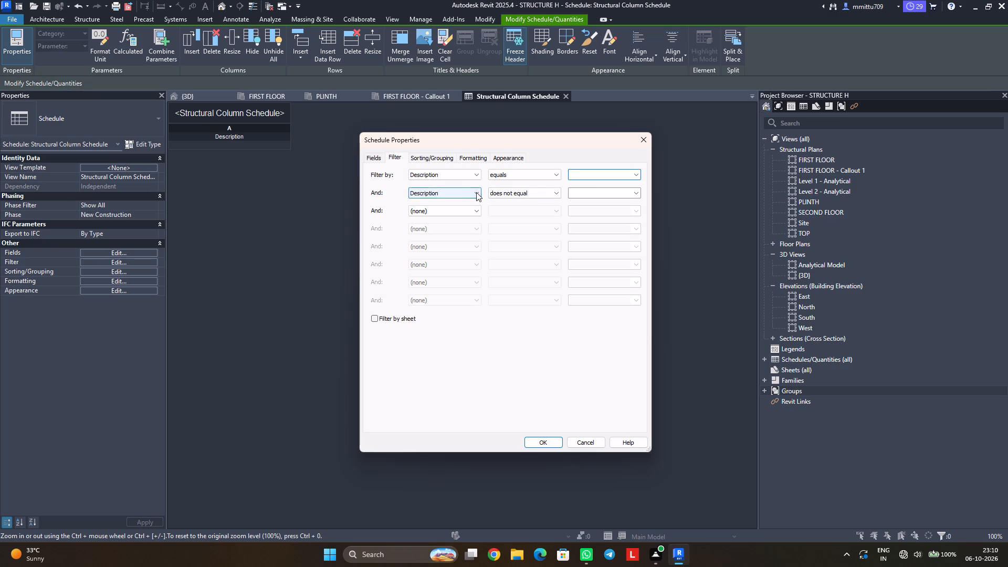
left_click(556, 190)
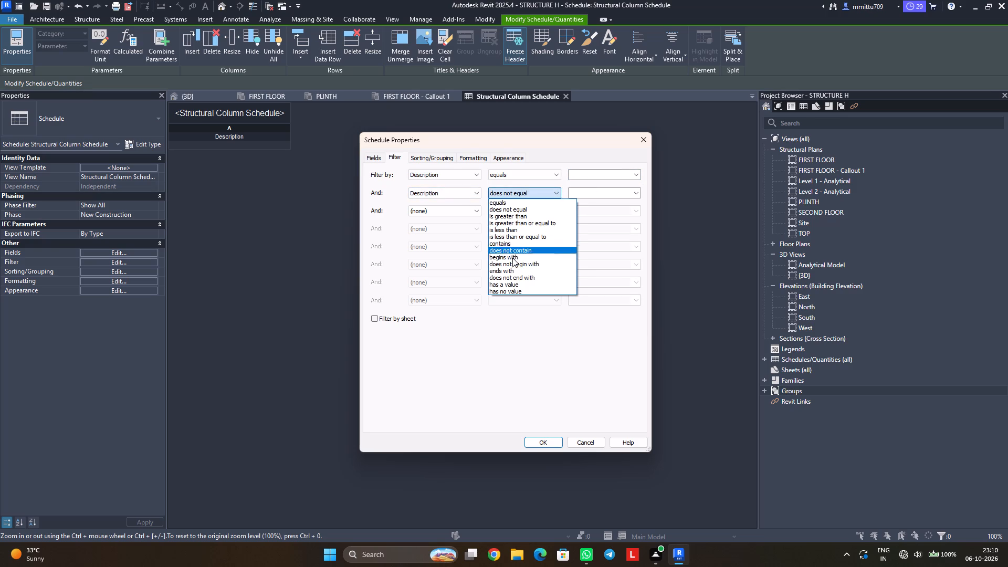
scroll(516, 278, "down", 6)
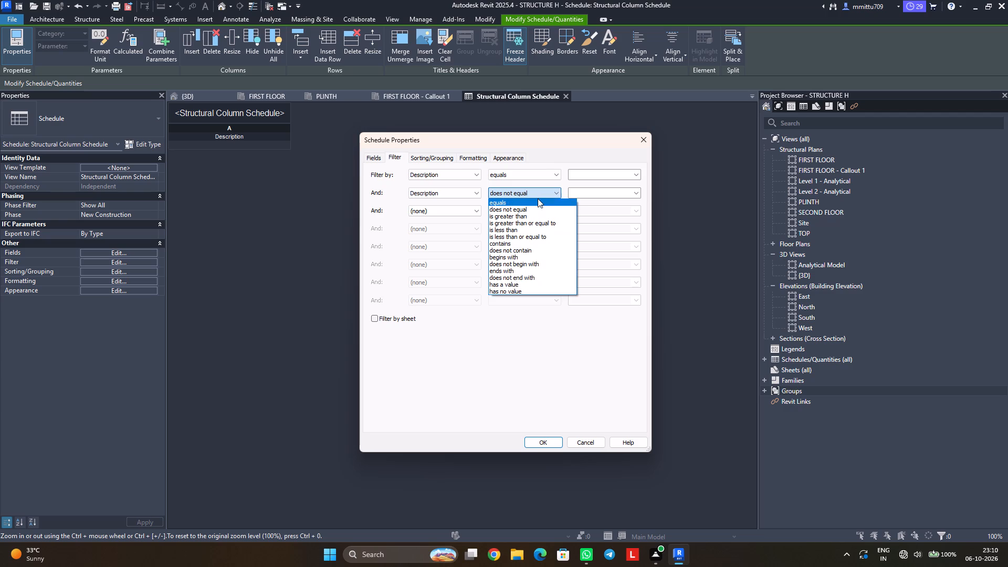
left_click(561, 193)
left_click(547, 442)
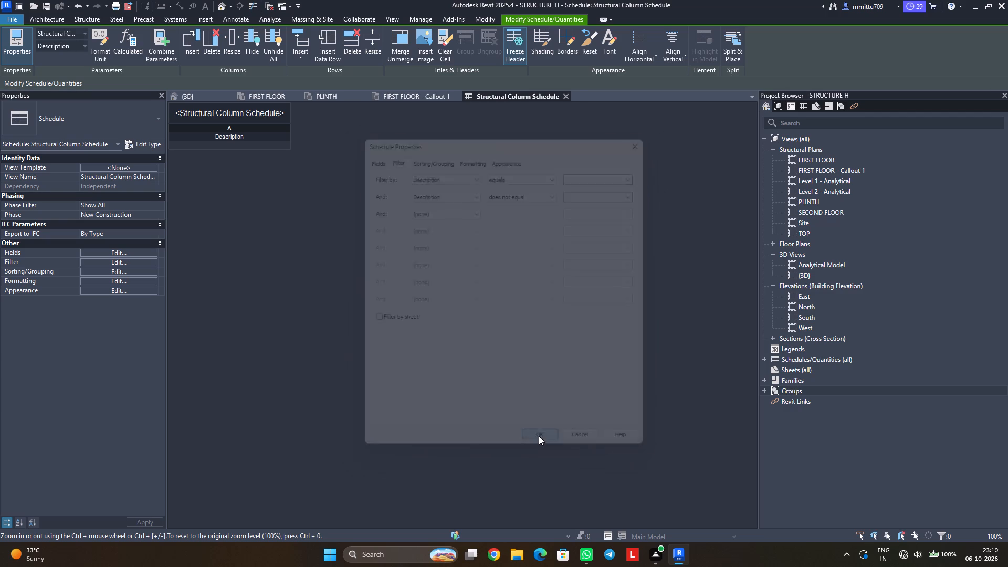
Replace Description with Type Mark as the only scheduled field of the Structural Column Schedule.
left_click(139, 251)
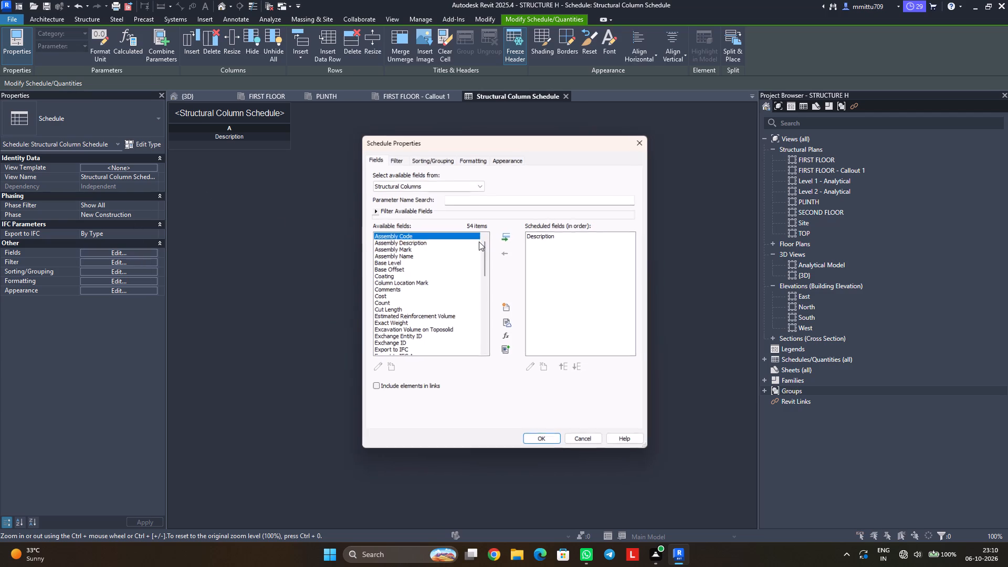
scroll(416, 280, "down", 2)
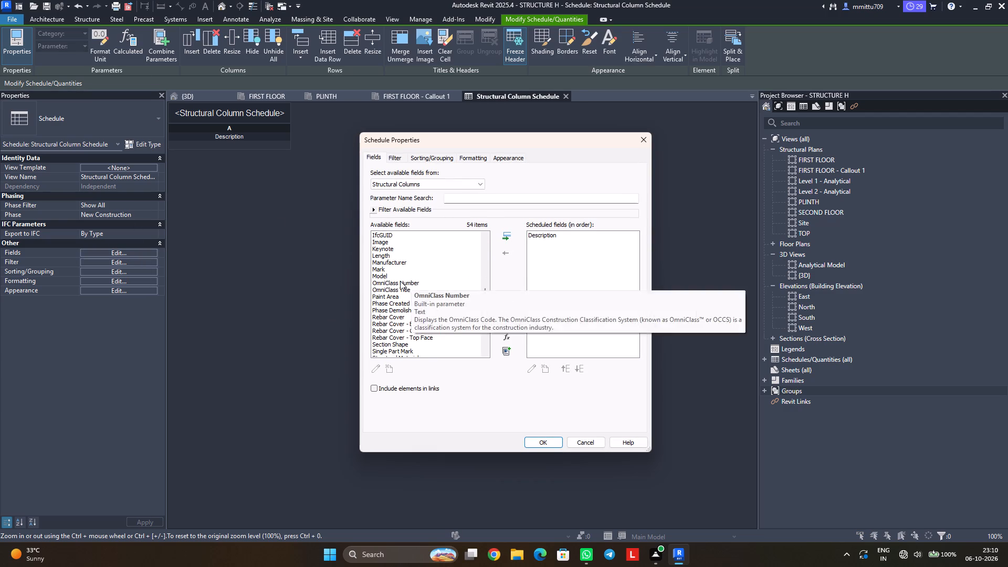
scroll(386, 300, "down", 5)
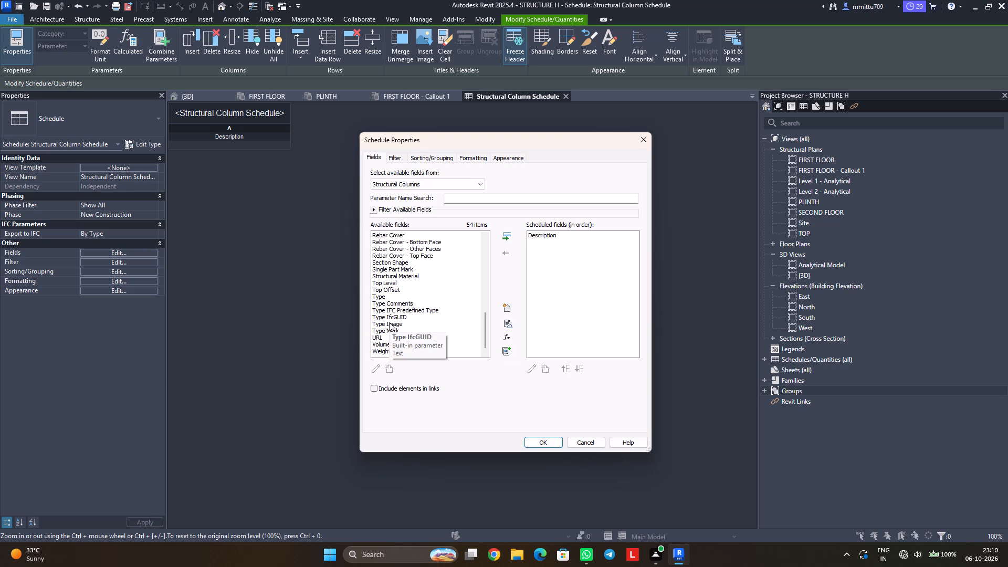
left_click(388, 329)
left_click(508, 236)
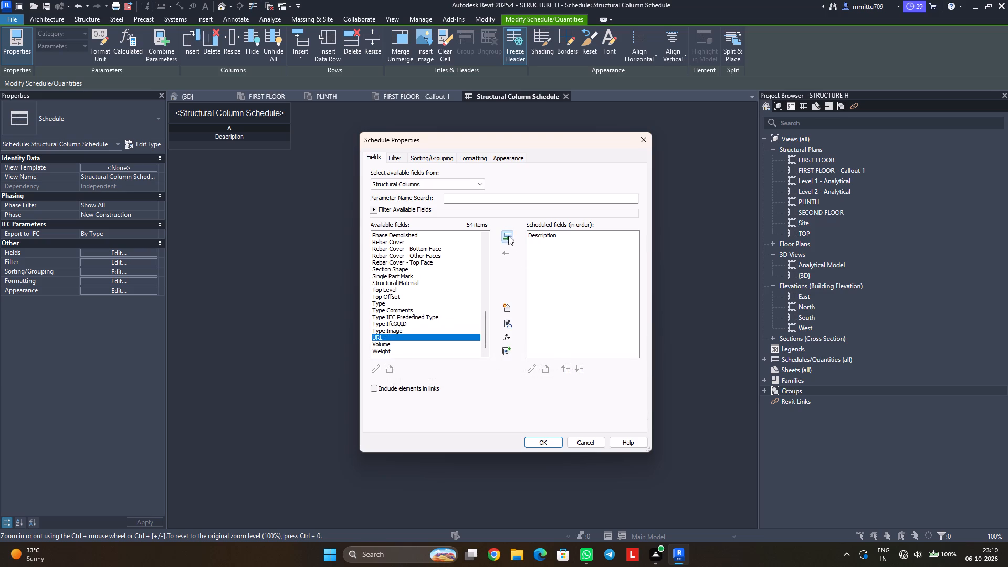
left_click(539, 233)
left_click(505, 249)
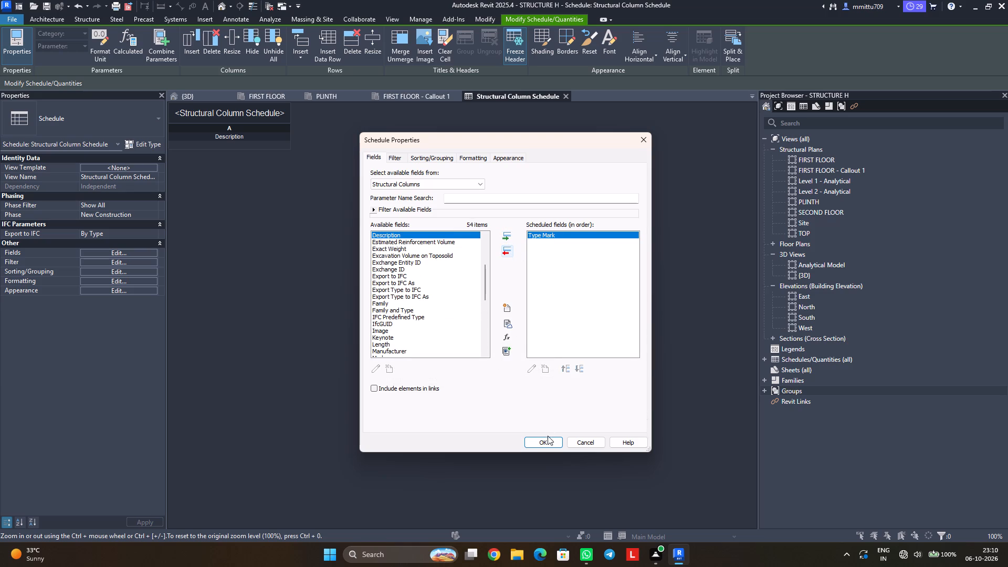
left_click(548, 439)
left_click(404, 354)
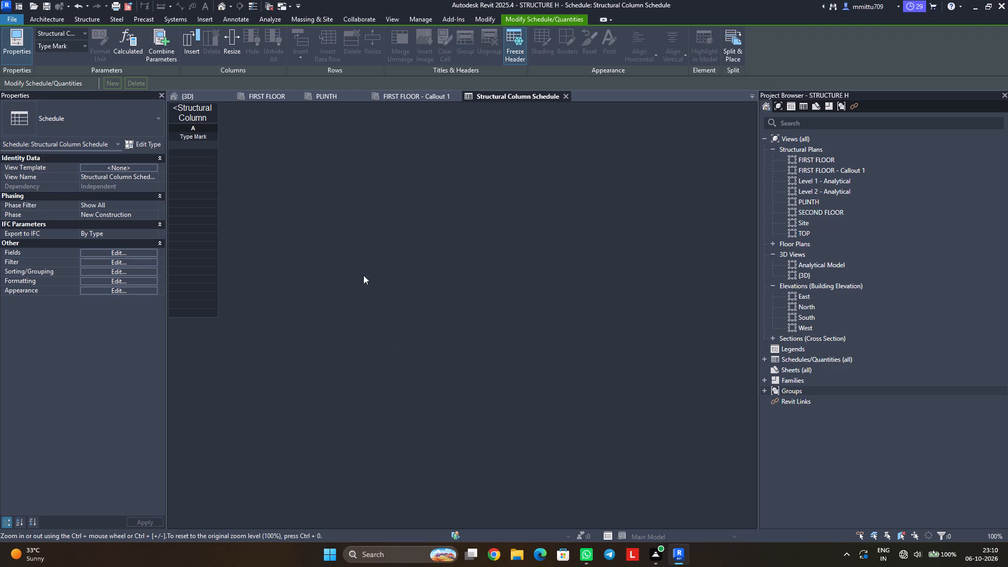
Sort the schedule by Type Mark ascending with a header, a Title, count, and totals footer, and a blank line.
left_click(134, 272)
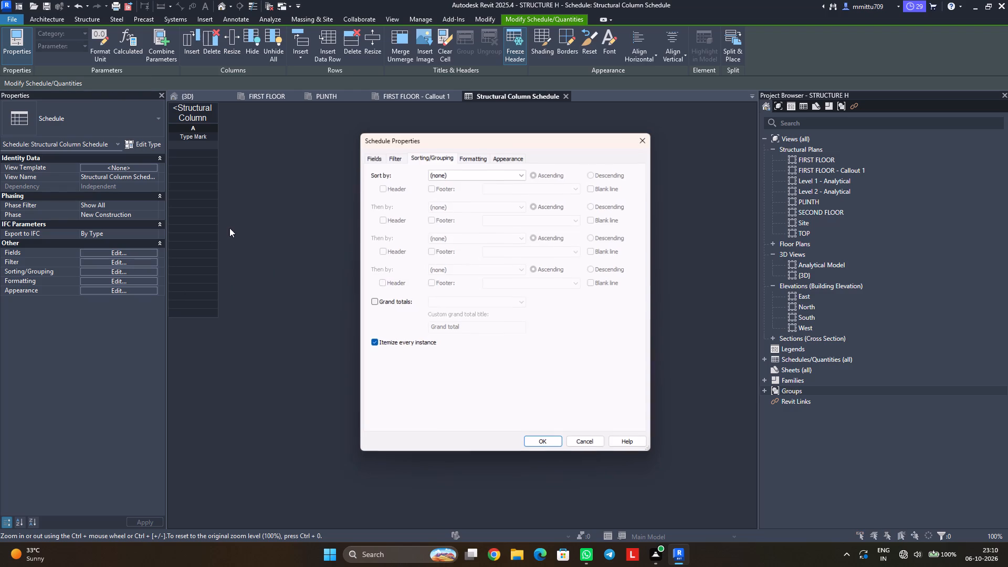
left_click(503, 167)
left_click(504, 170)
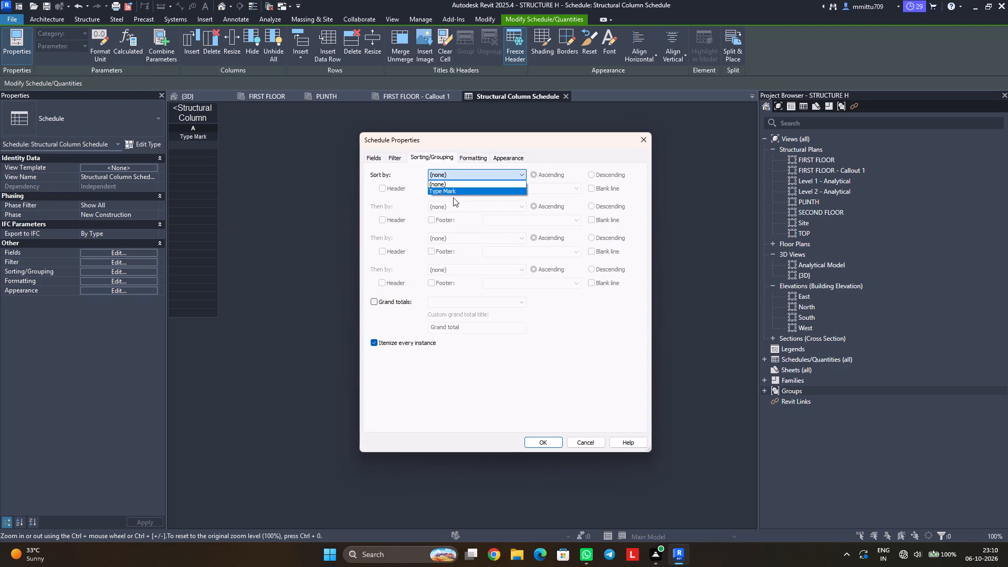
left_click(449, 195)
left_click(485, 176)
left_click(457, 192)
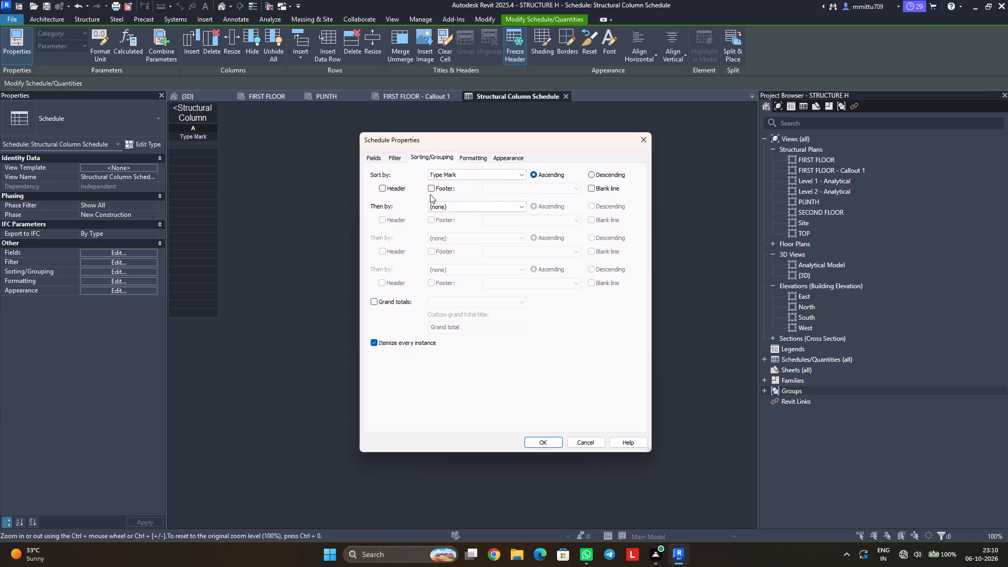
left_click(434, 187)
left_click(381, 186)
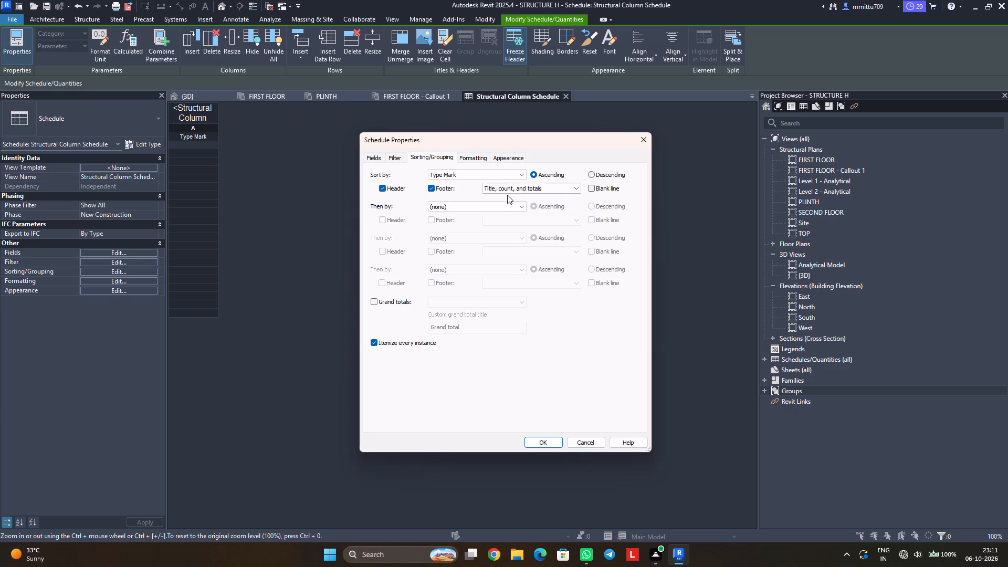
left_click(593, 187)
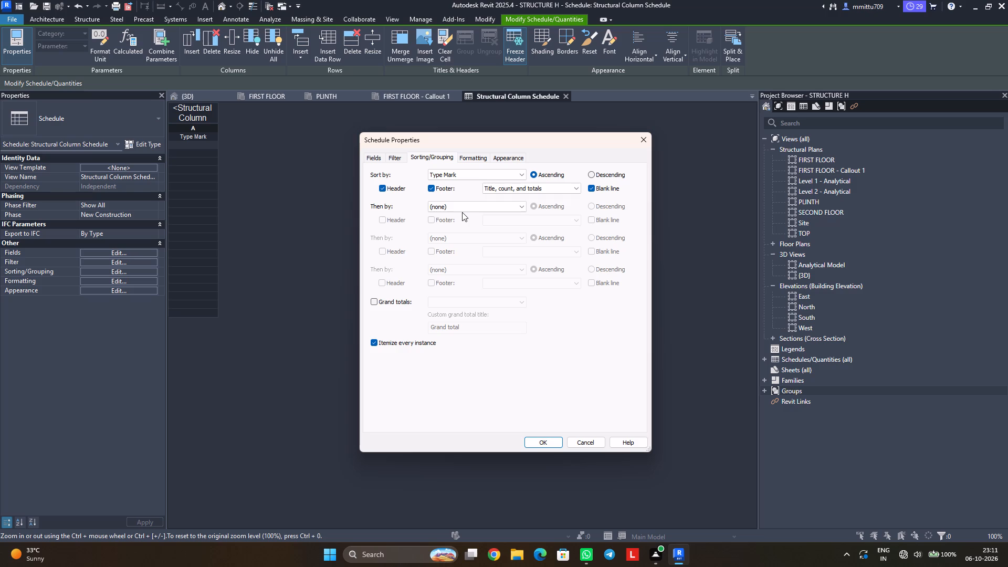
Add a second sorting level by Type Mark, descending, with a header and a blank line.
left_click(462, 212)
left_click(462, 212)
left_click(463, 207)
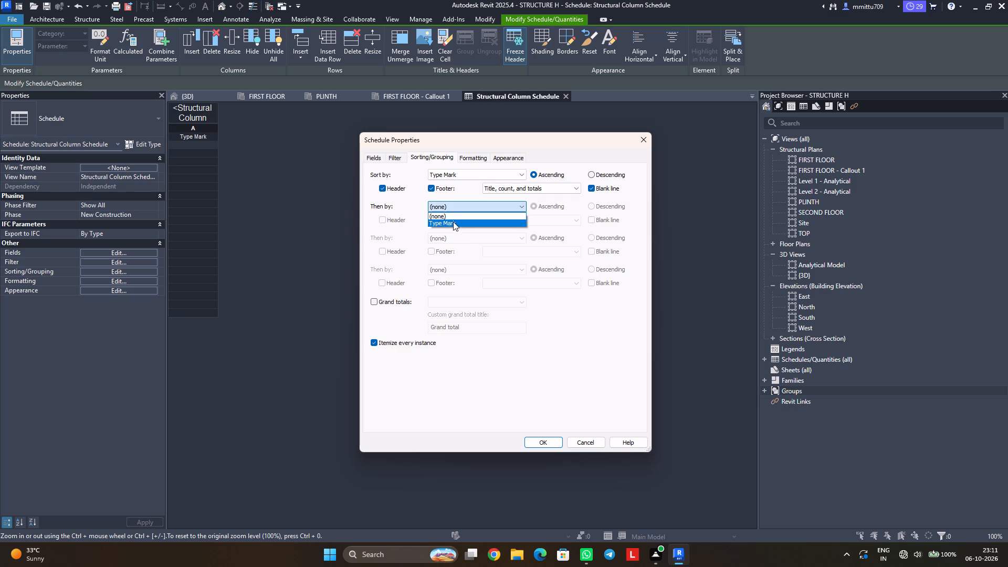
left_click(451, 225)
left_click(384, 218)
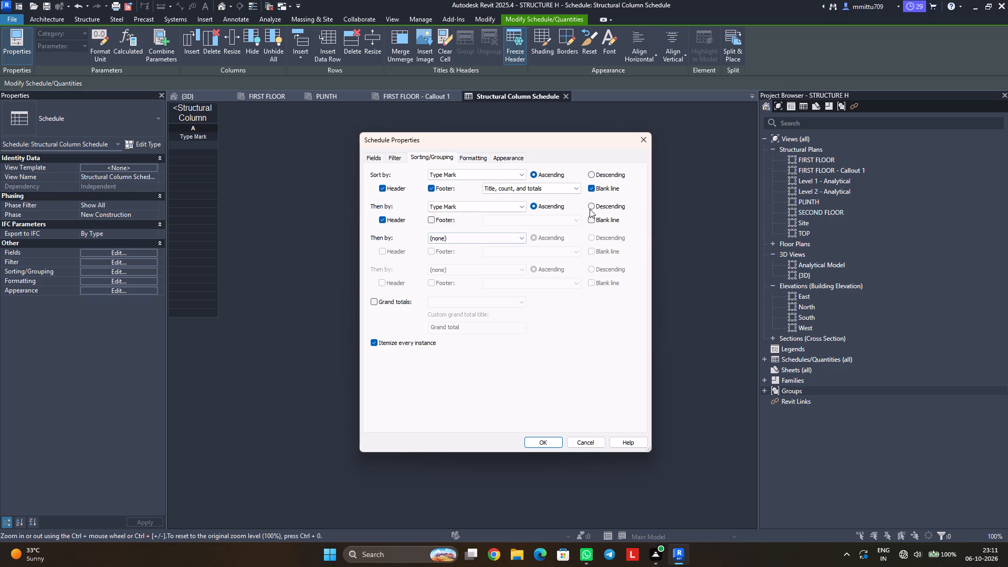
left_click(590, 208)
left_click(592, 219)
Add a third sorting level by Type Mark, ascending, with a Title, count, and totals footer and a blank line, and apply the sorting.
left_click(477, 239)
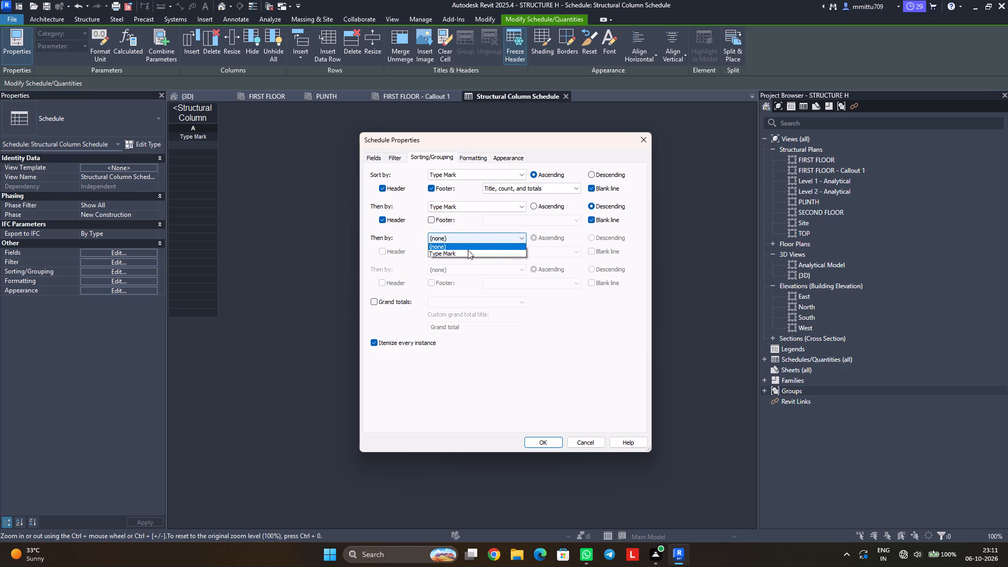
left_click(467, 250)
left_click(465, 256)
left_click(461, 243)
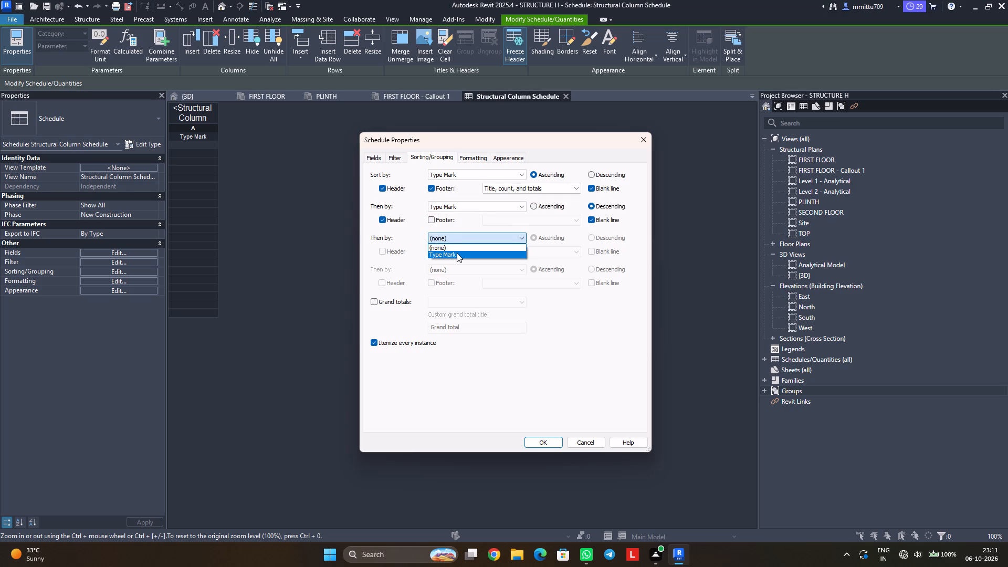
left_click(457, 253)
left_click(430, 248)
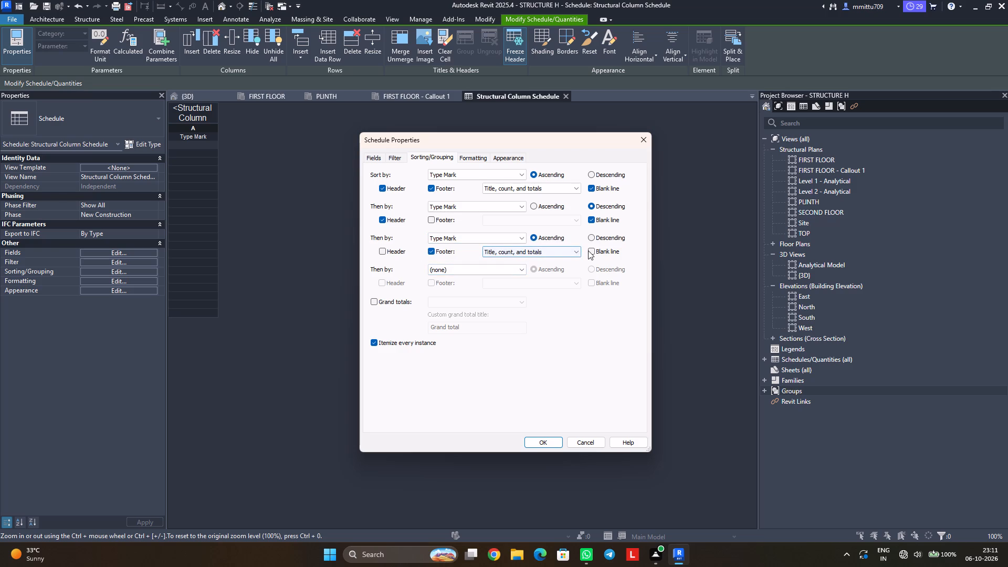
left_click(588, 250)
left_click(550, 440)
left_click(286, 363)
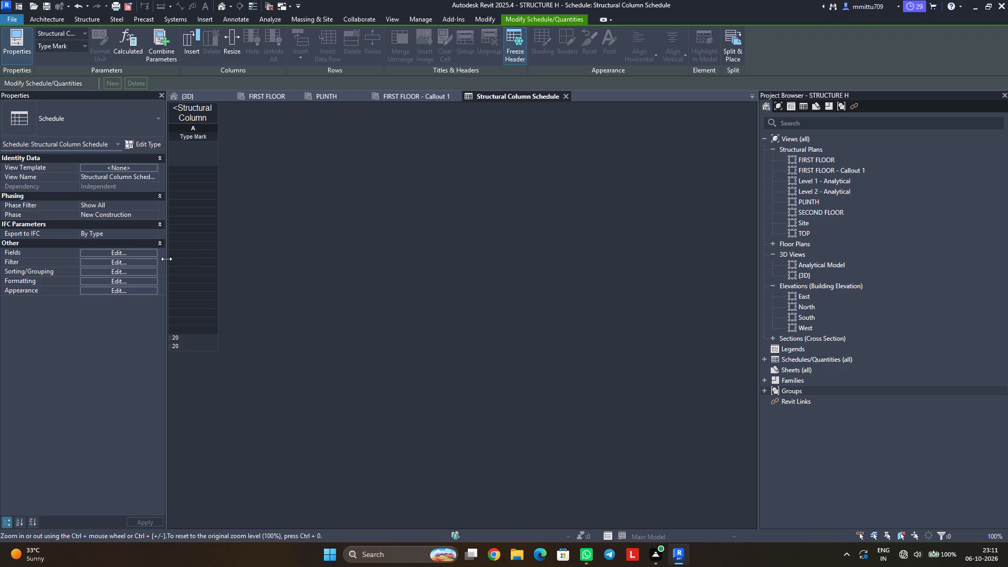
Widen the Type Mark column of the Structural Column Schedule so its title fits on one line.
left_click_drag(166, 259, 143, 256)
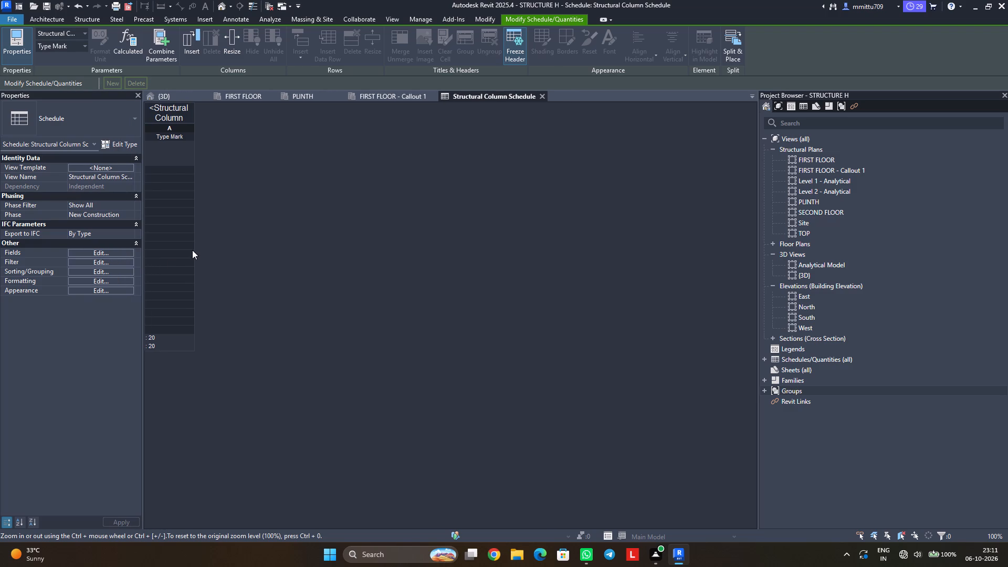
left_click_drag(194, 250, 302, 256)
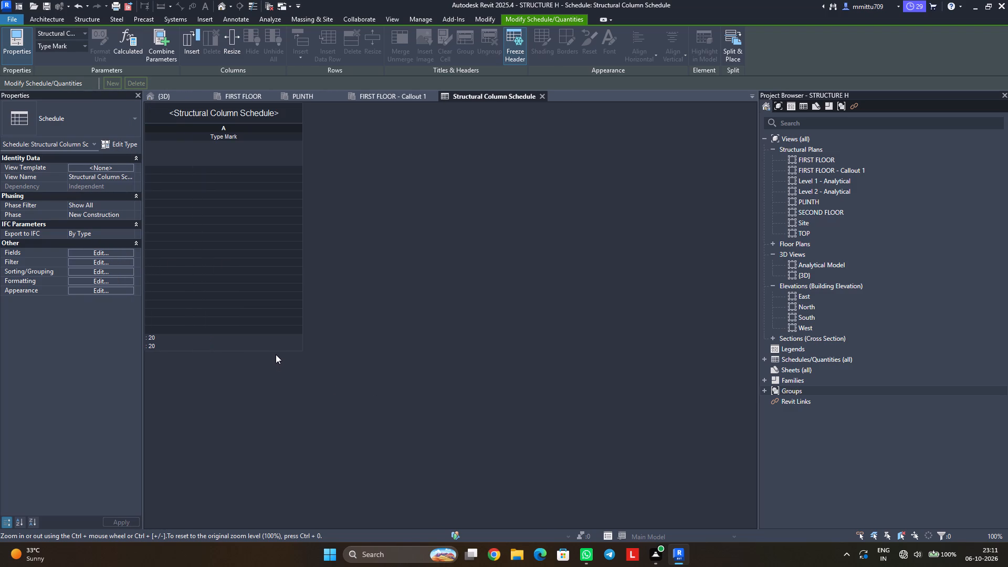
Examine the schedule's formatting, appearance and filter settings, including the filter by sheet option.
left_click(107, 282)
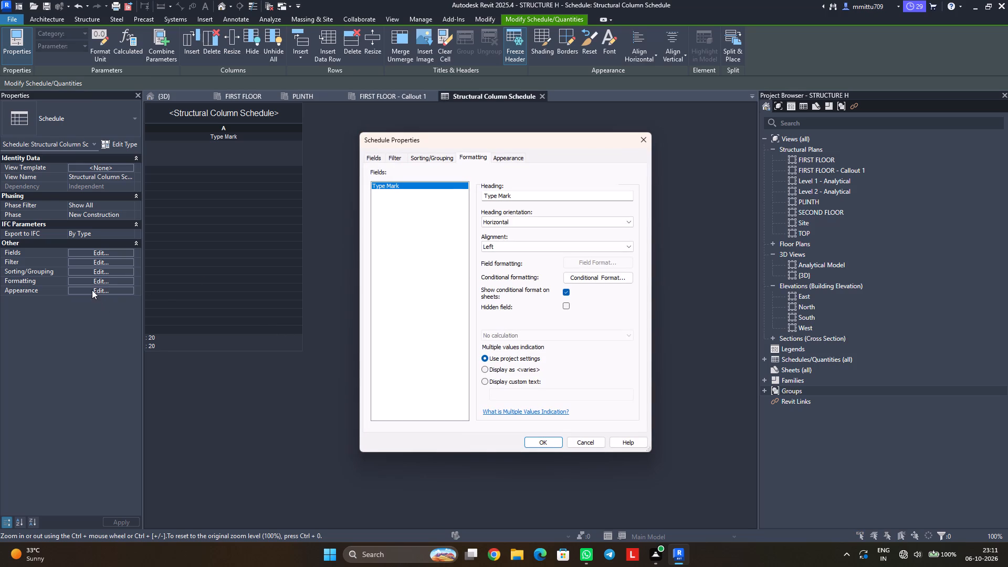
left_click(92, 290)
left_click(589, 442)
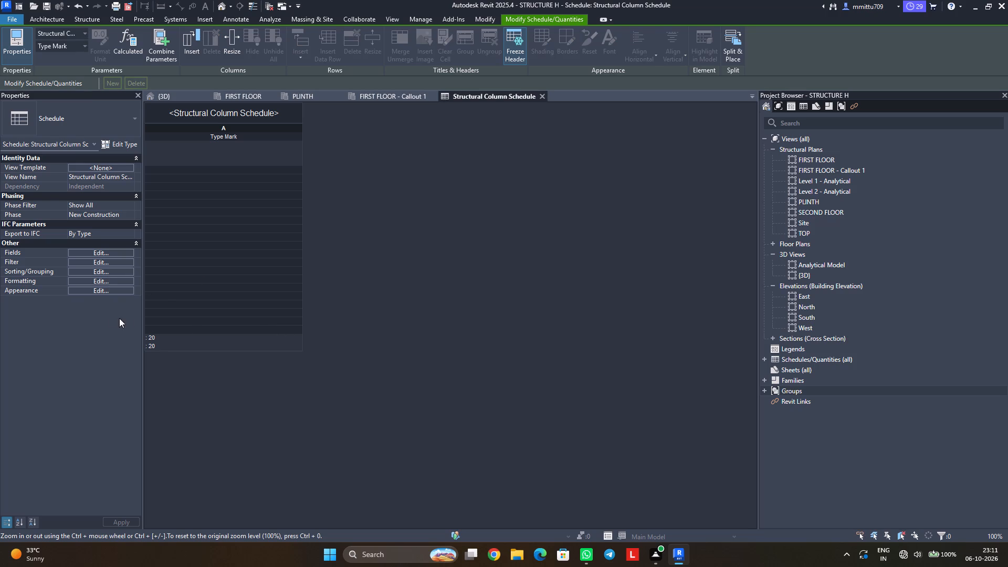
left_click(103, 290)
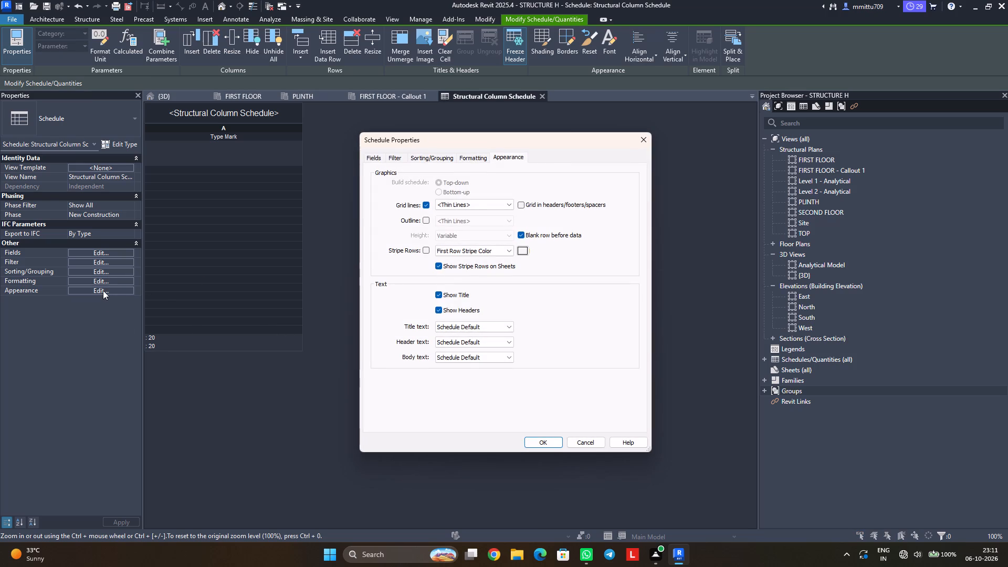
left_click(398, 157)
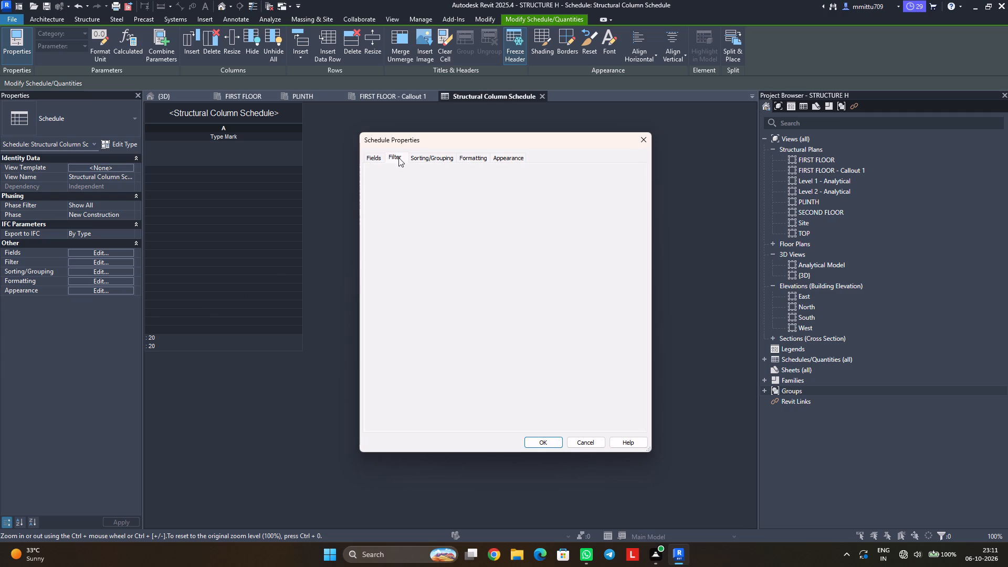
left_click(372, 317)
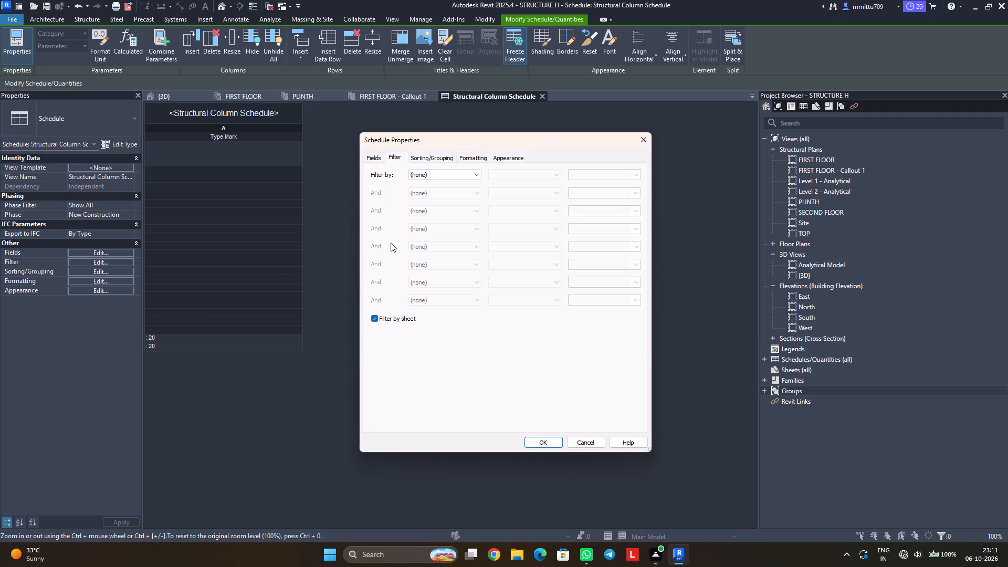
Examine the discipline and data type options for a new schedule parameter, and leave the schedule properties without saving.
left_click(374, 157)
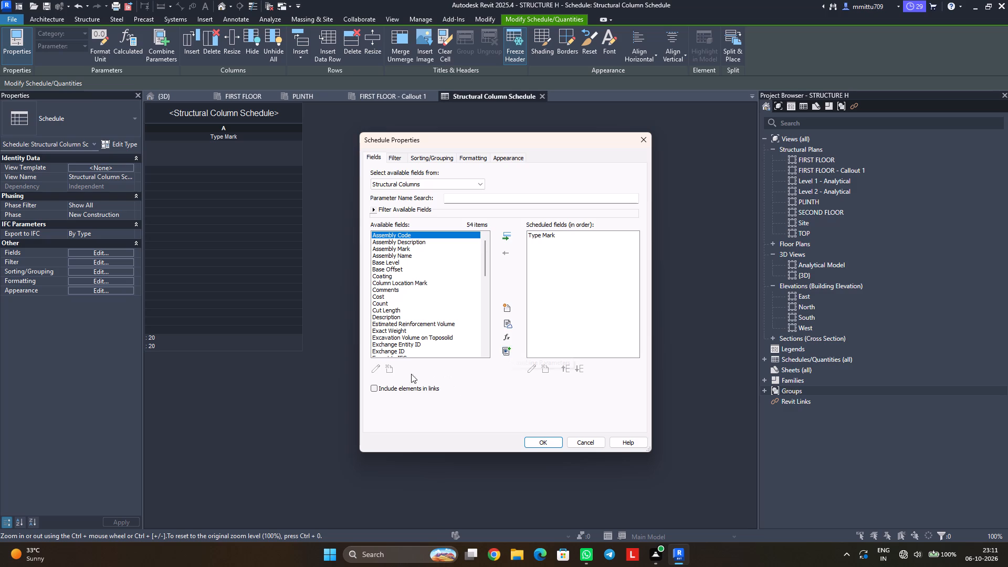
left_click(533, 235)
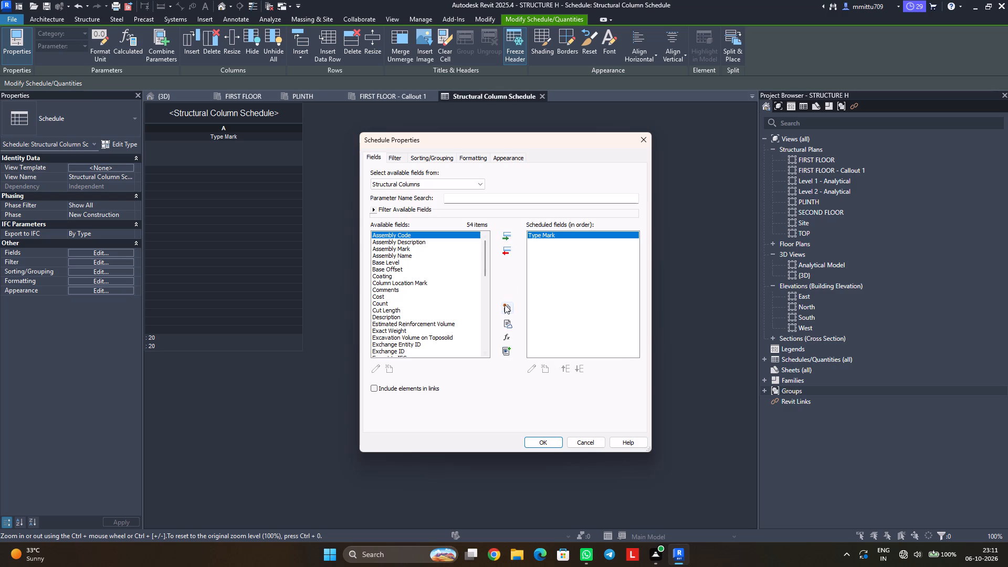
left_click(505, 304)
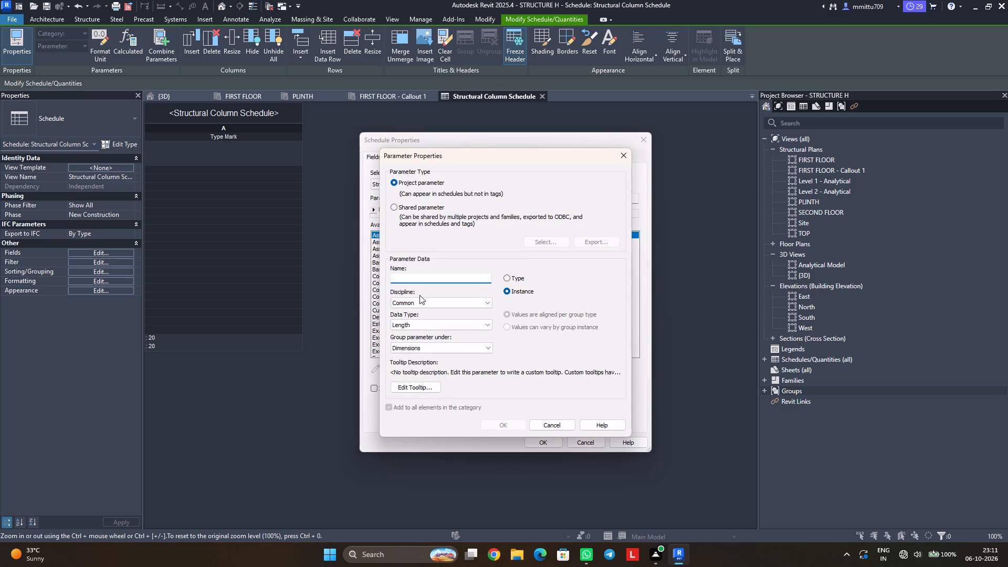
left_click(420, 300)
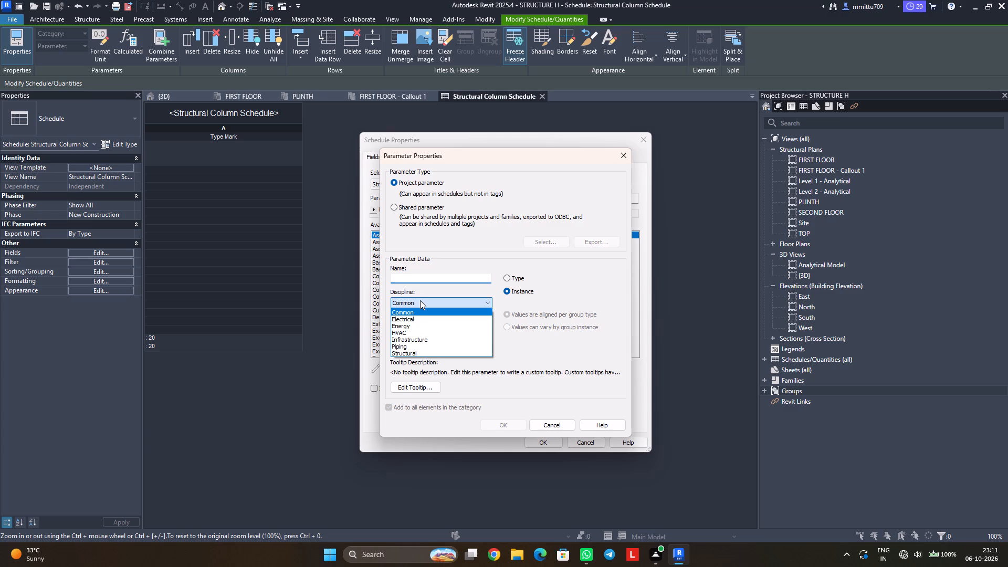
left_click(420, 300)
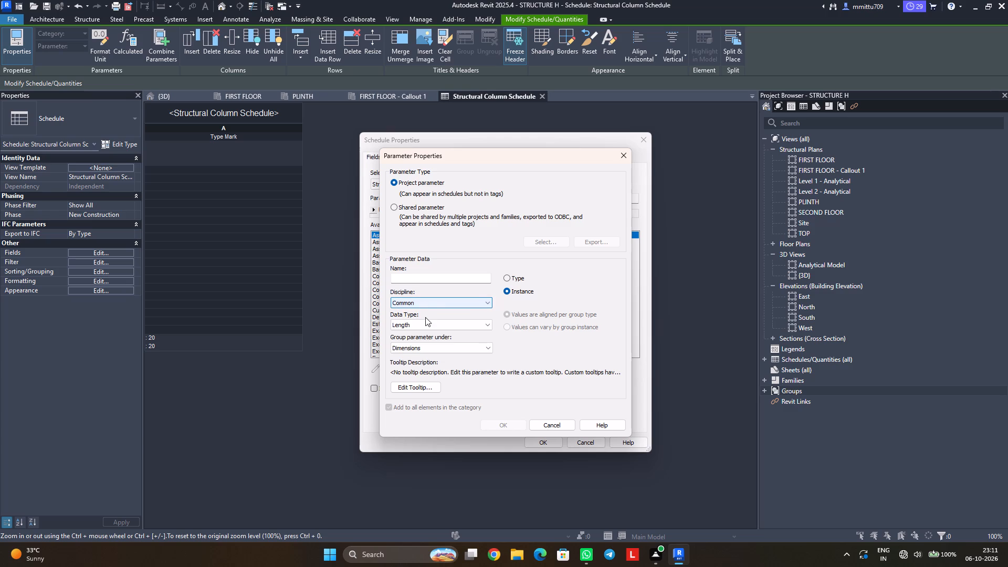
left_click(426, 318)
left_click(426, 321)
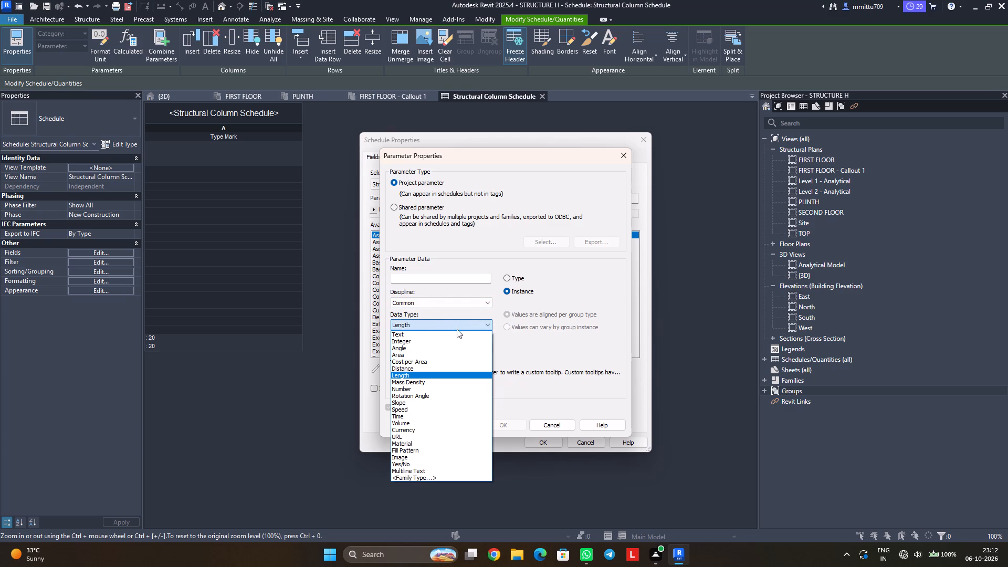
left_click(517, 474)
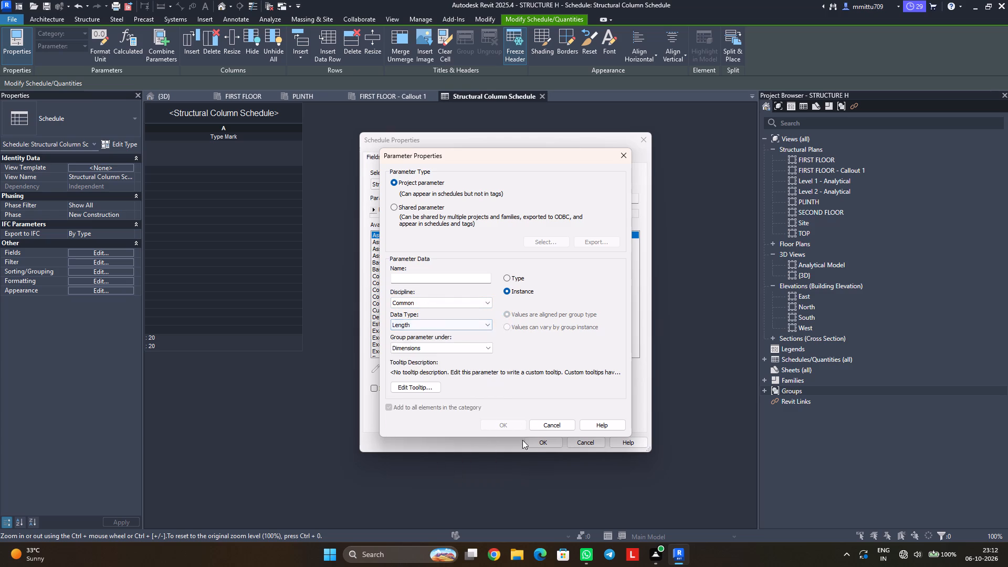
left_click(537, 426)
left_click(581, 445)
left_click(464, 455)
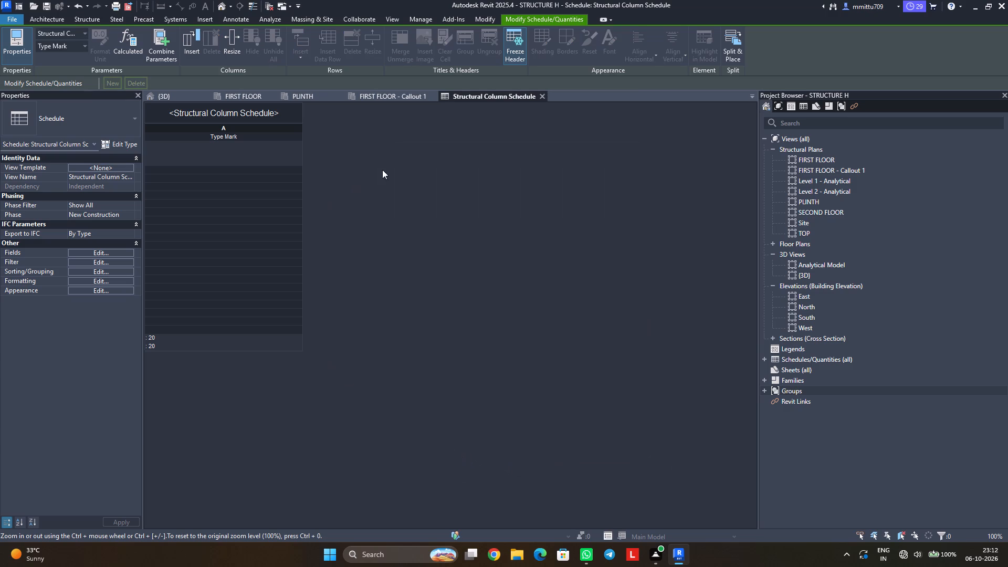
Create a callout around the column at grids D and 2 on the PLINTH structural plan.
left_click(381, 97)
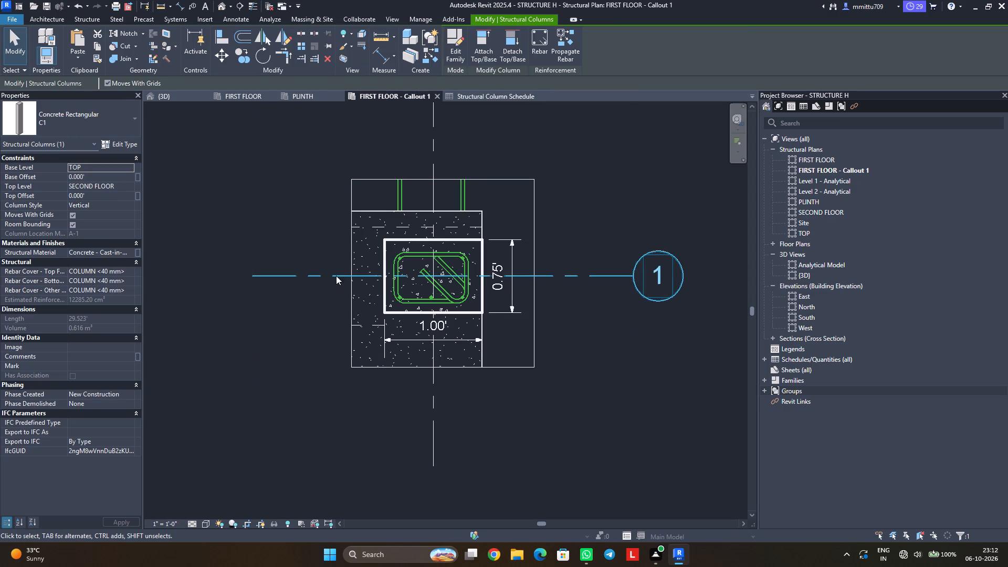
middle_click_drag(329, 257, 327, 291)
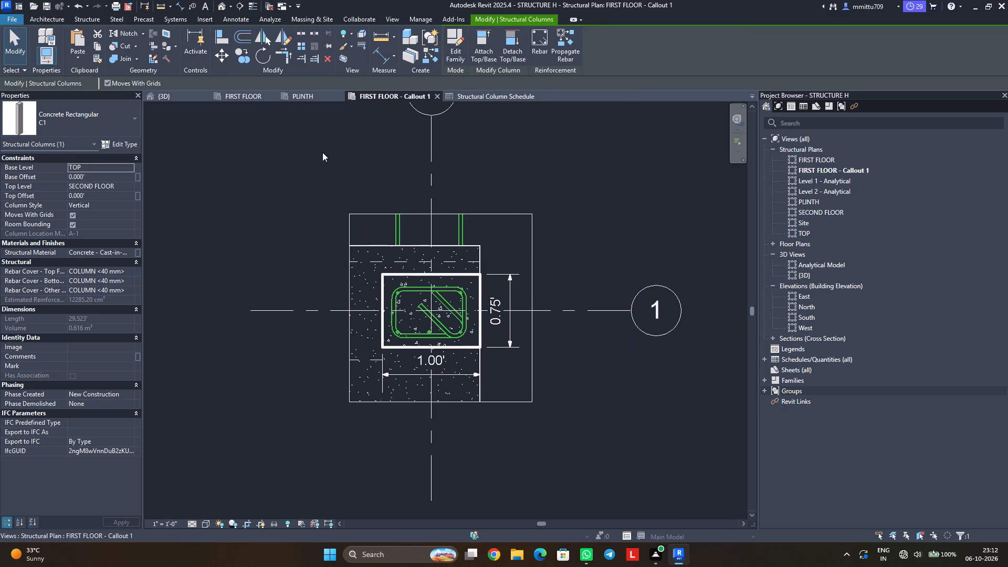
left_click(314, 94)
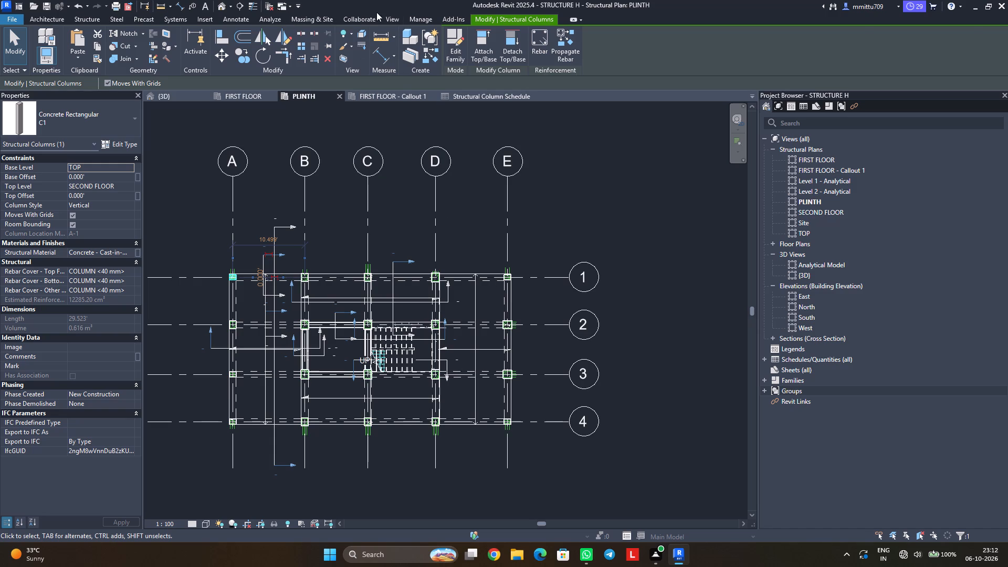
left_click(385, 19)
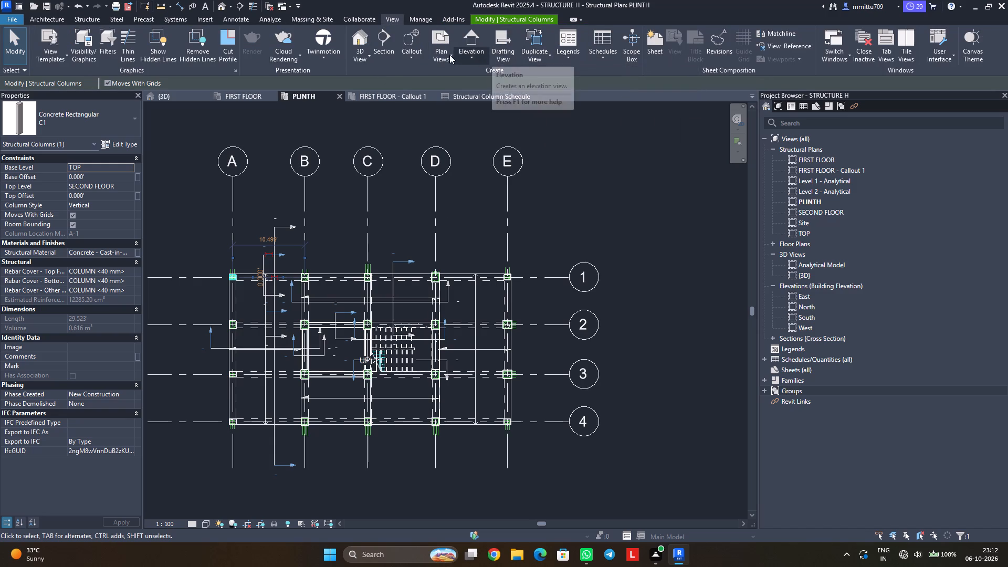
left_click(412, 44)
left_click(418, 312)
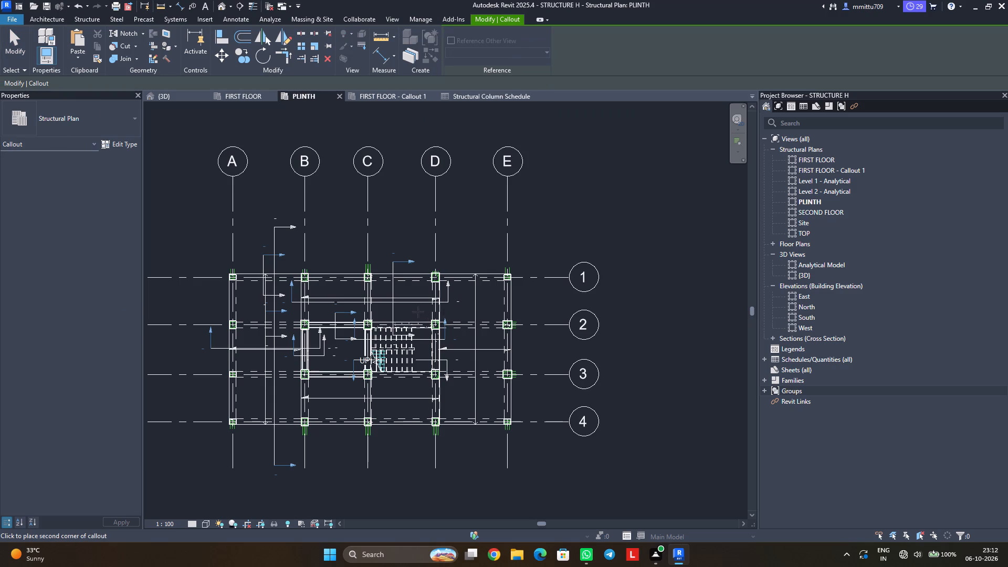
left_click(455, 339)
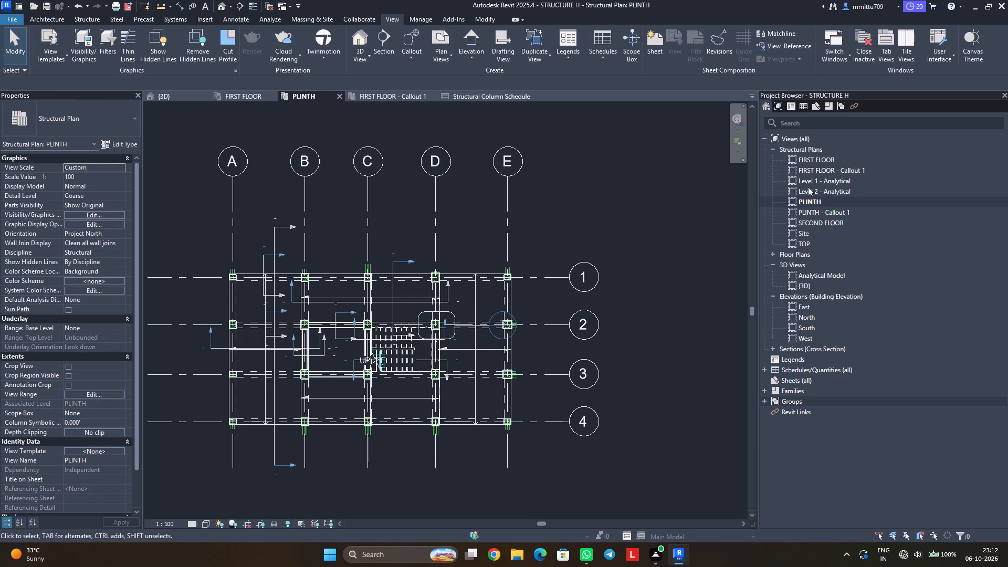
left_click(651, 187)
Open the new PLINTH callout view and set its view scale to 1" = 1'-0".
right_click(444, 311)
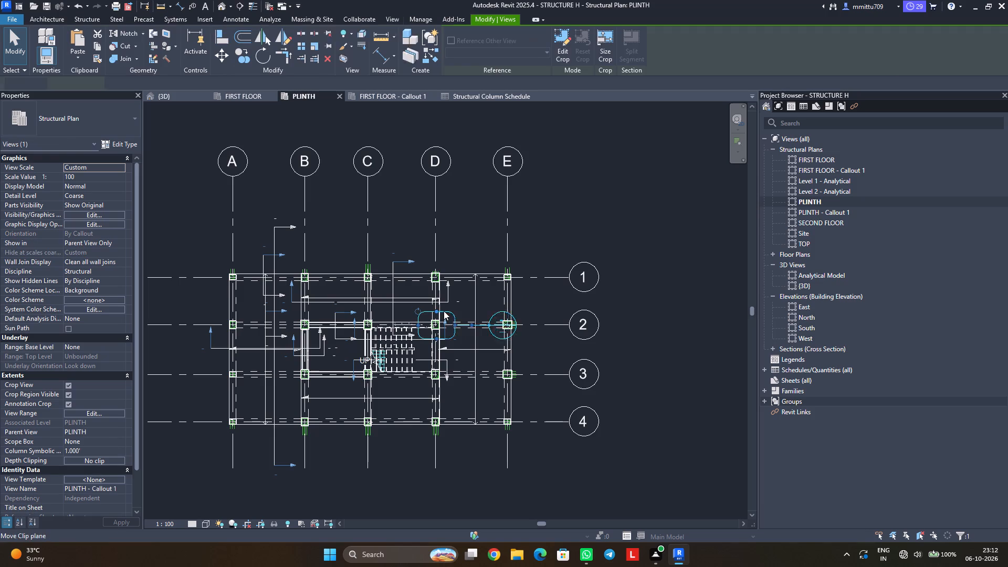
left_click(477, 287)
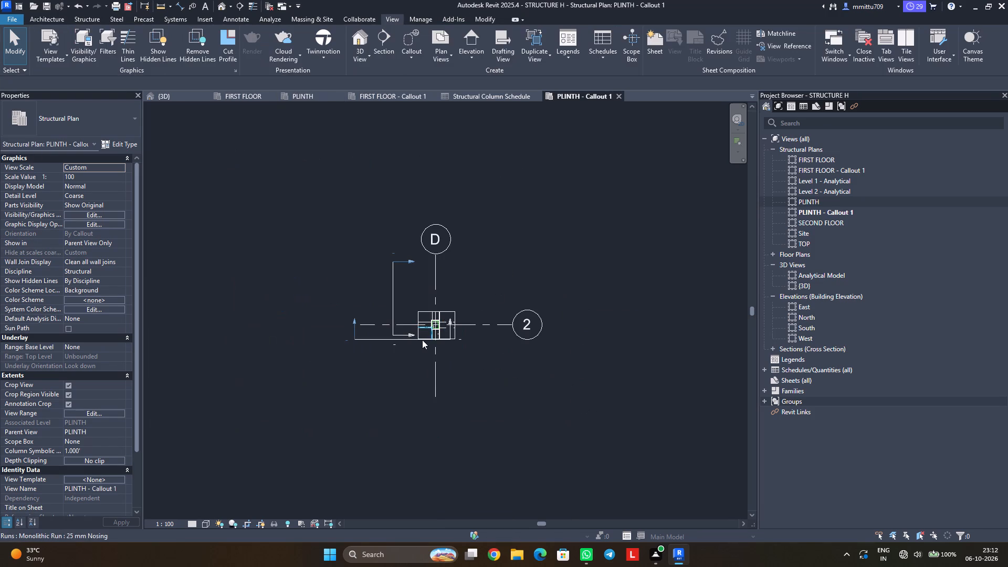
scroll(427, 335, "up", 1)
scroll(427, 335, "down", 1)
scroll(427, 335, "up", 3)
scroll(427, 335, "down", 1)
scroll(427, 335, "up", 5)
scroll(427, 335, "down", 1)
scroll(427, 335, "up", 4)
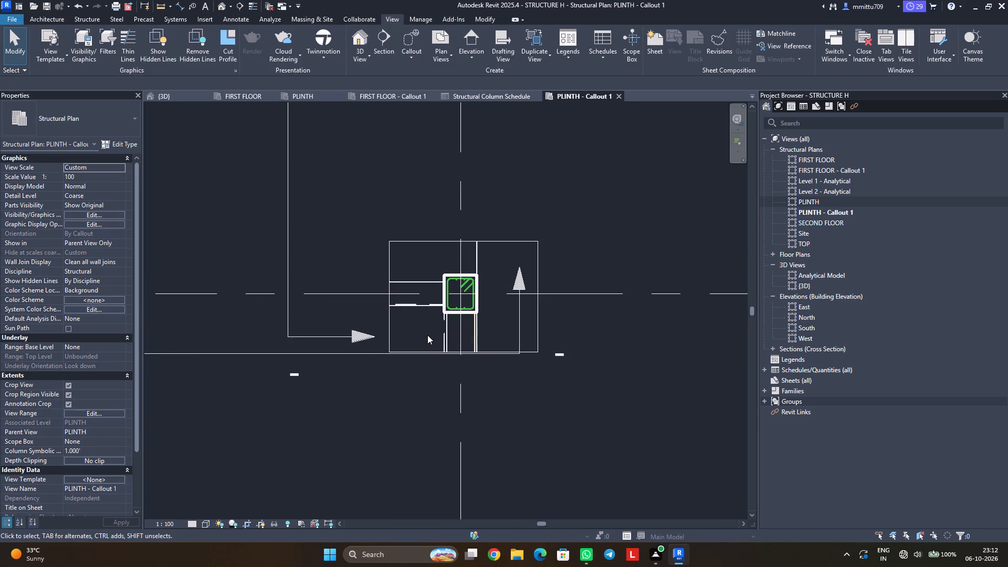
scroll(427, 335, "down", 3)
scroll(427, 335, "up", 1)
left_click(167, 523)
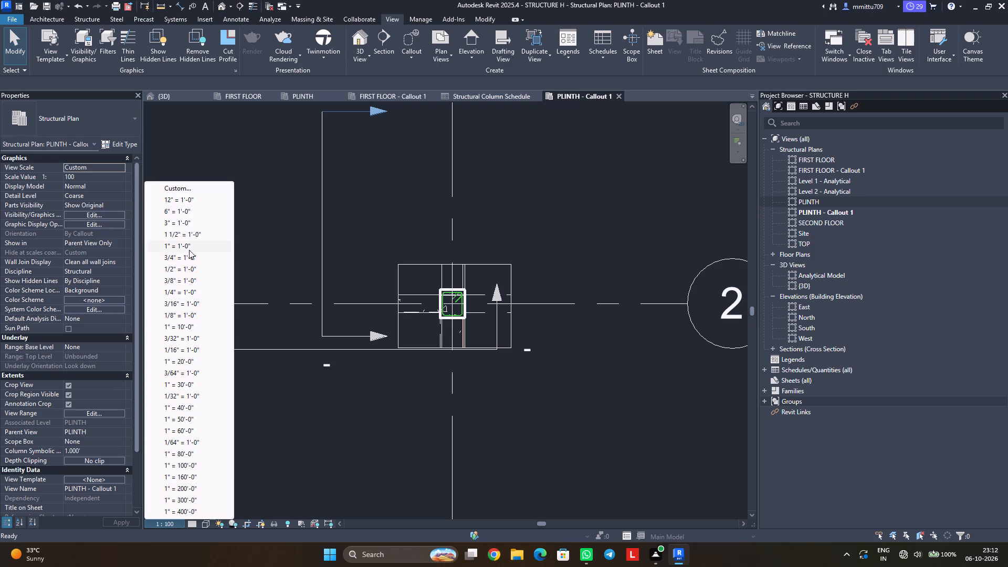
left_click(188, 247)
scroll(463, 313, "up", 1)
scroll(463, 313, "down", 1)
scroll(463, 313, "up", 1)
scroll(462, 313, "down", 2)
scroll(453, 314, "up", 2)
scroll(453, 314, "down", 1)
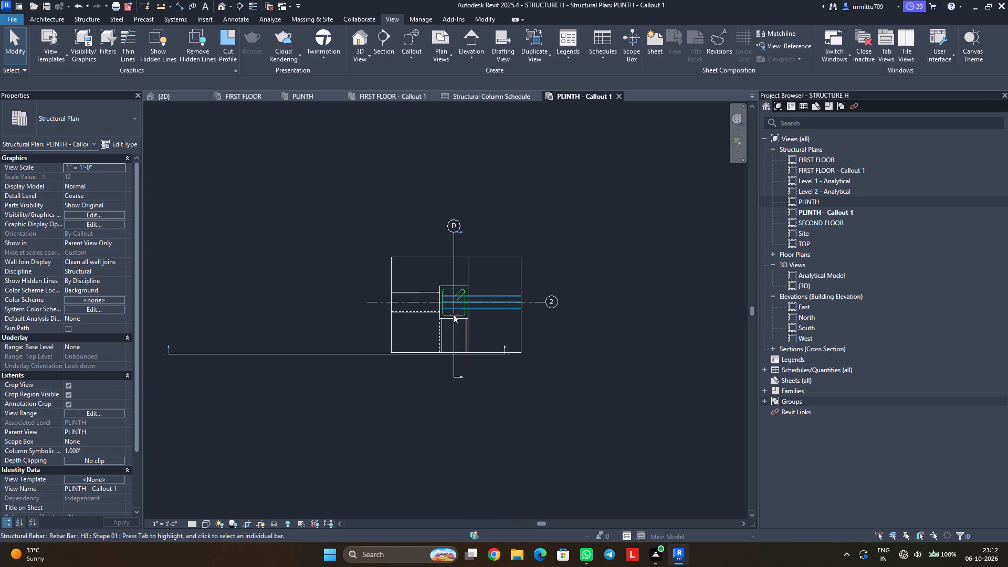
scroll(453, 314, "down", 2)
scroll(453, 314, "up", 6)
scroll(453, 314, "down", 1)
scroll(453, 314, "up", 1)
scroll(453, 314, "down", 1)
scroll(453, 314, "up", 3)
scroll(453, 314, "down", 1)
scroll(453, 314, "up", 3)
middle_click_drag(454, 311, 428, 357)
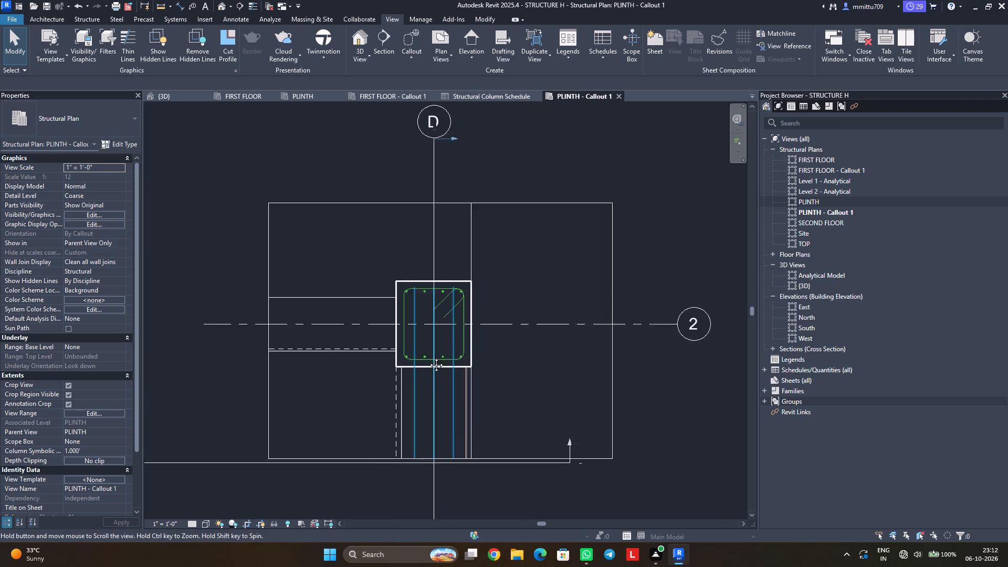
middle_click_drag(428, 357, 425, 360)
middle_click_drag(438, 343, 432, 359)
scroll(432, 359, "up", 1)
middle_click_drag(421, 380, 433, 373)
Turn off the Section Boxes annotation category in the FIRST FLOOR callout view.
left_click(394, 96)
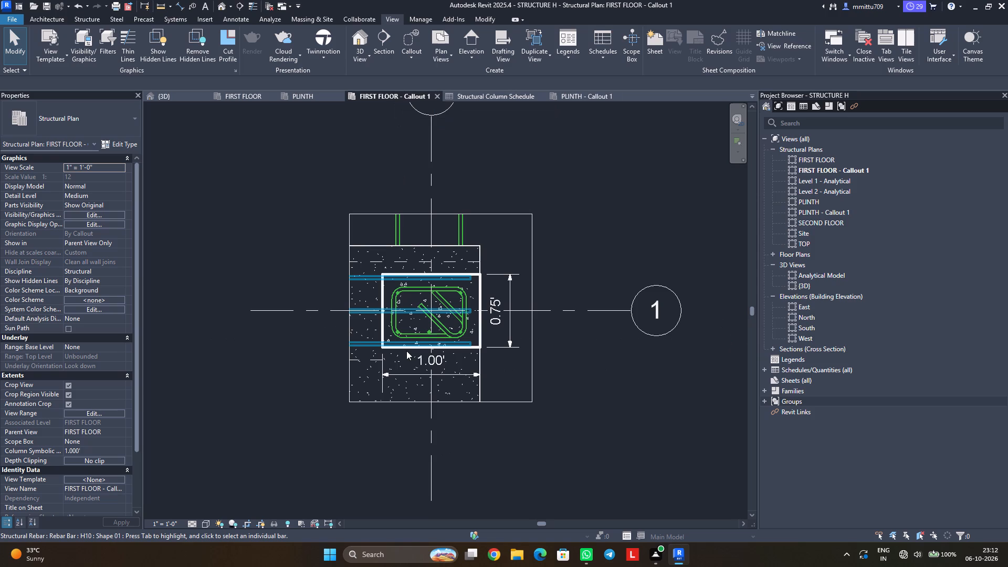
type("VG")
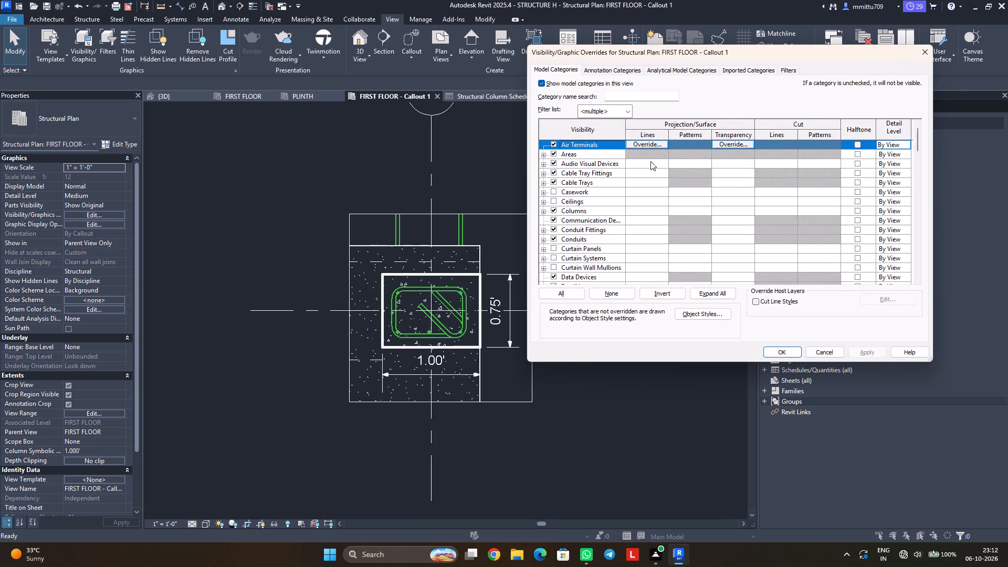
left_click(614, 70)
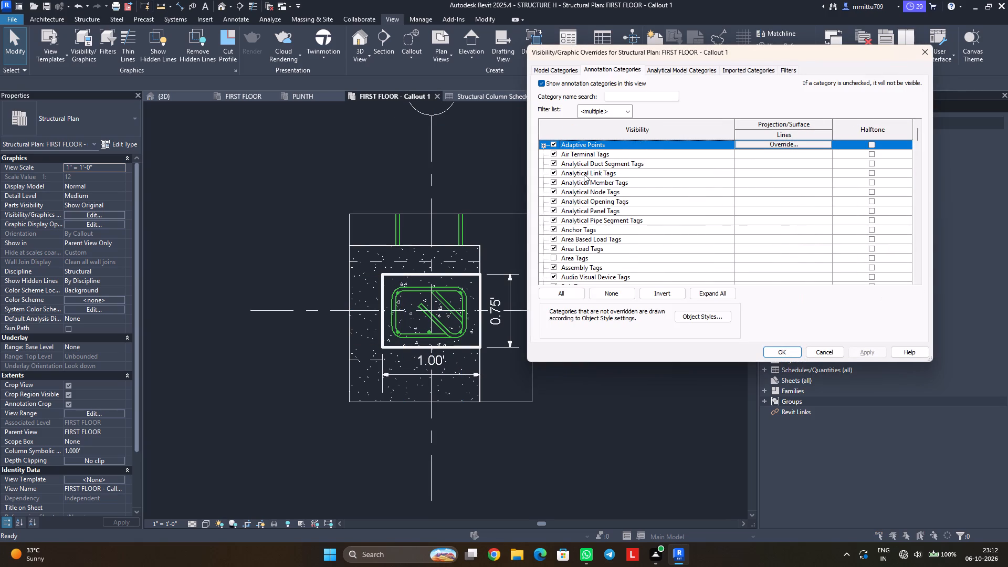
type("SEC")
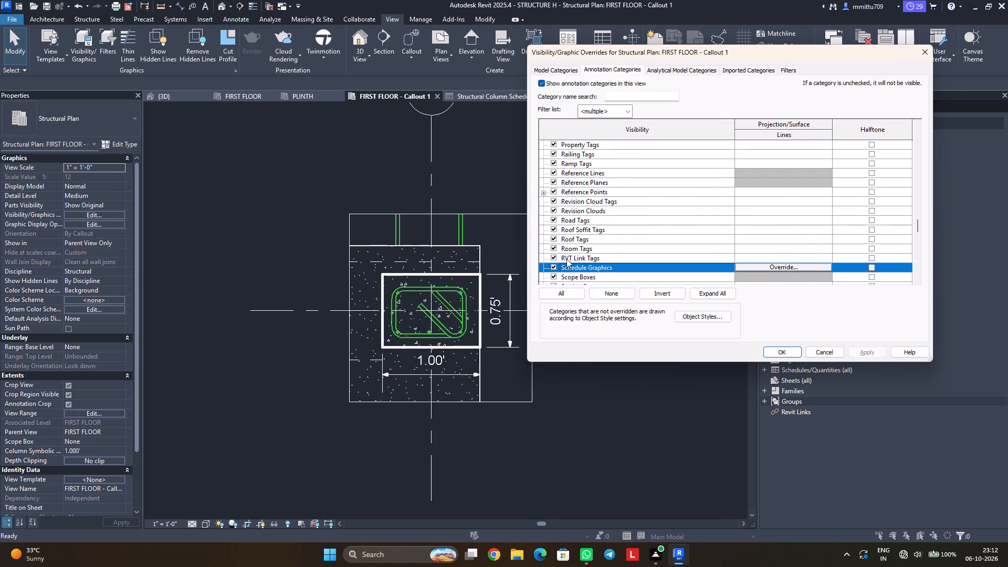
left_click(552, 267)
left_click(792, 352)
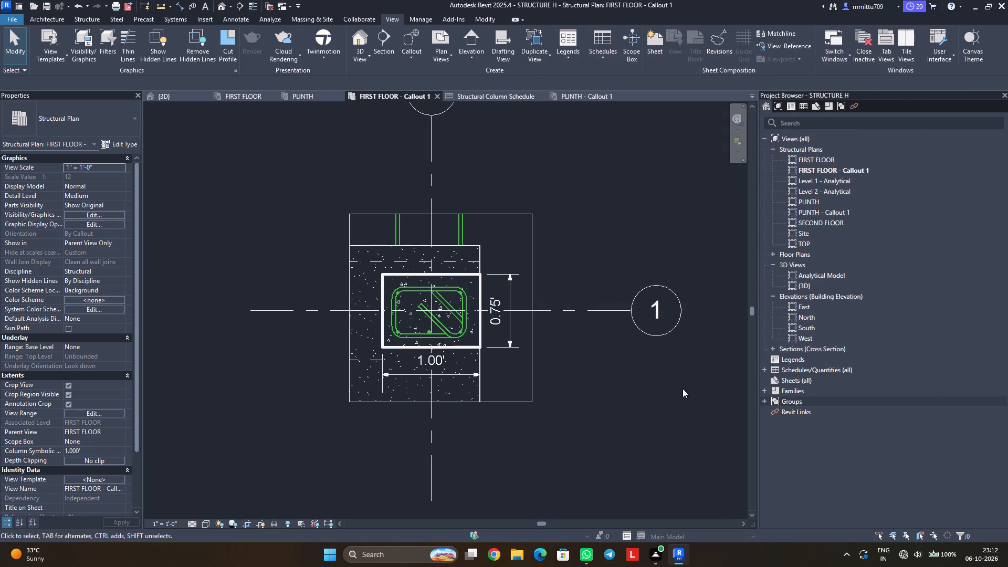
Turn off the Sections annotation category in the FIRST FLOOR callout view.
middle_click_drag(508, 402, 501, 422)
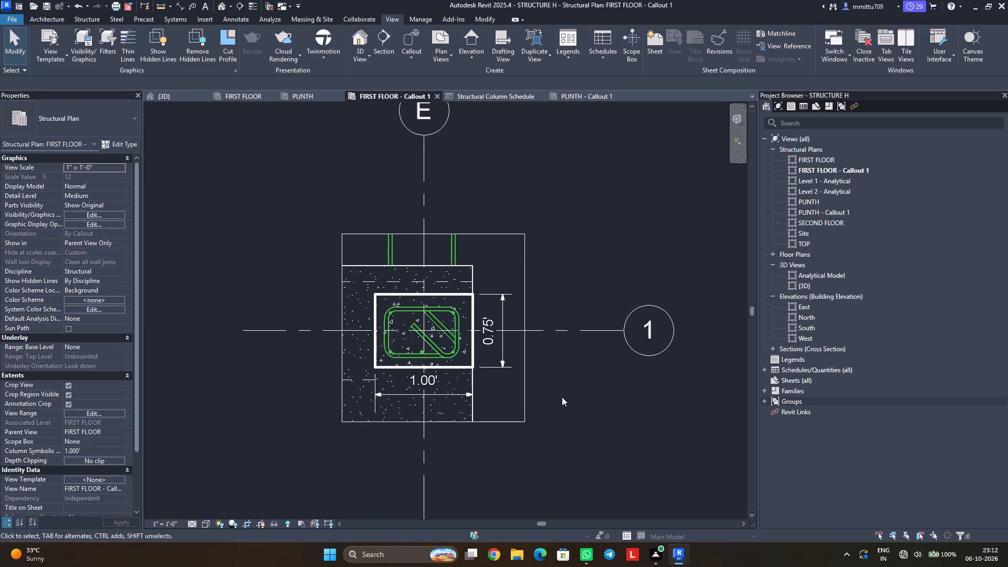
type("VG")
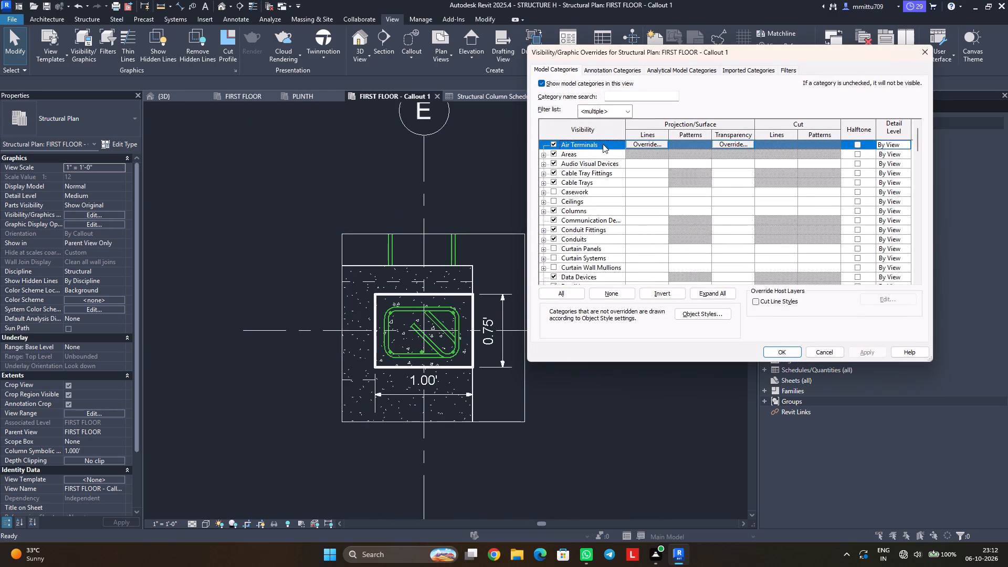
left_click(598, 65)
key("s")
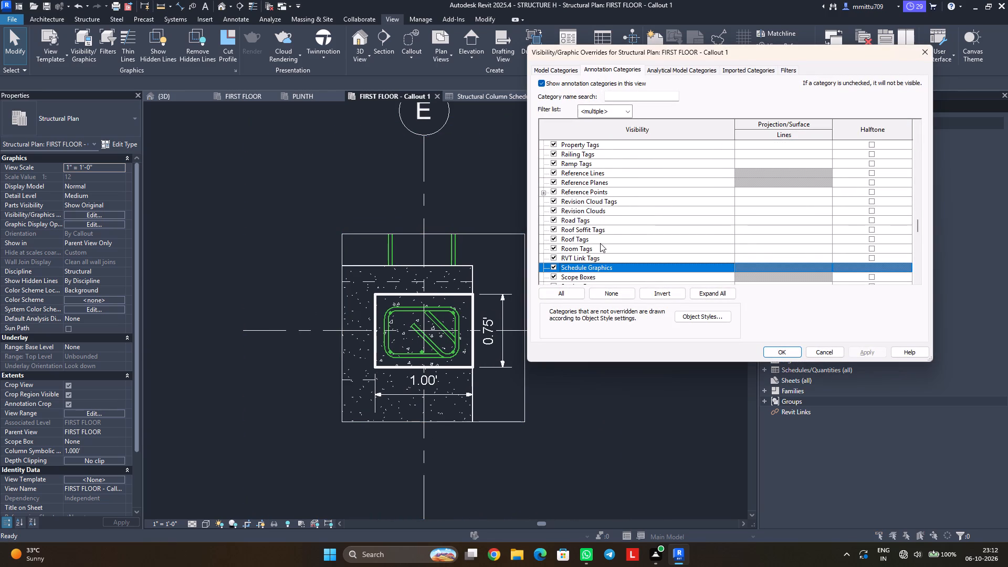
scroll(600, 243, "down", 4)
left_click(554, 258)
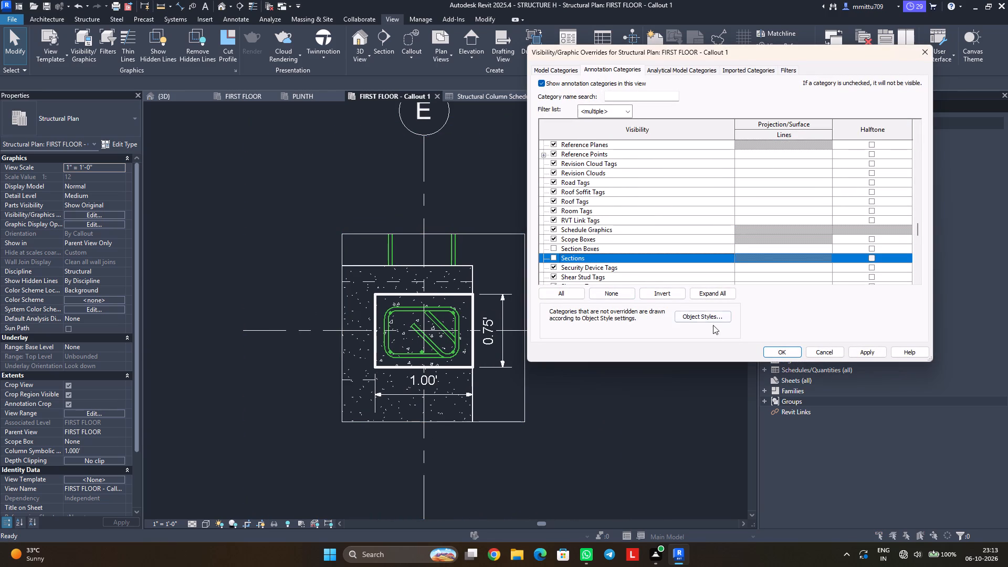
left_click(787, 352)
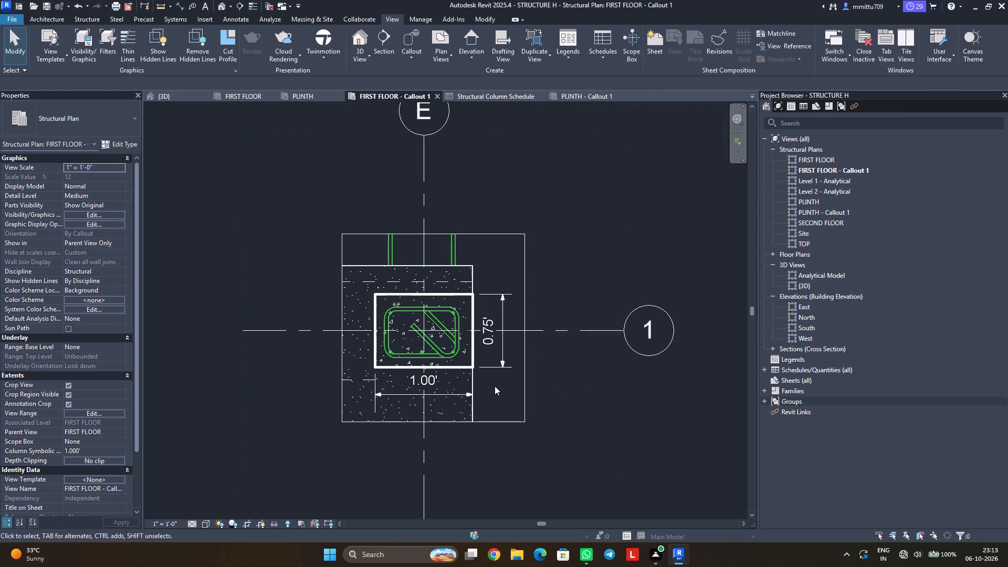
Hide the Grids annotation category in the FIRST FLOOR callout view.
scroll(488, 386, "down", 3)
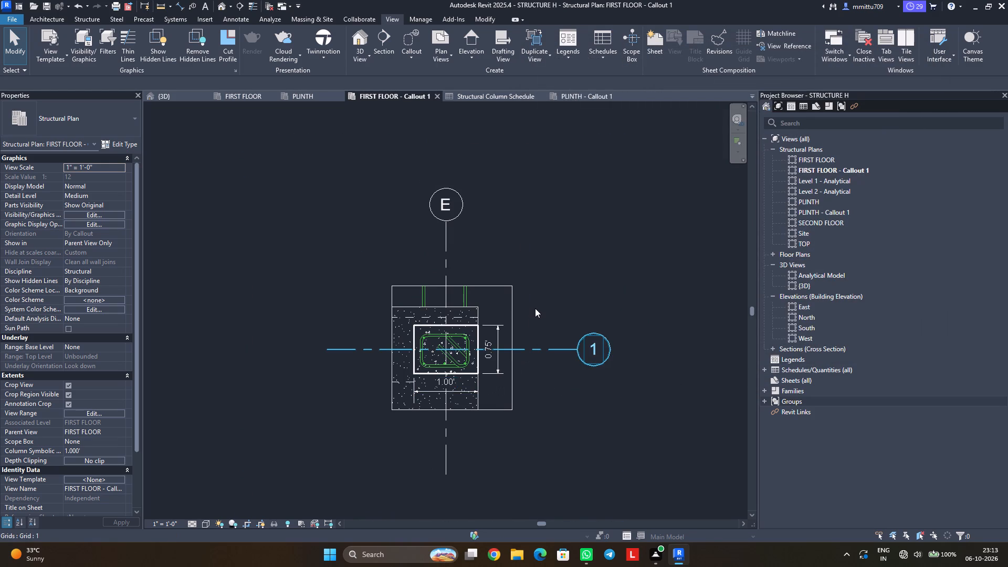
type("VG")
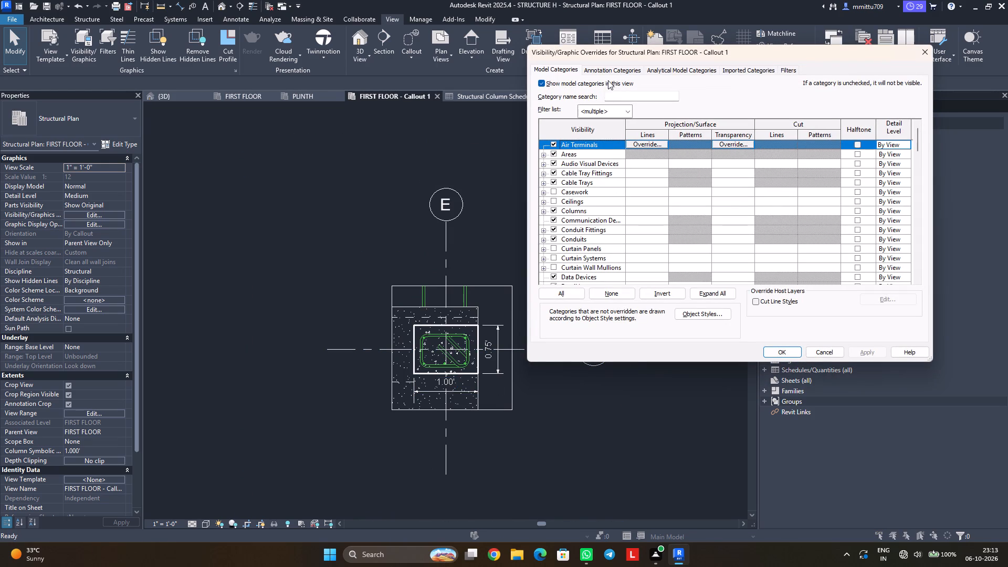
left_click(608, 70)
key("g")
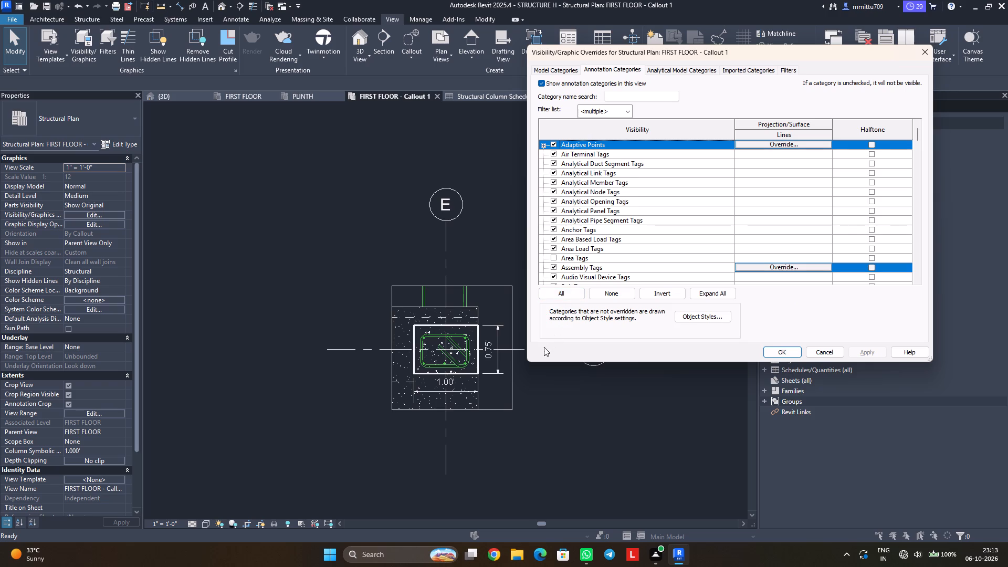
scroll(543, 321, "down", 3)
scroll(553, 271, "down", 3)
left_click(555, 255)
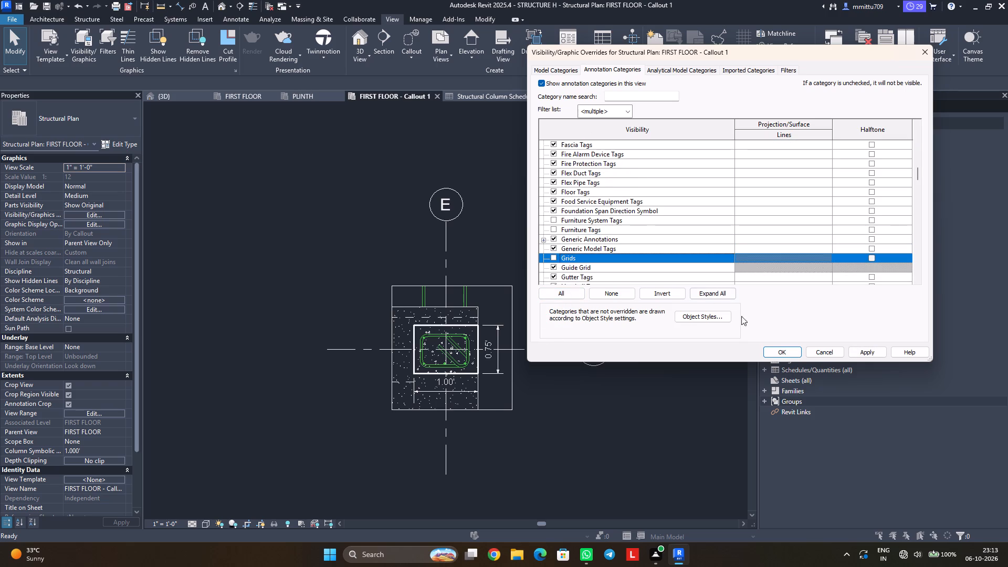
left_click(776, 351)
scroll(465, 384, "up", 4)
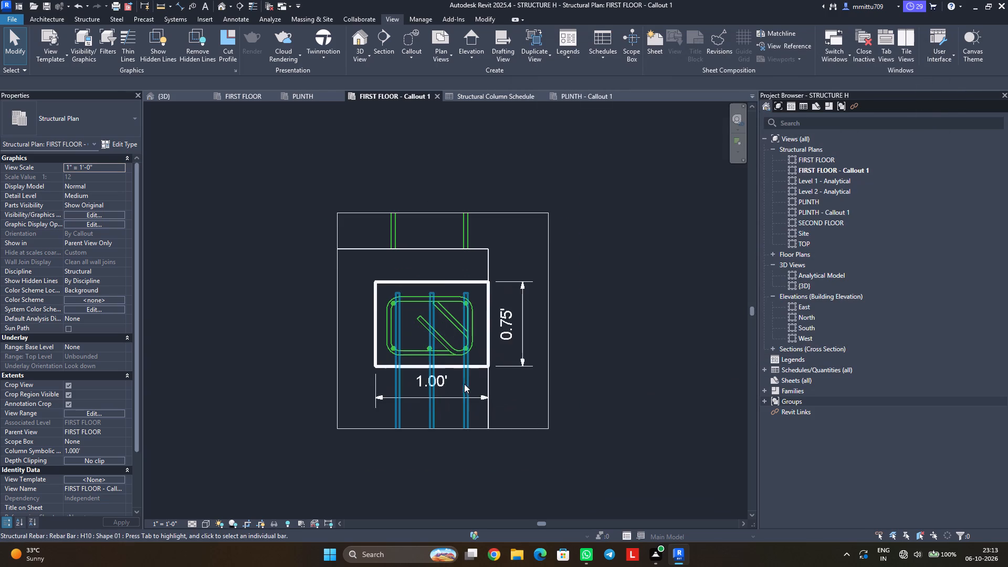
Switch to the PLINTH callout view and hide its Grids annotation category.
left_click(555, 96)
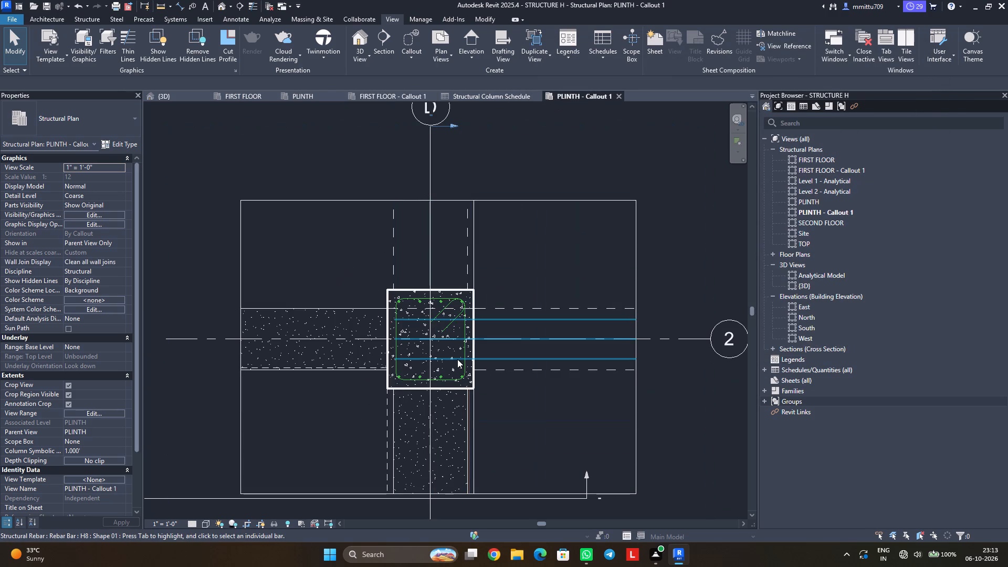
type("VG")
double_click(628, 77)
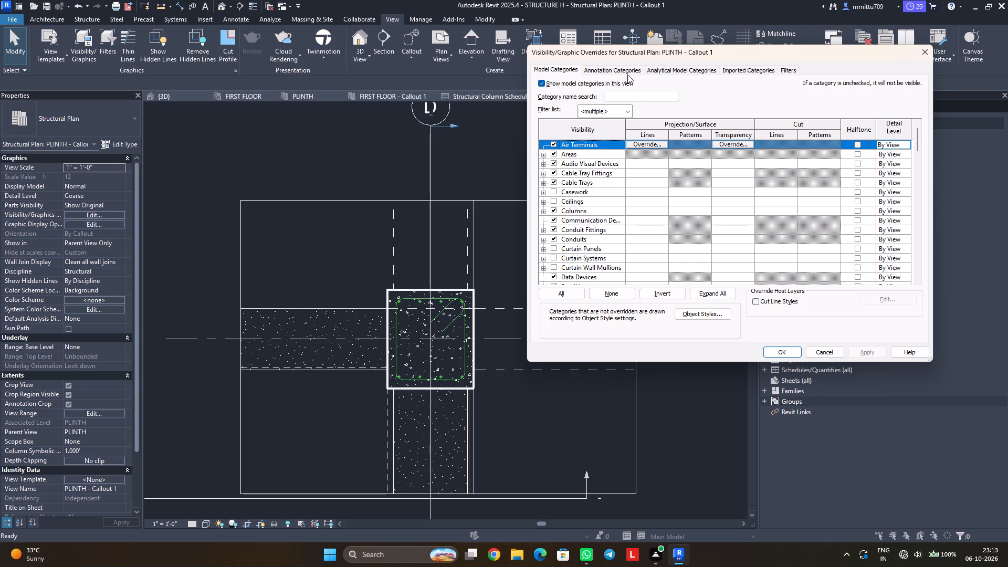
left_click(627, 74)
key("g")
scroll(607, 153, "down", 4)
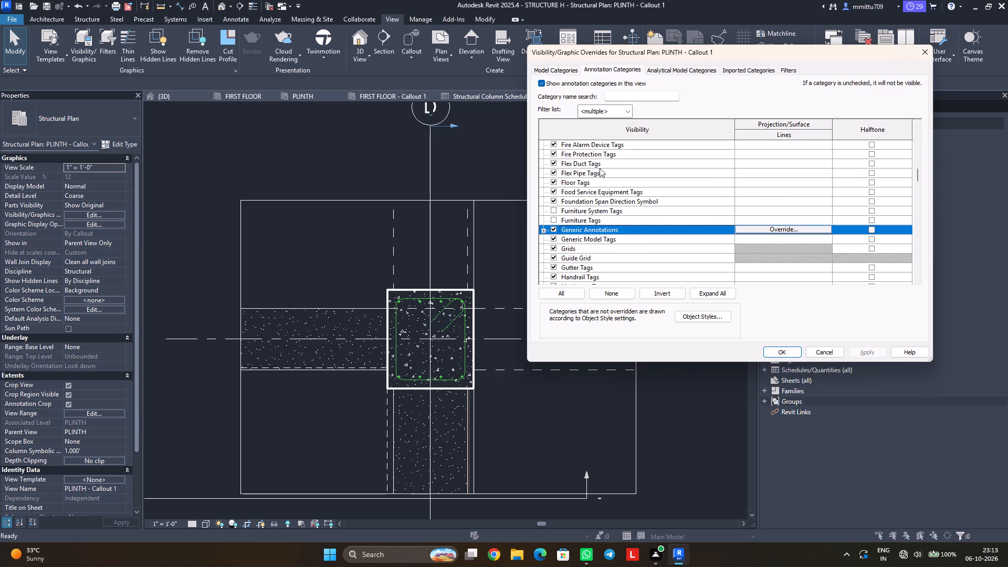
left_click(554, 250)
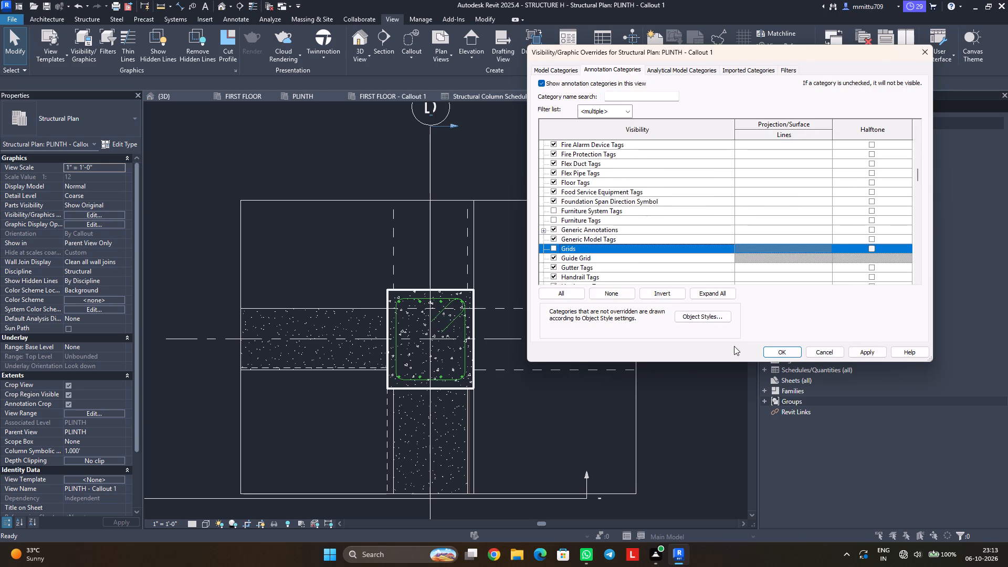
left_click(781, 348)
Hide the Sections annotation category in the PLINTH callout view.
scroll(422, 371, "down", 3)
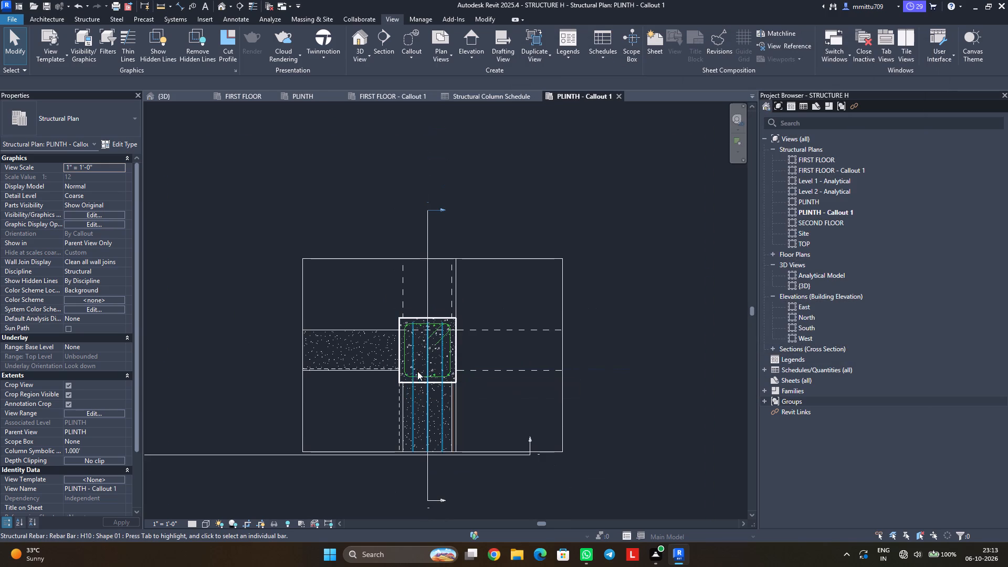
type("VG")
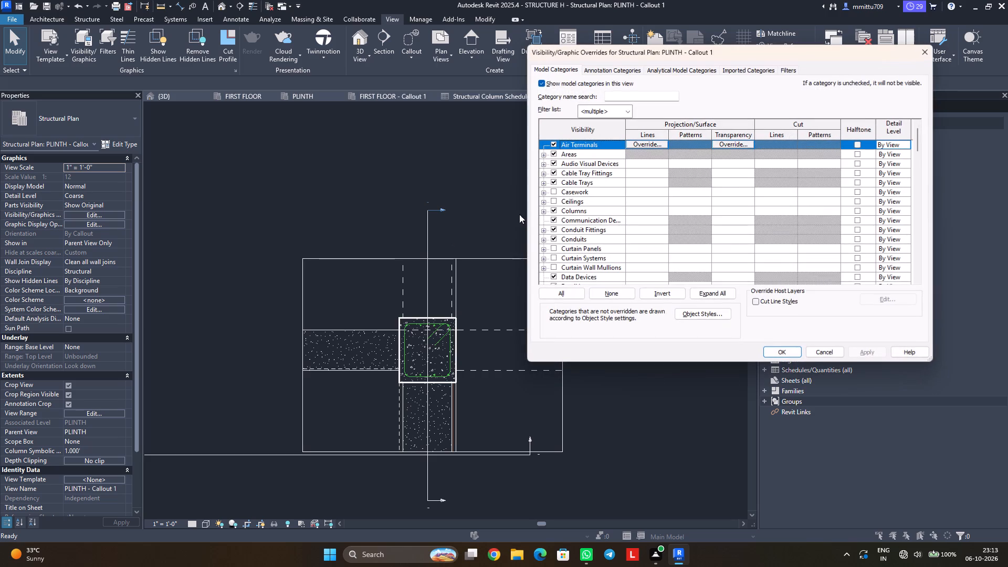
left_click(610, 67)
key("s")
scroll(594, 178, "down", 4)
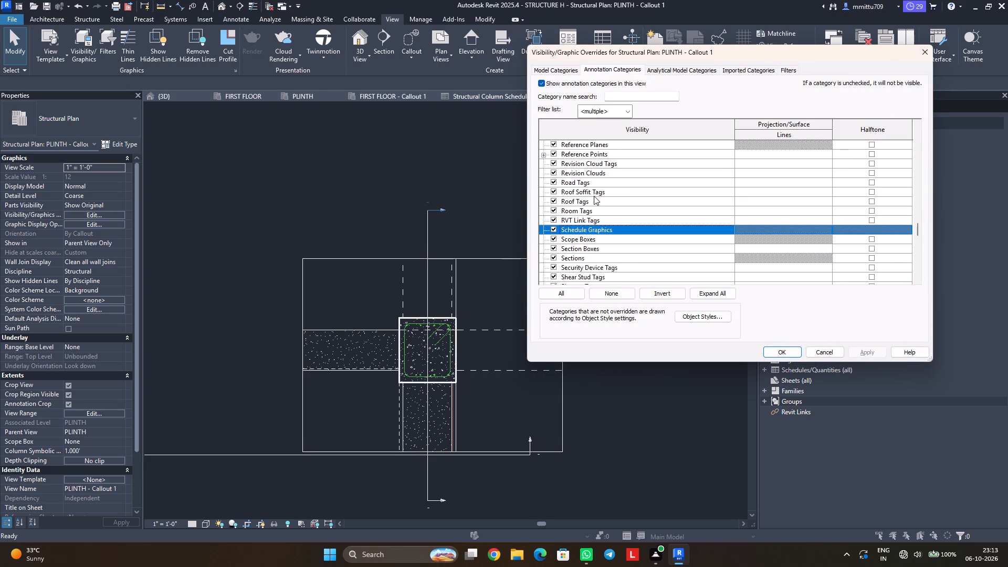
scroll(594, 196, "down", 2)
left_click(549, 238)
left_click(555, 238)
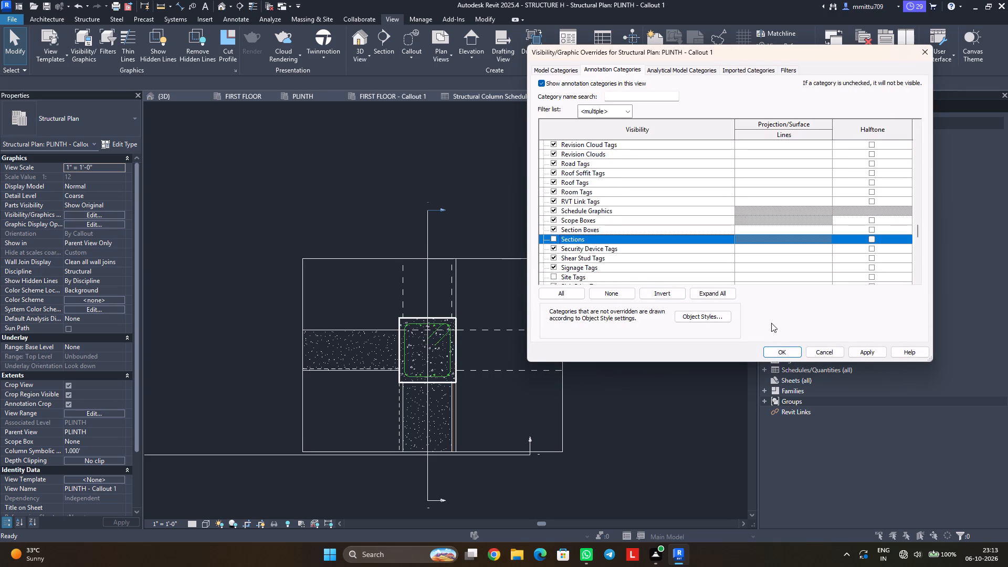
left_click(791, 352)
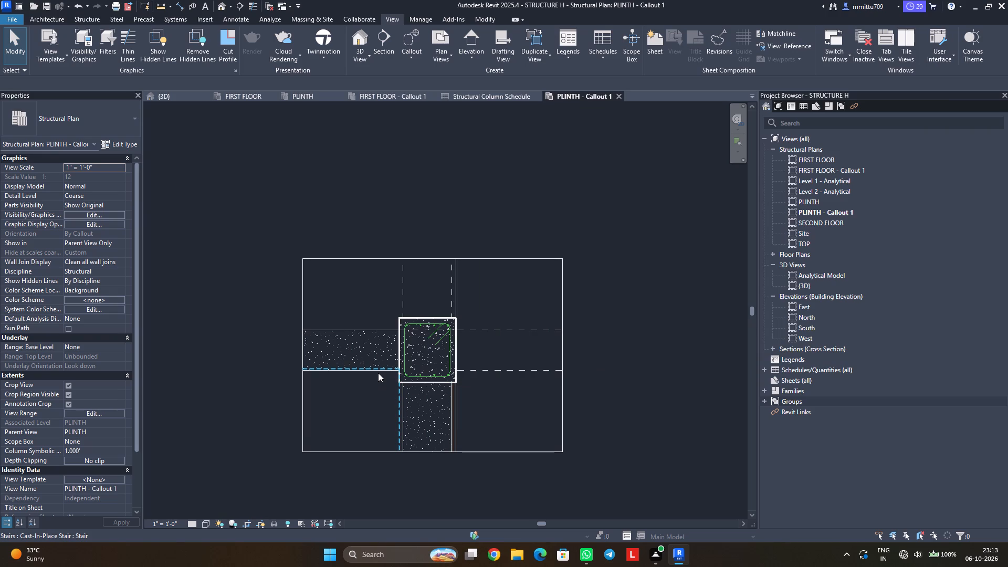
Add an aligned dimension for the column's overall width, placed above the column in the PLINTH callout.
type("DI")
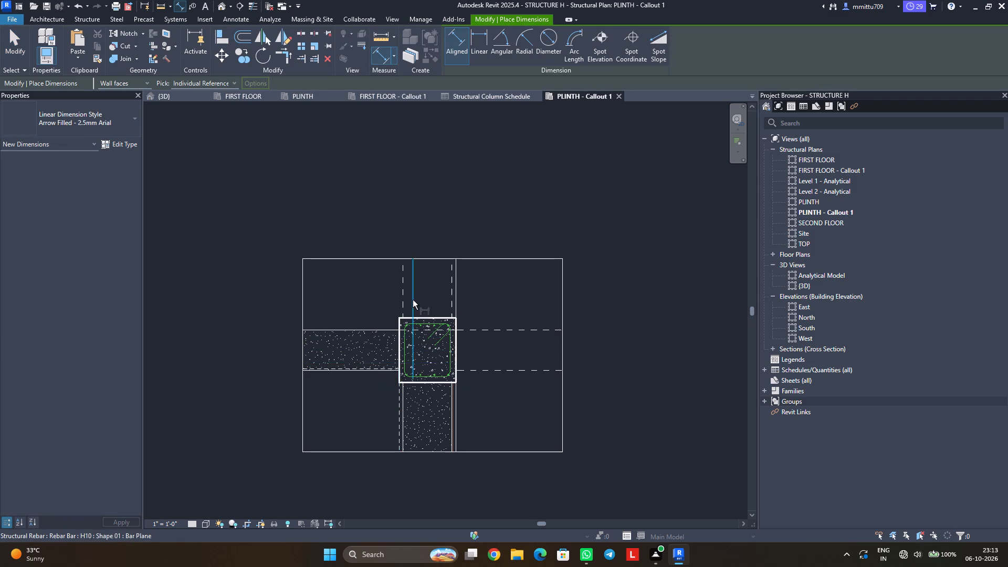
scroll(406, 302, "up", 7)
scroll(402, 324, "down", 1)
scroll(402, 324, "up", 2)
left_click(388, 337)
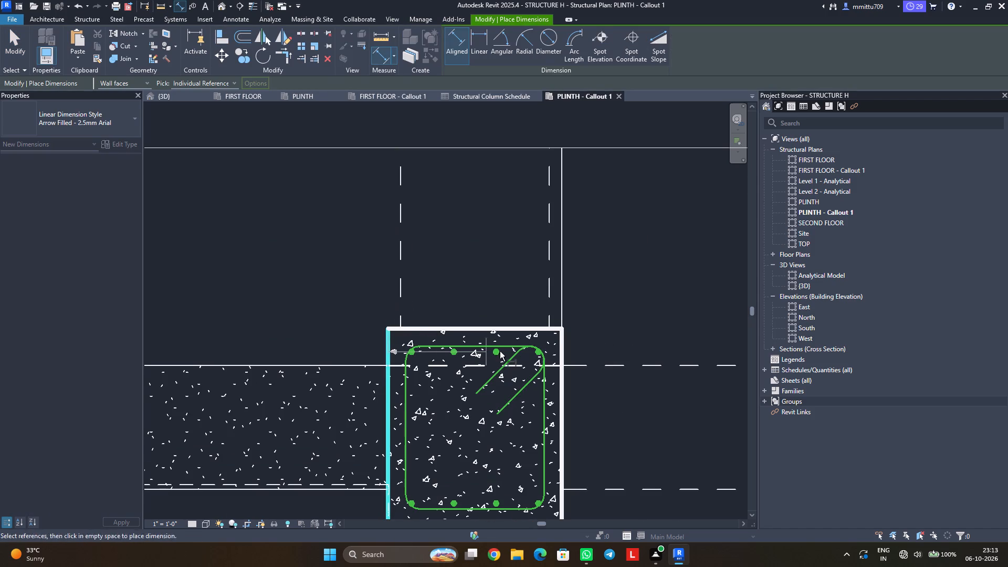
left_click(563, 352)
left_click(592, 280)
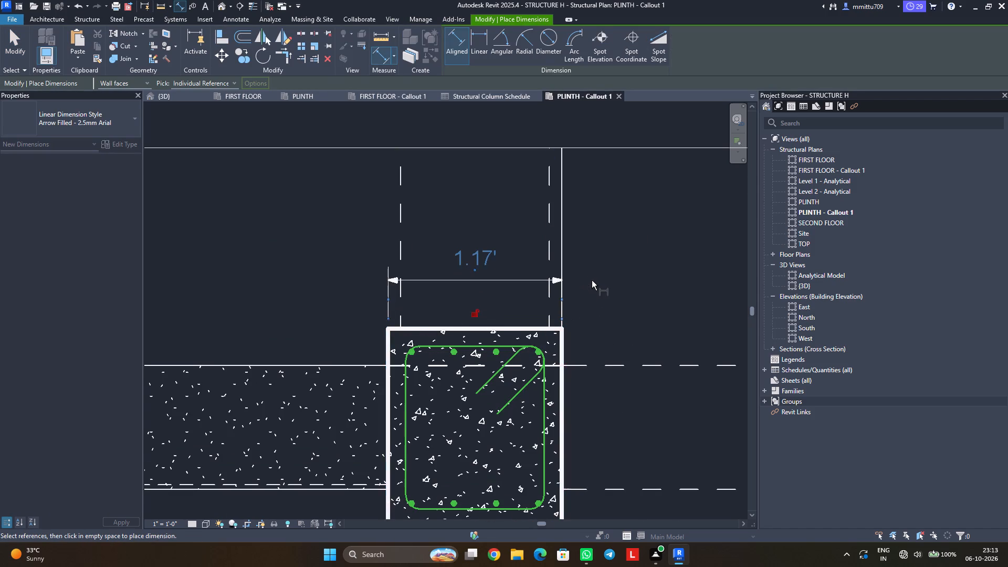
Add an aligned dimension between the column's upper and lower faces, placed beside the column in the PLINTH callout.
middle_click_drag(580, 378, 589, 310)
scroll(589, 310, "up", 1)
left_click(525, 255)
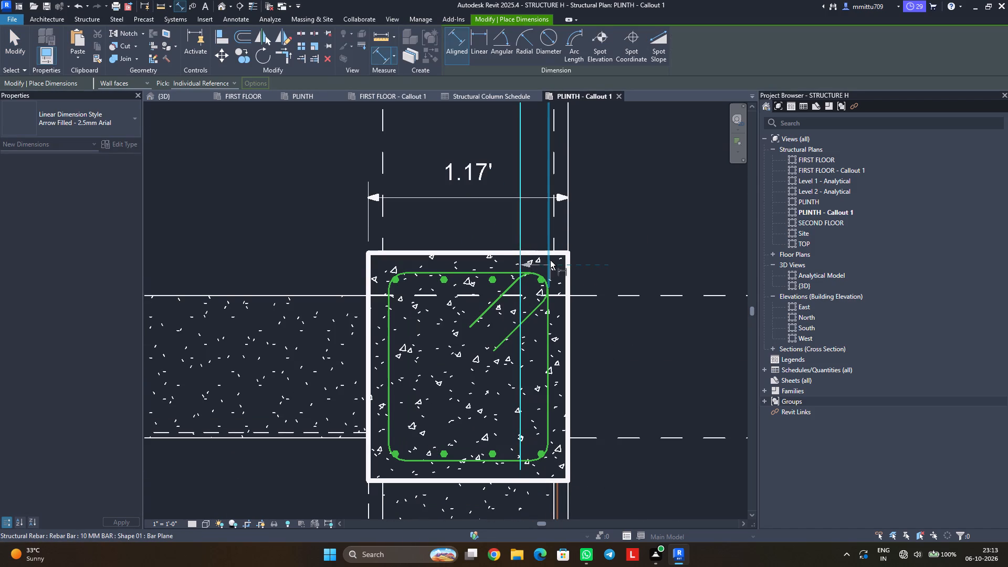
key("Escape")
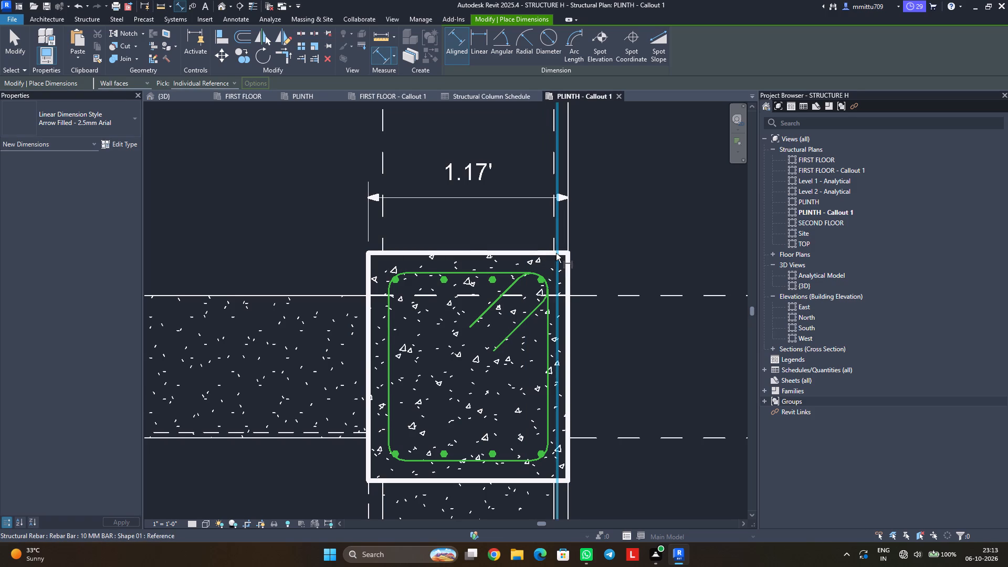
key("Tab")
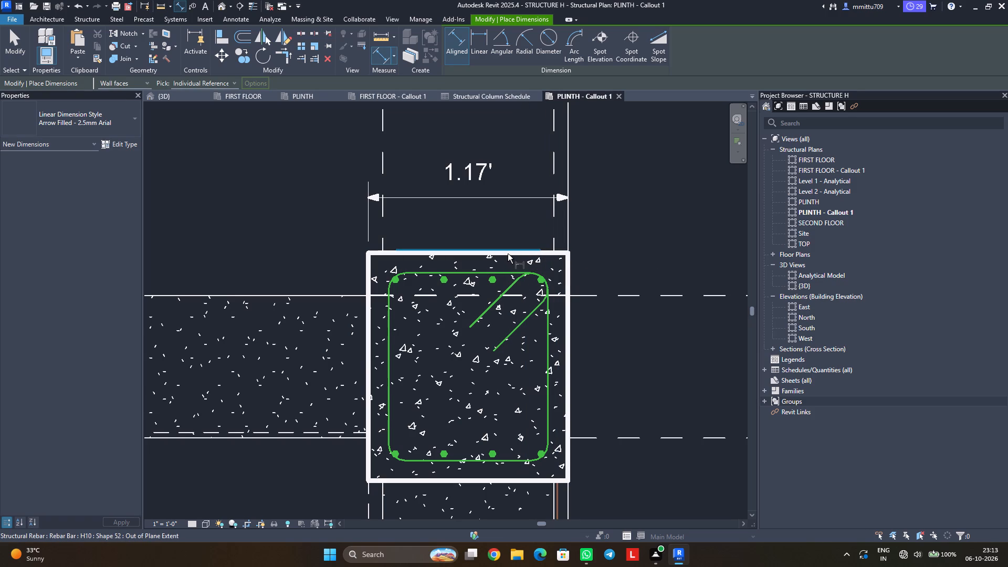
key("Tab")
key("Tab")
left_click(508, 254)
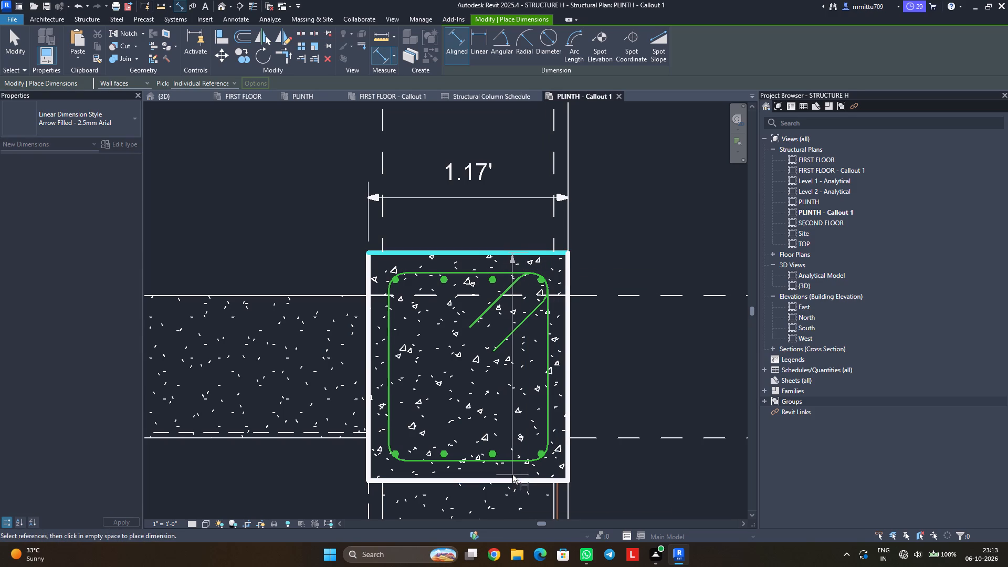
left_click(513, 477)
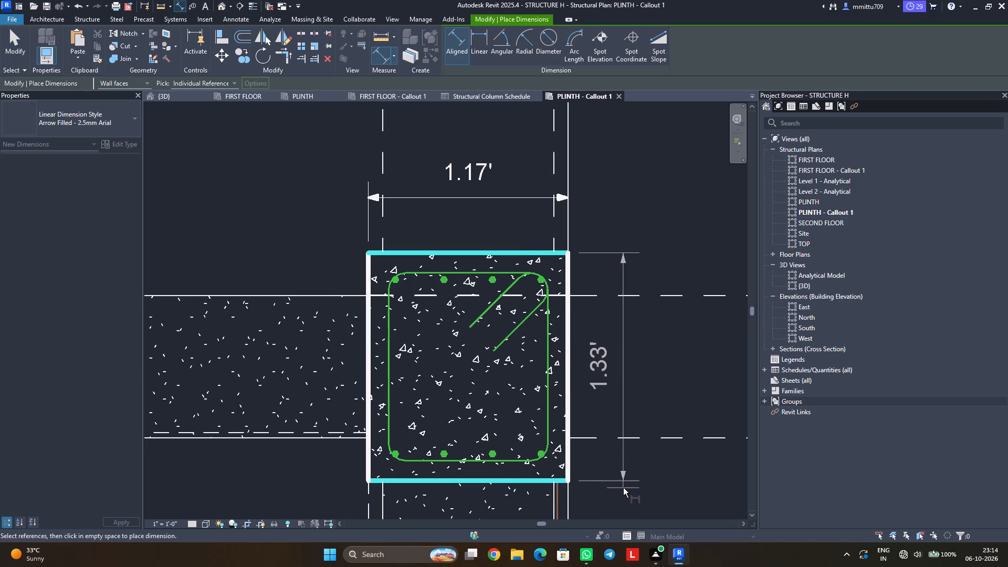
left_click(623, 488)
key("Escape")
key("Escape")
key("Escape")
Add an aligned dimension for the stirrup's overall width, placed between the column and its width dimension in the PLINTH callout.
scroll(472, 450, "down", 4)
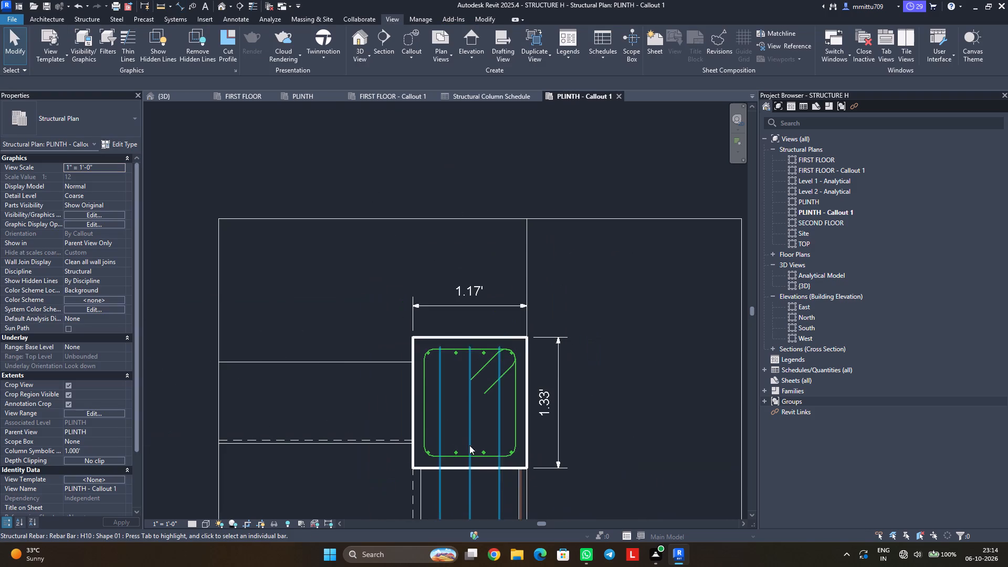
type("DI")
scroll(424, 410, "up", 3)
left_click(424, 410)
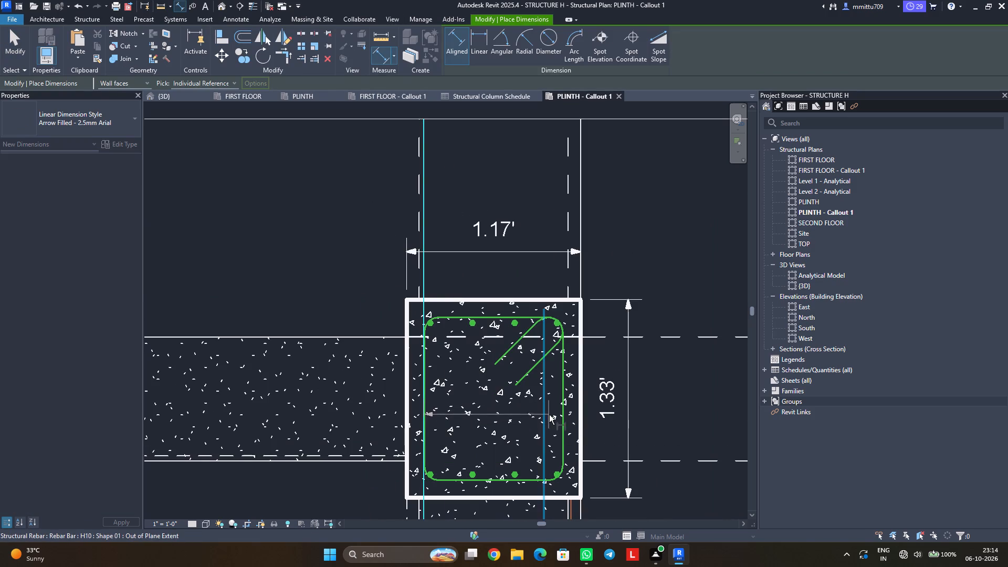
left_click(561, 415)
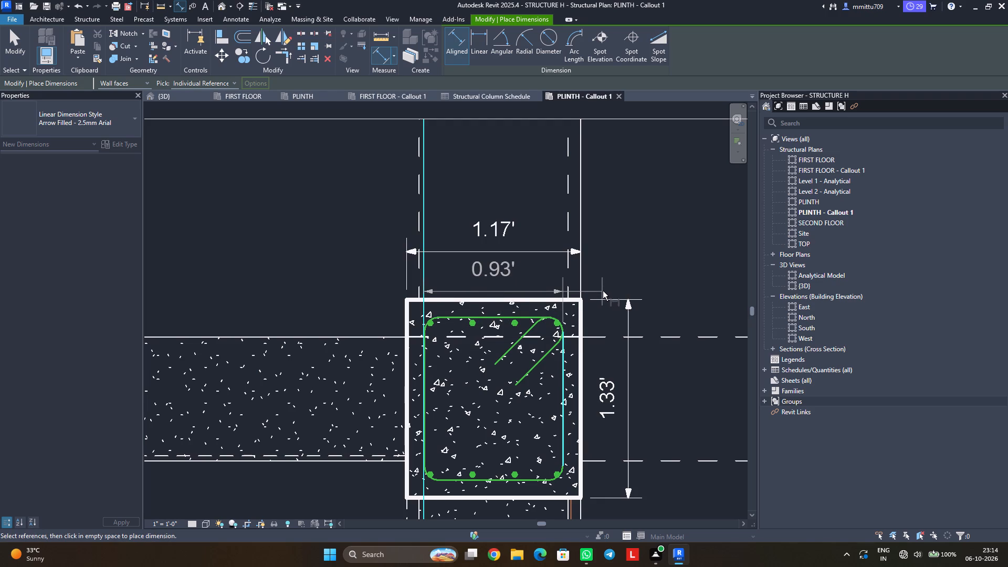
left_click(604, 289)
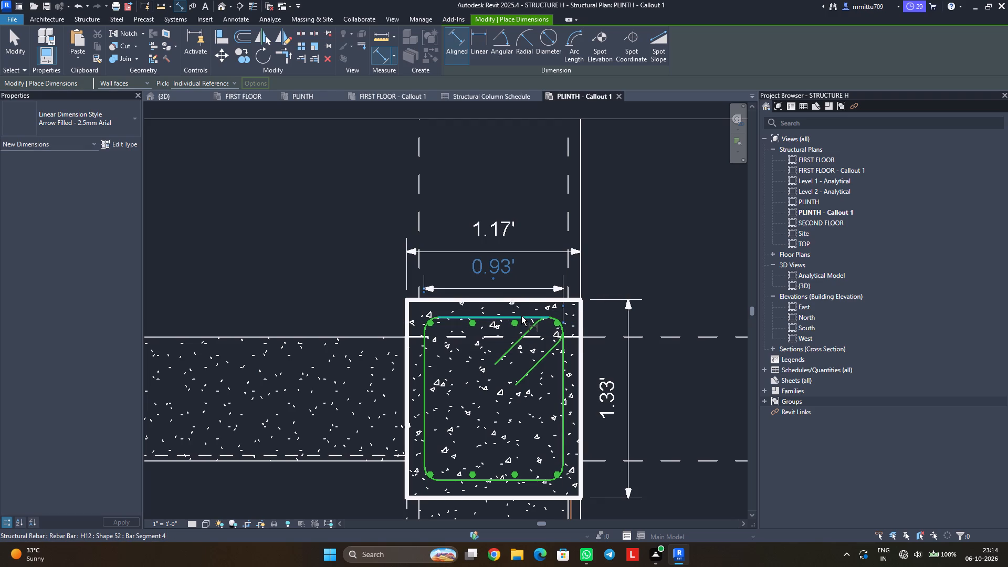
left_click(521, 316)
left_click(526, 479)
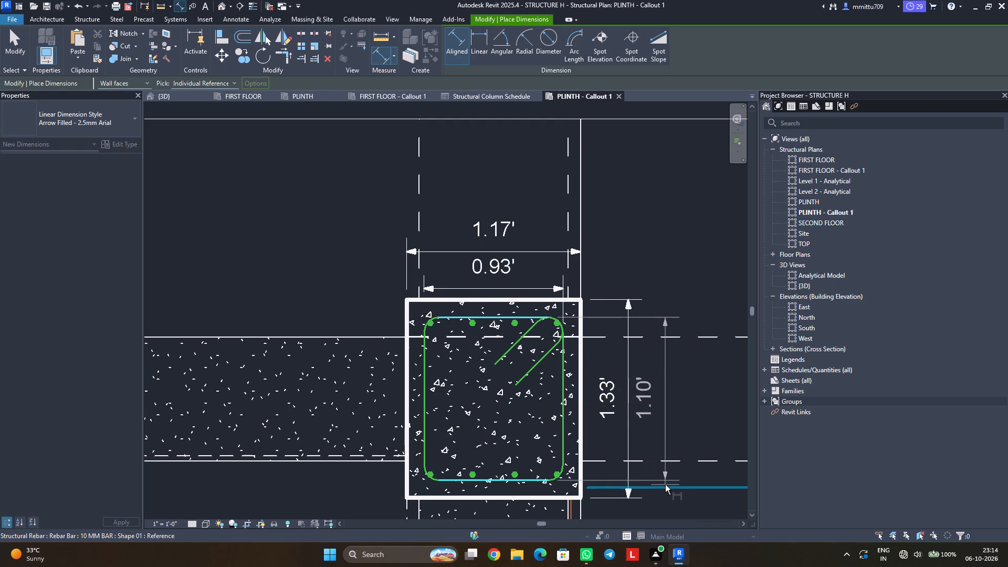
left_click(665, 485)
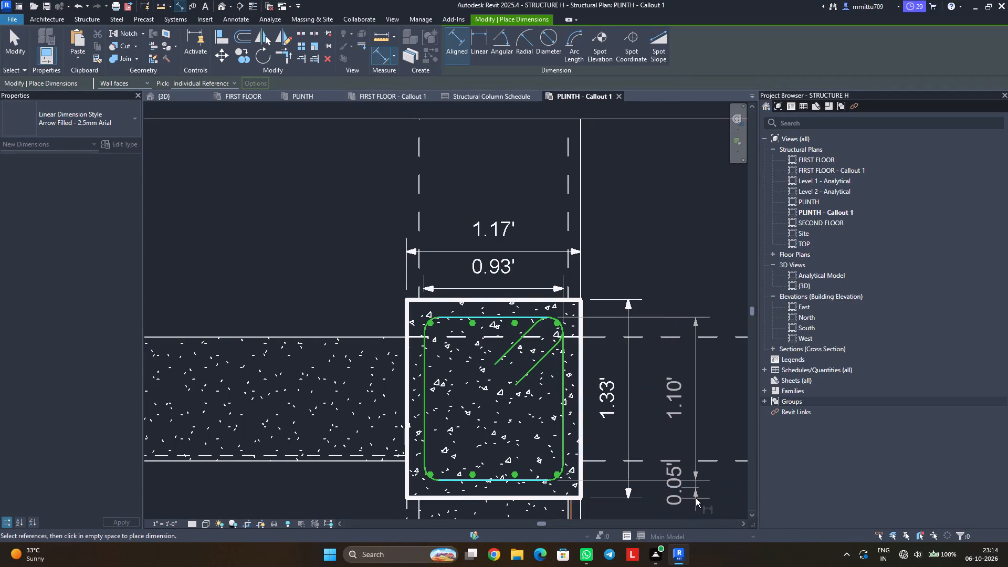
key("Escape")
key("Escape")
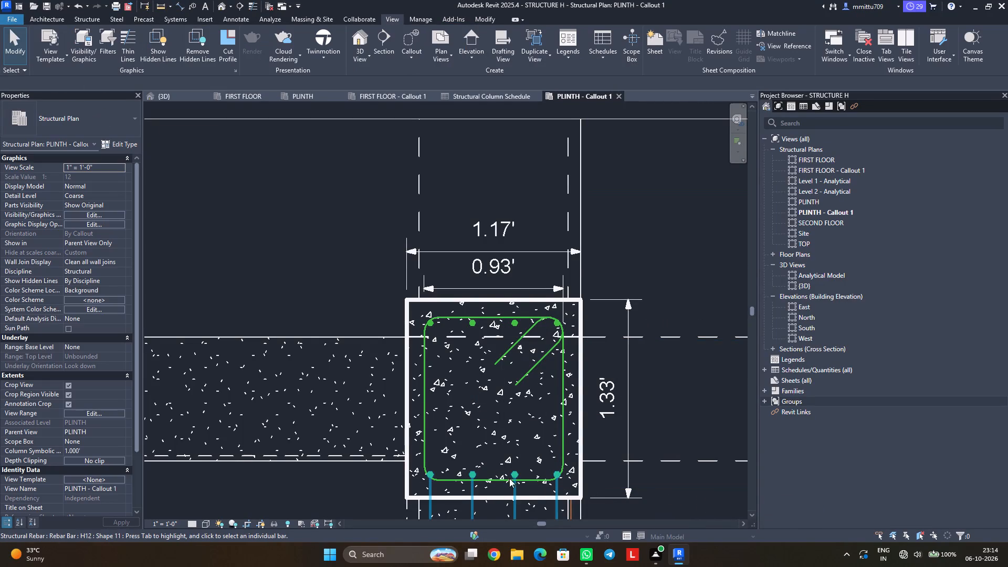
Add an aligned dimension between the stirrup's upper and lower legs, placed outside the column's height dimension.
type("DI")
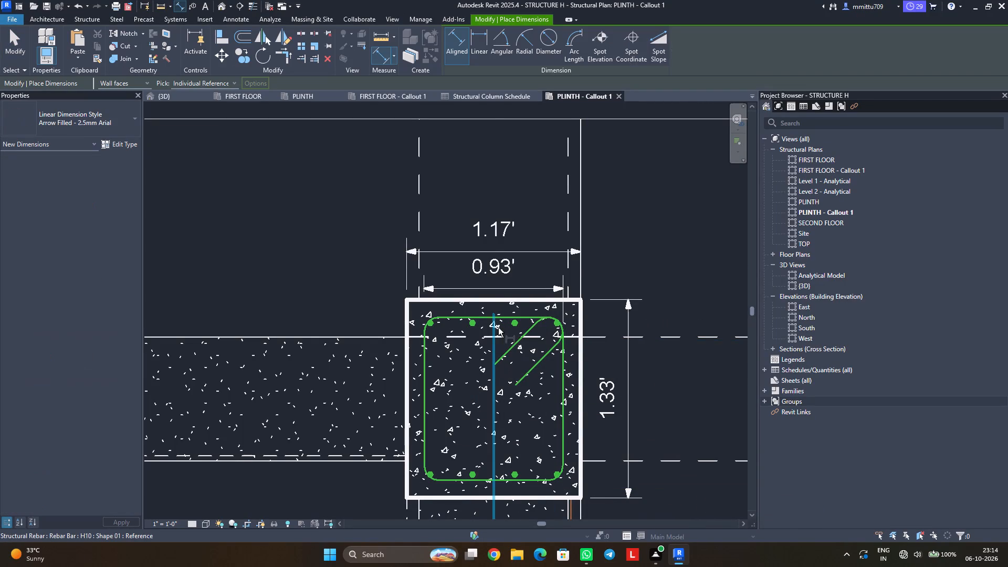
left_click(500, 316)
left_click(501, 480)
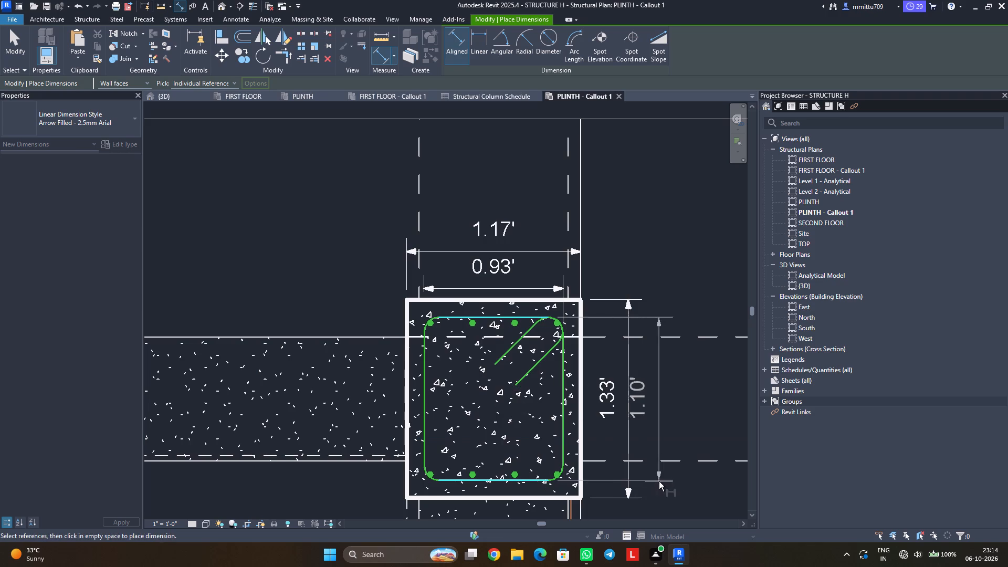
left_click(679, 505)
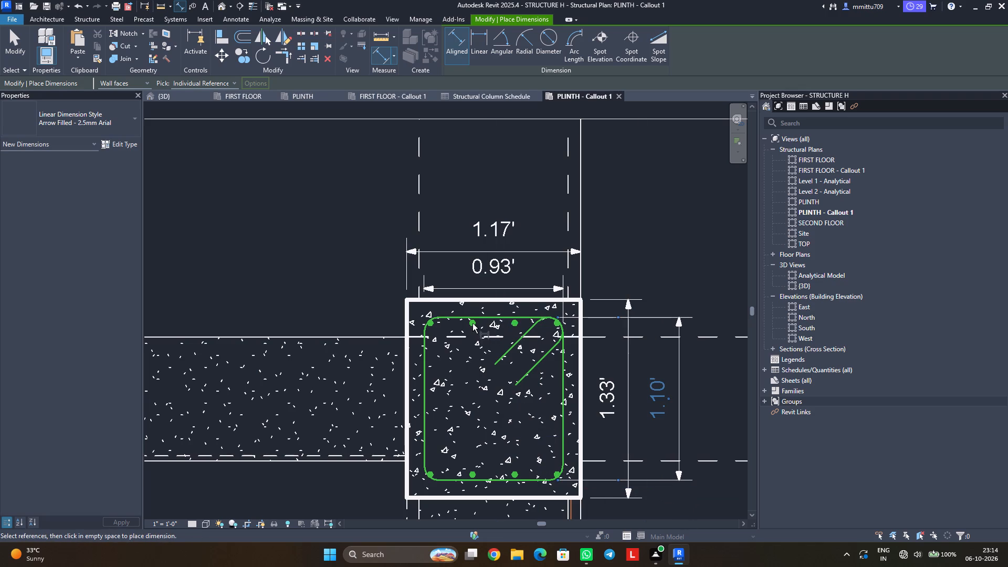
Add an aligned dimension for the spacing between the two middle upper column bars, placed above the column's overall width dimension.
scroll(472, 323, "up", 4)
scroll(472, 323, "down", 1)
scroll(472, 323, "up", 2)
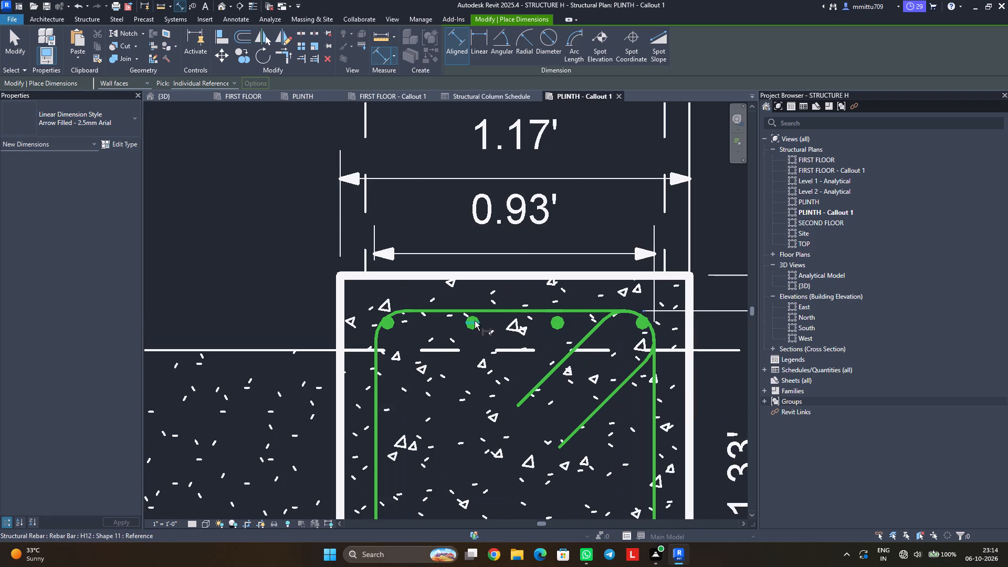
left_click(471, 329)
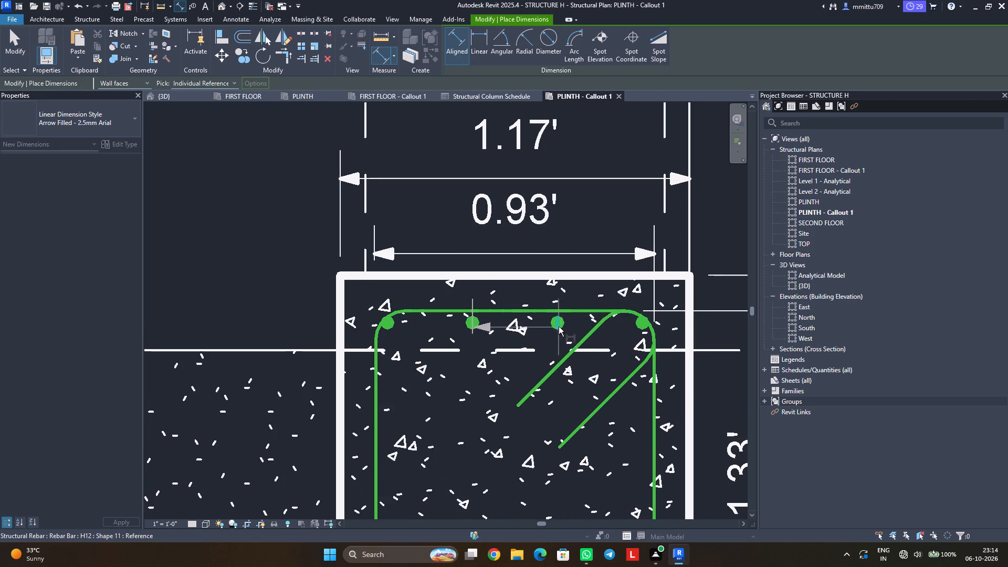
left_click(558, 327)
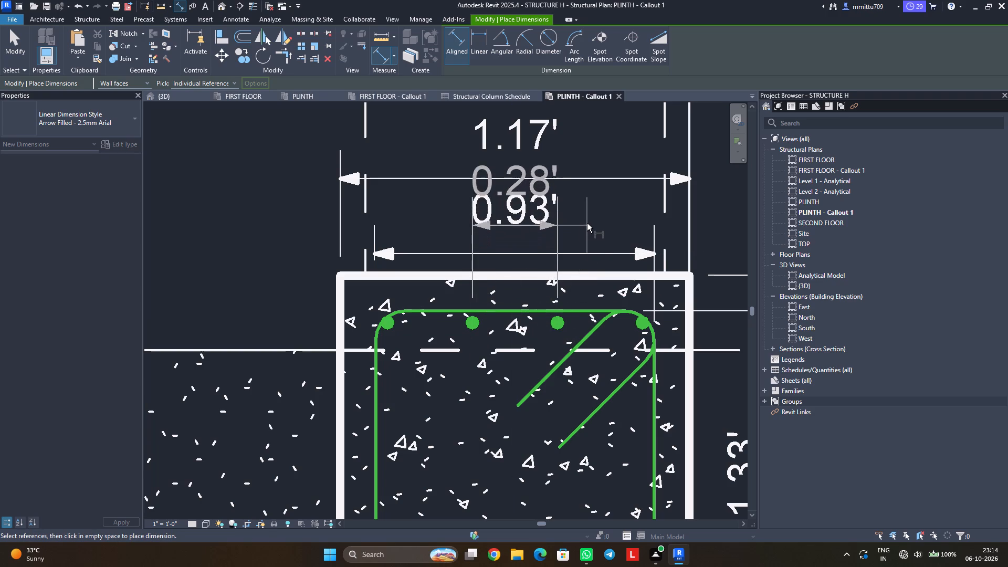
scroll(587, 219, "down", 3)
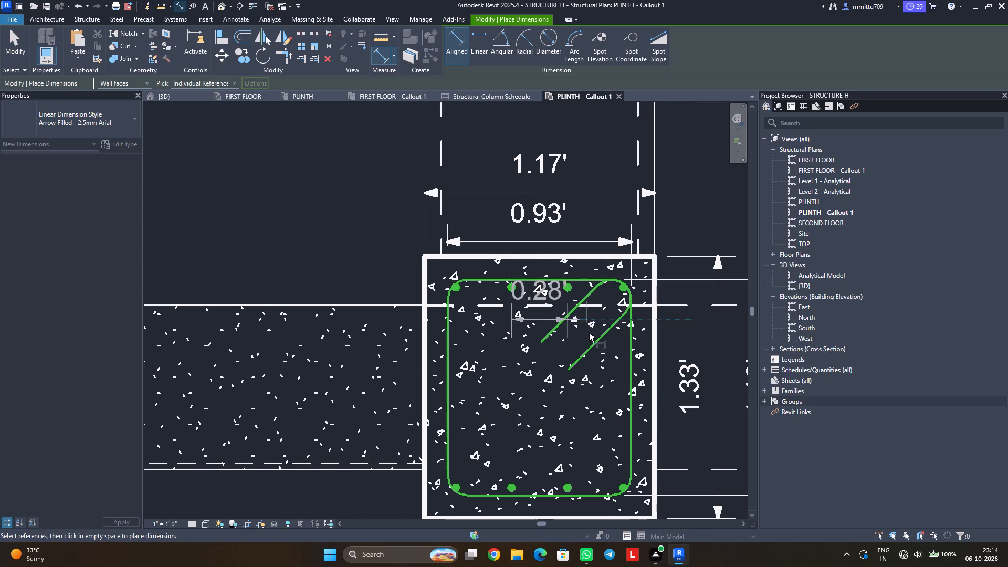
middle_click_drag(596, 152, 598, 157)
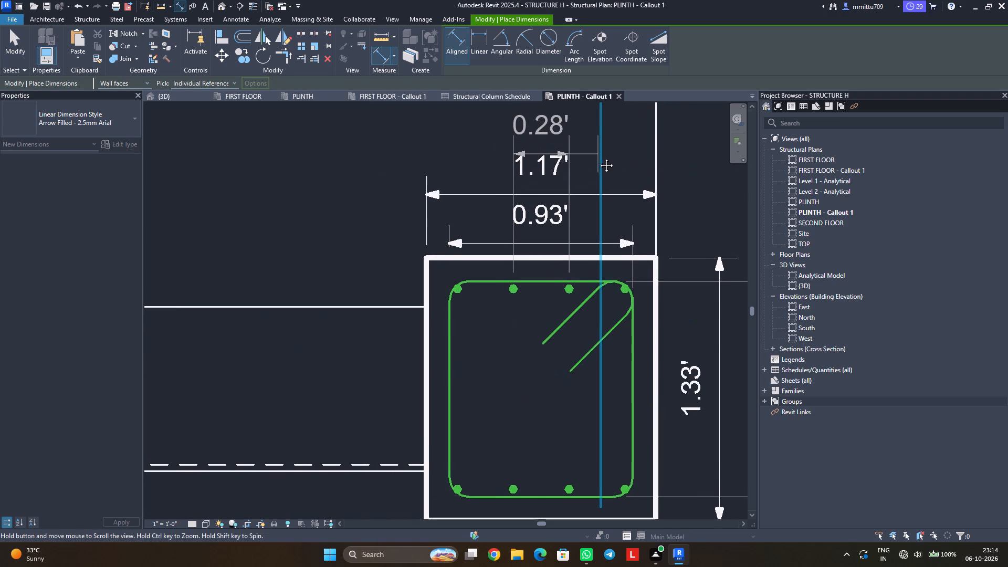
middle_click_drag(598, 157, 596, 217)
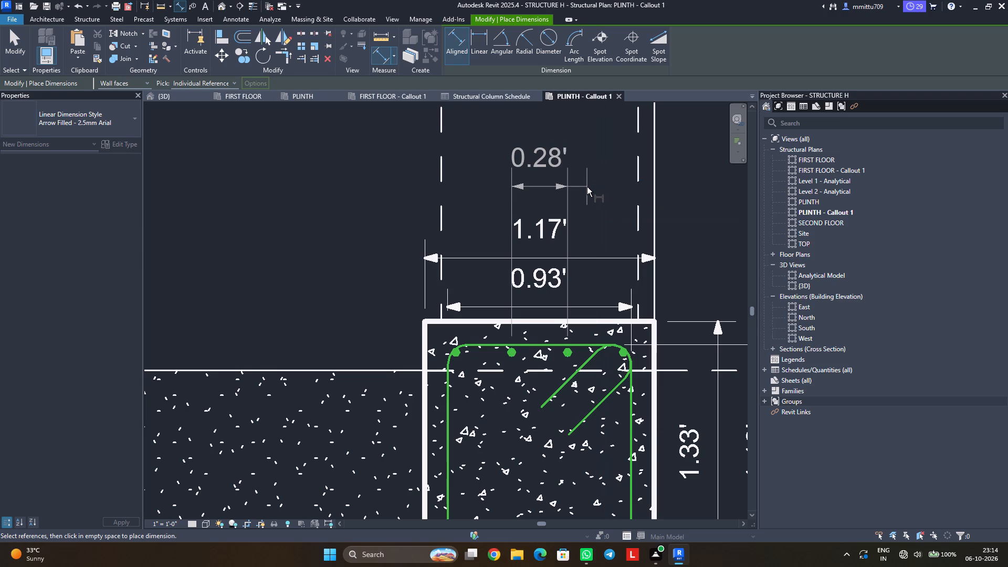
left_click(587, 187)
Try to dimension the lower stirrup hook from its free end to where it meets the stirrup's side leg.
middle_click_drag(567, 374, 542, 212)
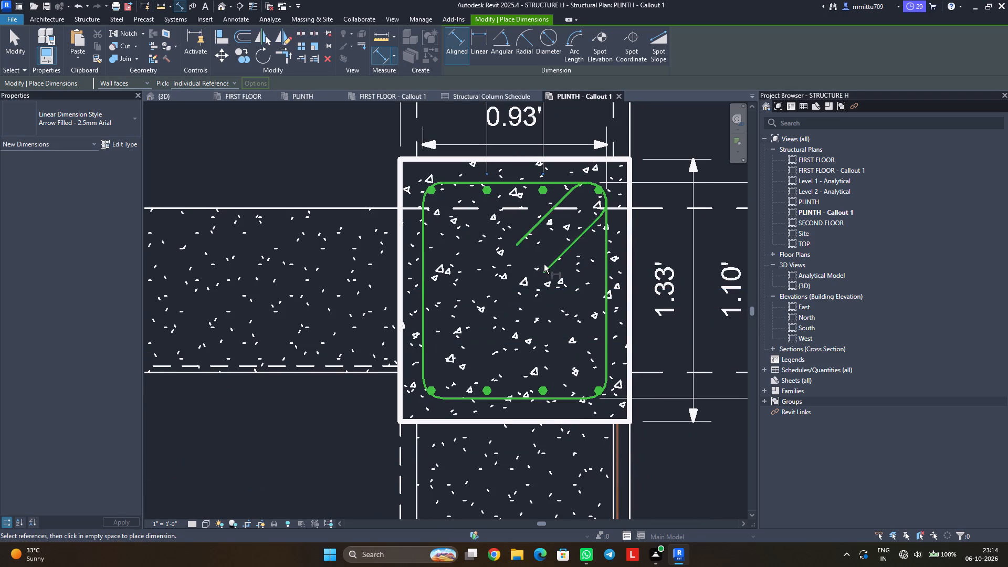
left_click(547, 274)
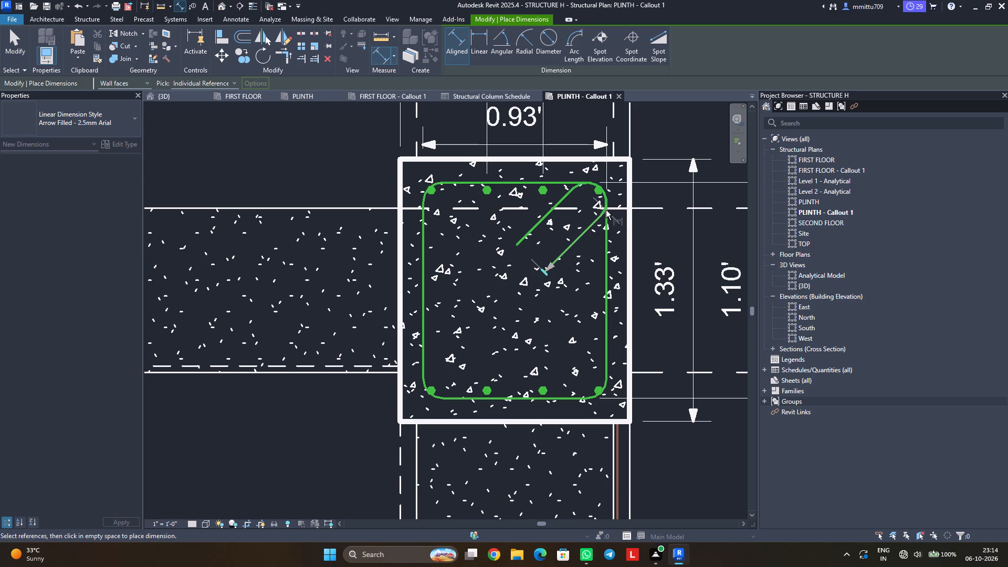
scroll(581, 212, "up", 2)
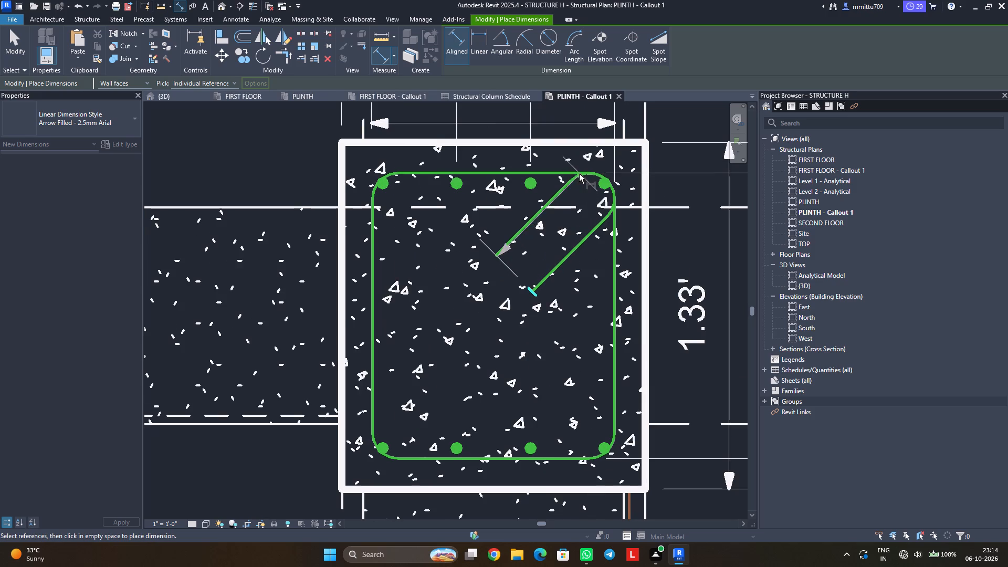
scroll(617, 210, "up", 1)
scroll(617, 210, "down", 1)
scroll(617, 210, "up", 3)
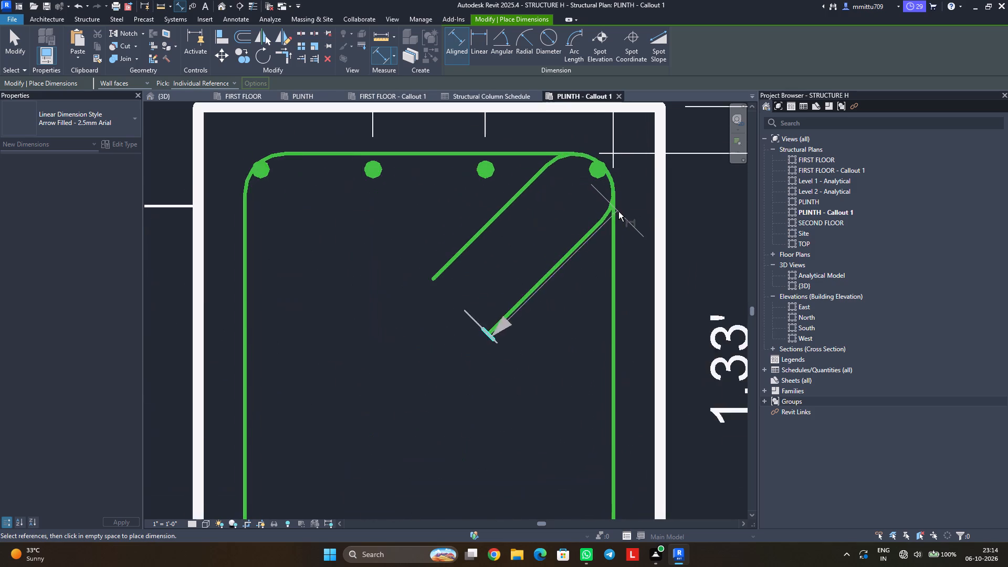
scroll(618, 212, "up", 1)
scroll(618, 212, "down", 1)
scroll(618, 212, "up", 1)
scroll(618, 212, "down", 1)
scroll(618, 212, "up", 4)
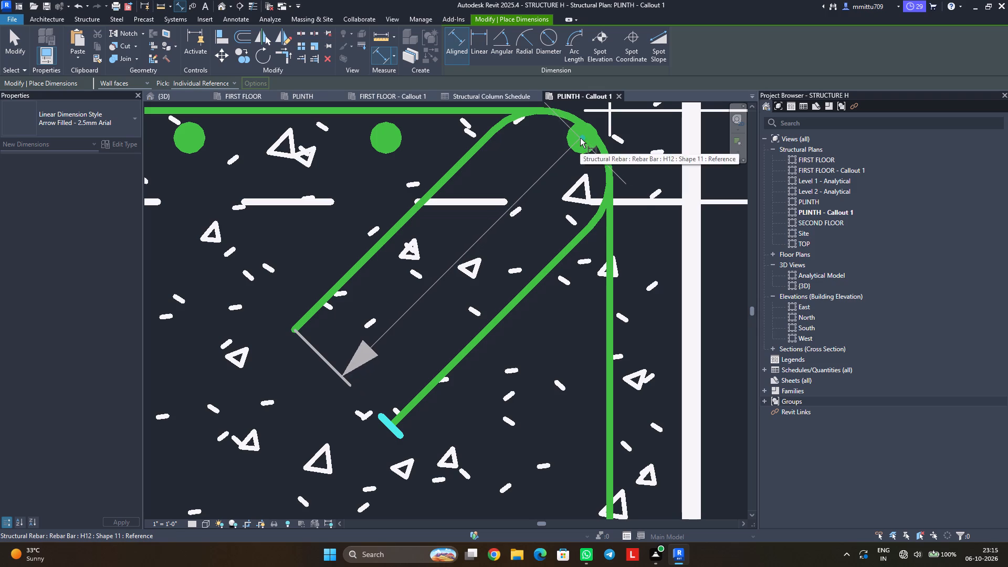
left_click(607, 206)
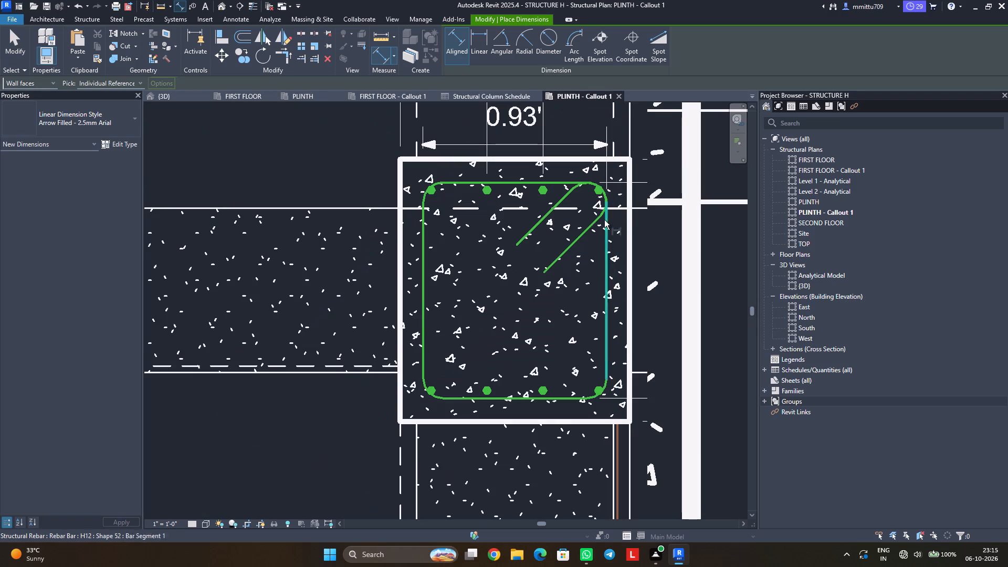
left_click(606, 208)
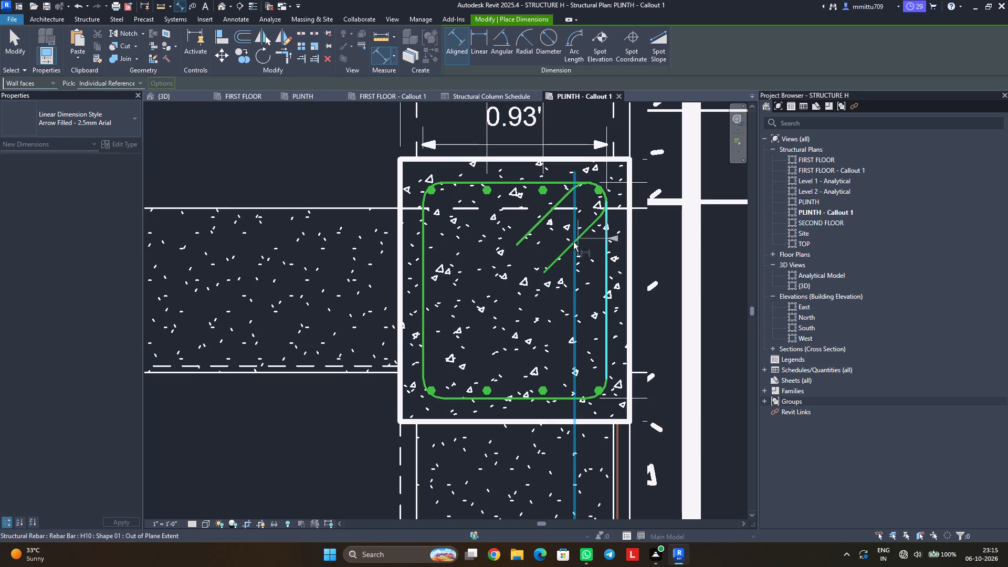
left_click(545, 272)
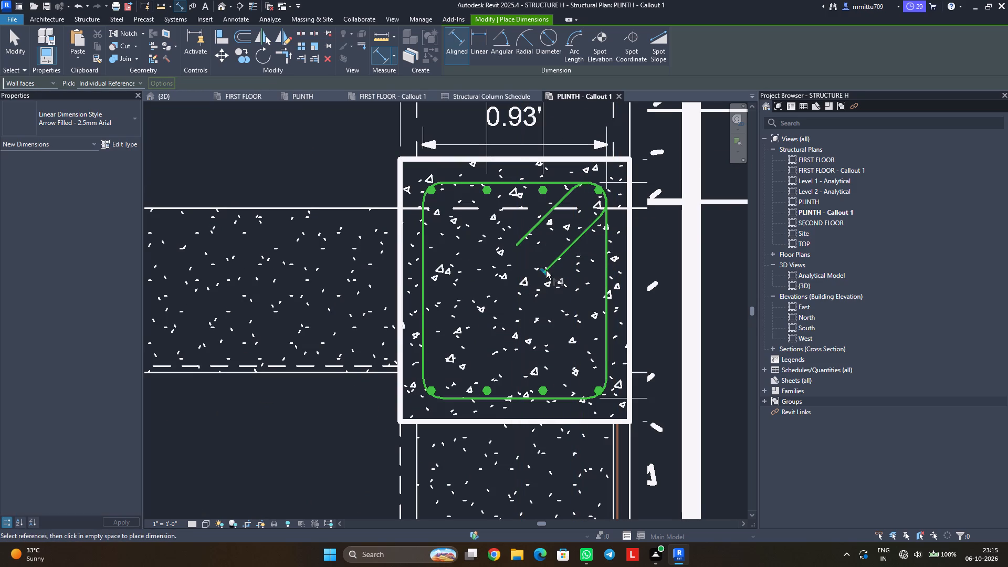
Add an aligned dimension for the stirrup's hook length, from the lower hook's free end to the corner bend, placed between the two hooks.
left_click(547, 270)
left_click(603, 190)
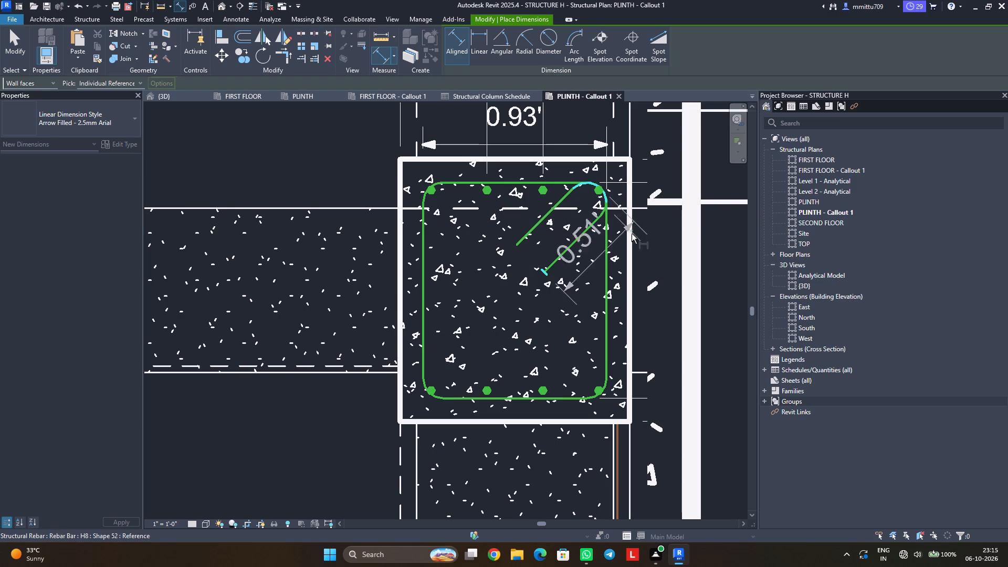
scroll(661, 275, "down", 4)
scroll(661, 275, "up", 1)
scroll(661, 275, "down", 2)
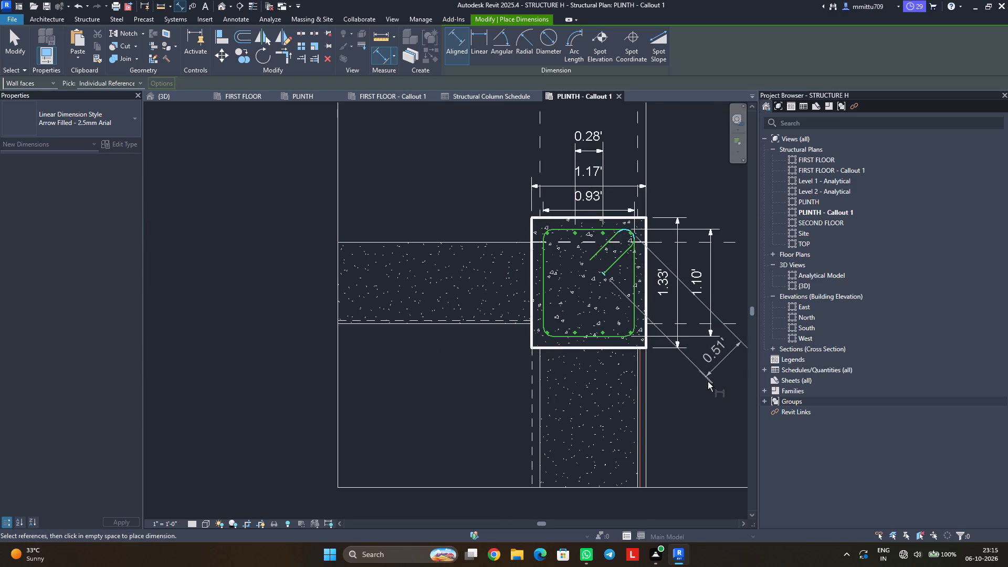
scroll(710, 386, "down", 1)
scroll(710, 386, "up", 1)
scroll(710, 386, "down", 2)
middle_click_drag(710, 386, 687, 386)
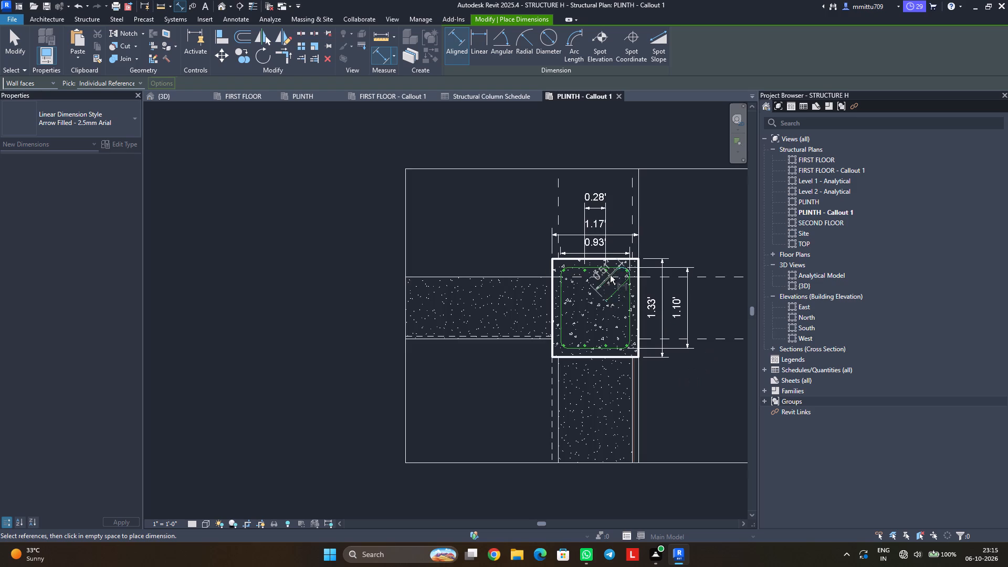
scroll(610, 275, "up", 5)
scroll(621, 292, "down", 1)
scroll(621, 292, "up", 2)
scroll(621, 292, "down", 1)
scroll(621, 292, "up", 2)
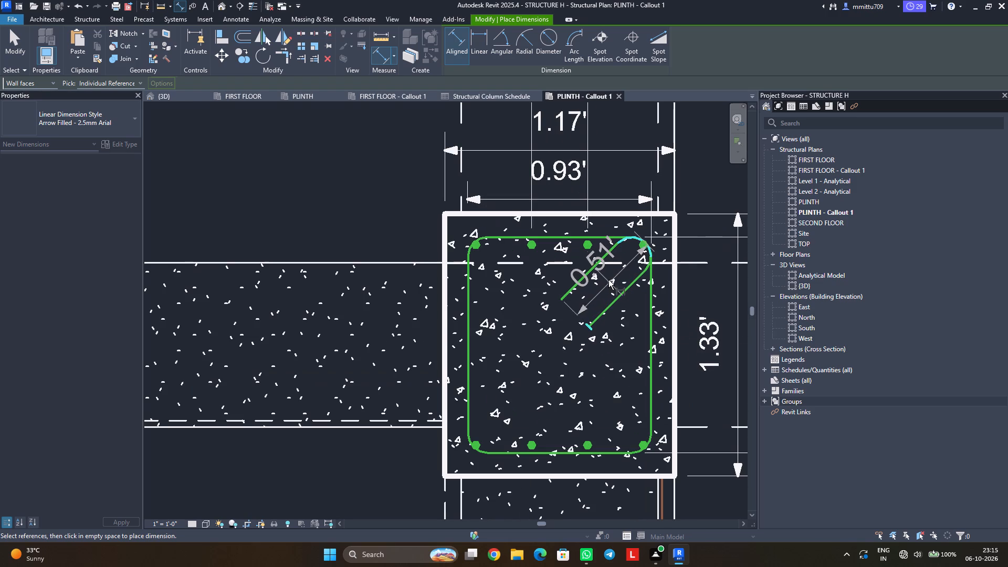
left_click(608, 279)
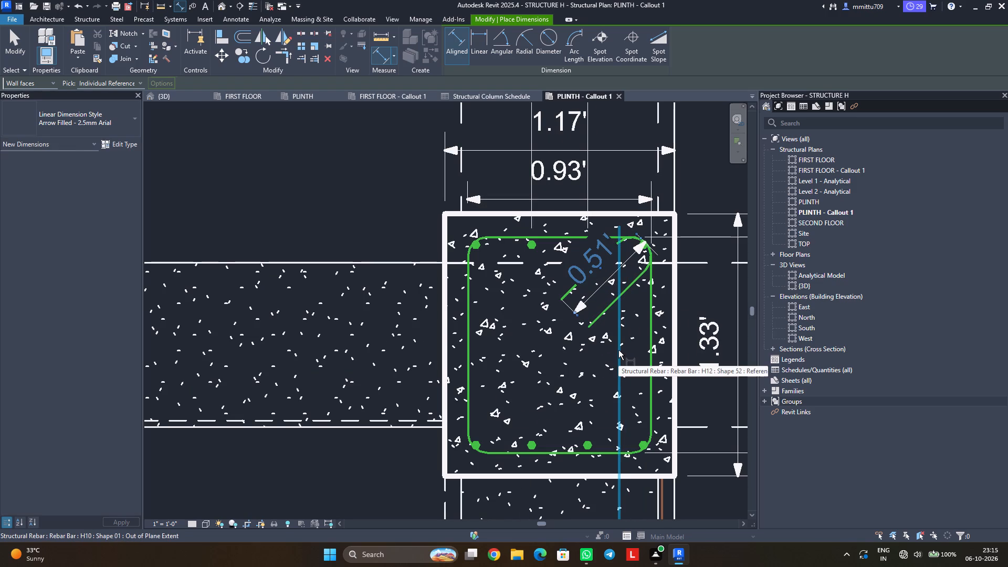
key("Escape")
key("Escape")
Add an aligned dimension for the cover between the column's left face and the stirrup's left leg, placed above the column's overall width dimension.
scroll(618, 350, "down", 6)
scroll(618, 353, "up", 1)
scroll(614, 401, "down", 1)
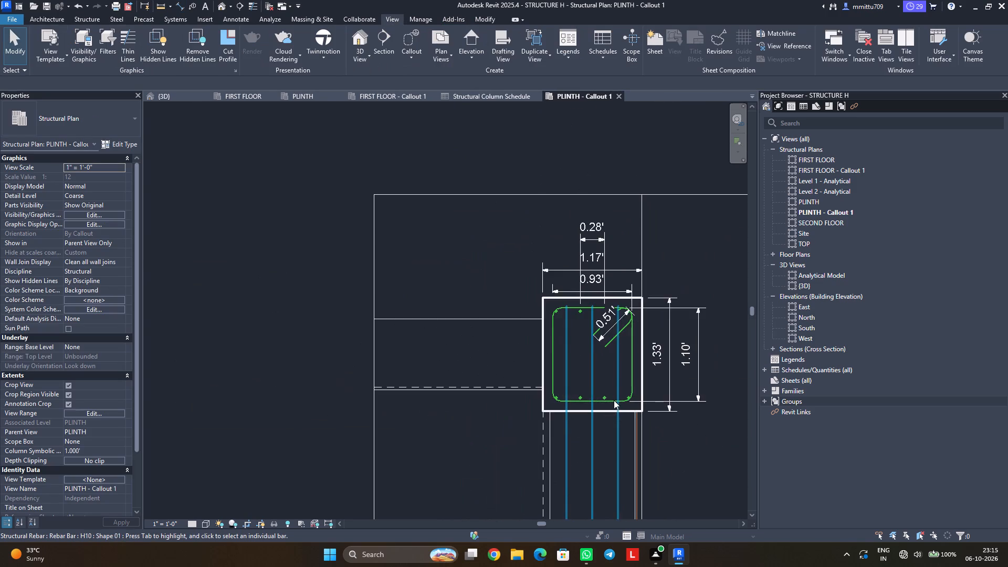
scroll(614, 400, "down", 3)
scroll(678, 453, "down", 2)
middle_click_drag(675, 446, 628, 400)
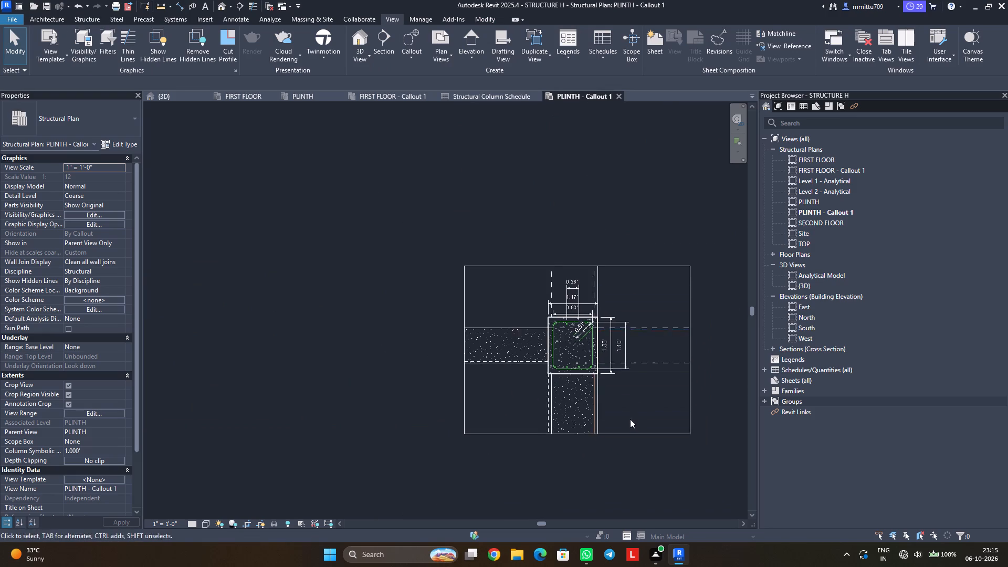
middle_click_drag(632, 419, 615, 408)
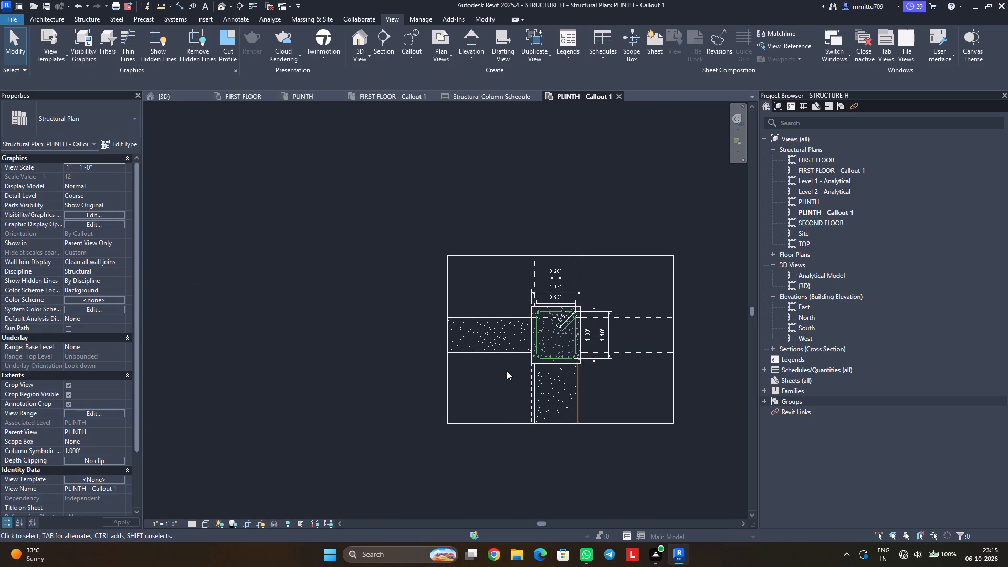
type("DI")
scroll(528, 351, "down", 1)
scroll(528, 351, "up", 2)
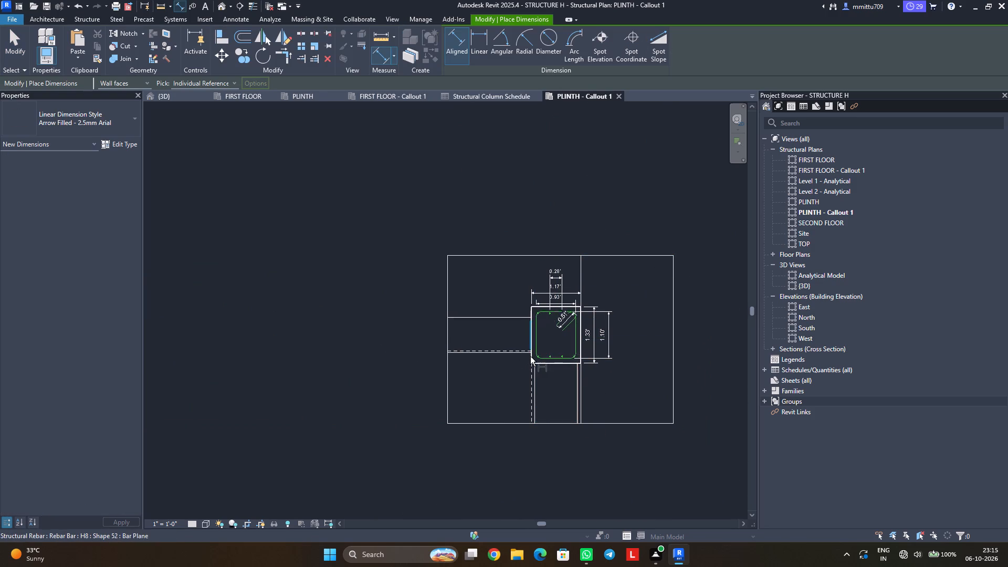
scroll(530, 356, "up", 2)
scroll(530, 356, "down", 1)
scroll(531, 357, "up", 3)
scroll(531, 357, "down", 1)
scroll(531, 357, "up", 5)
scroll(531, 357, "down", 1)
scroll(531, 357, "up", 4)
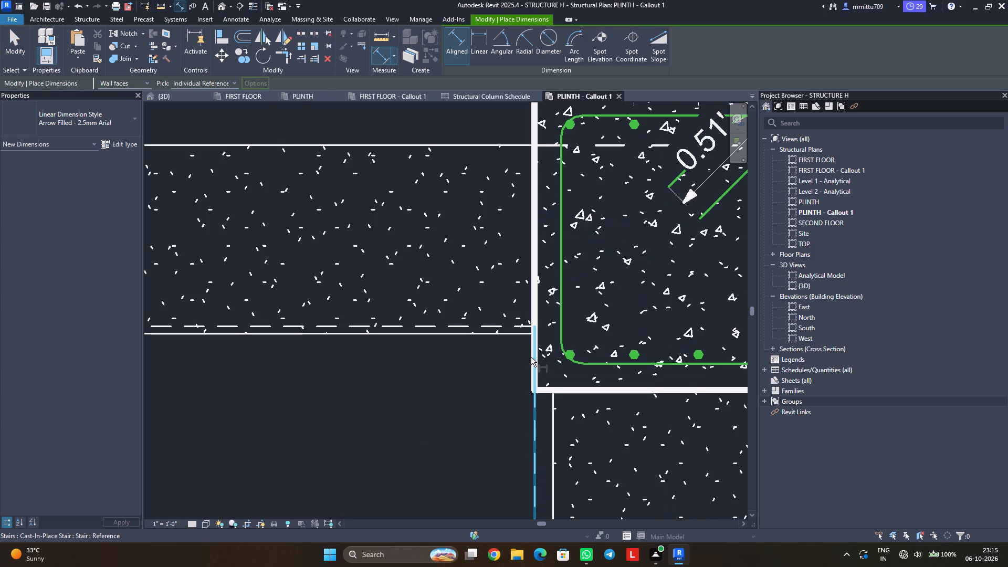
left_click(562, 301)
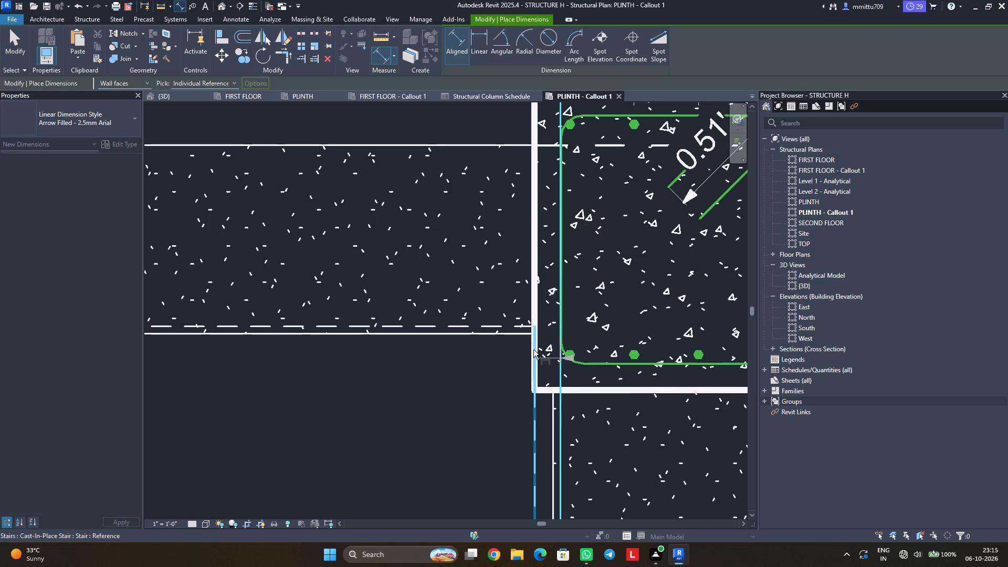
key("Tab")
key("Tab")
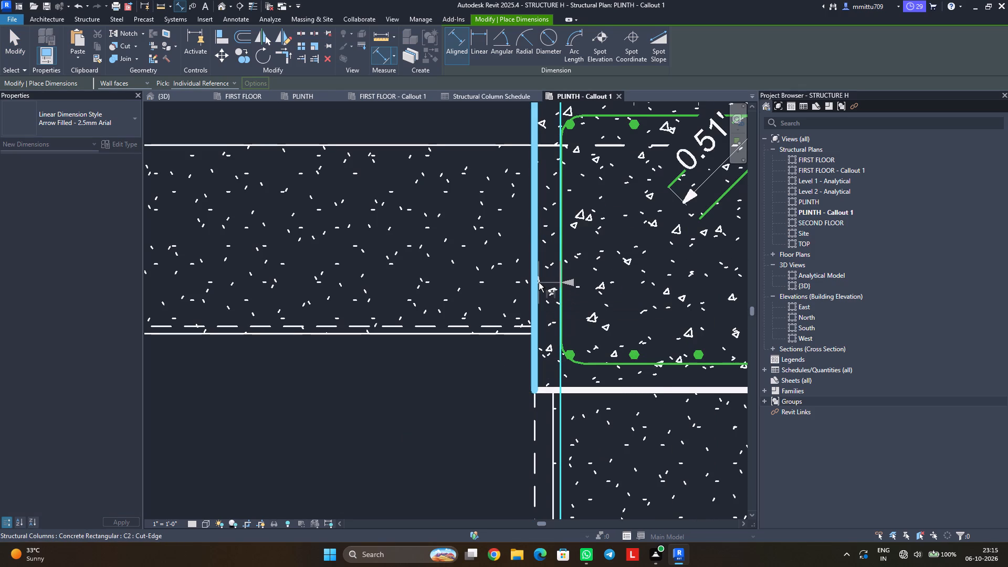
left_click(539, 282)
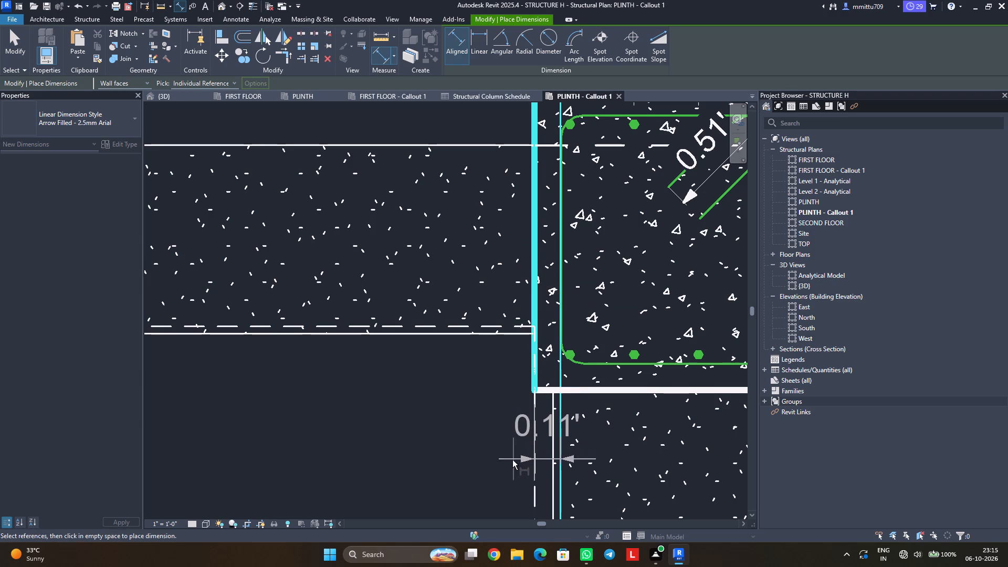
scroll(493, 472, "down", 3)
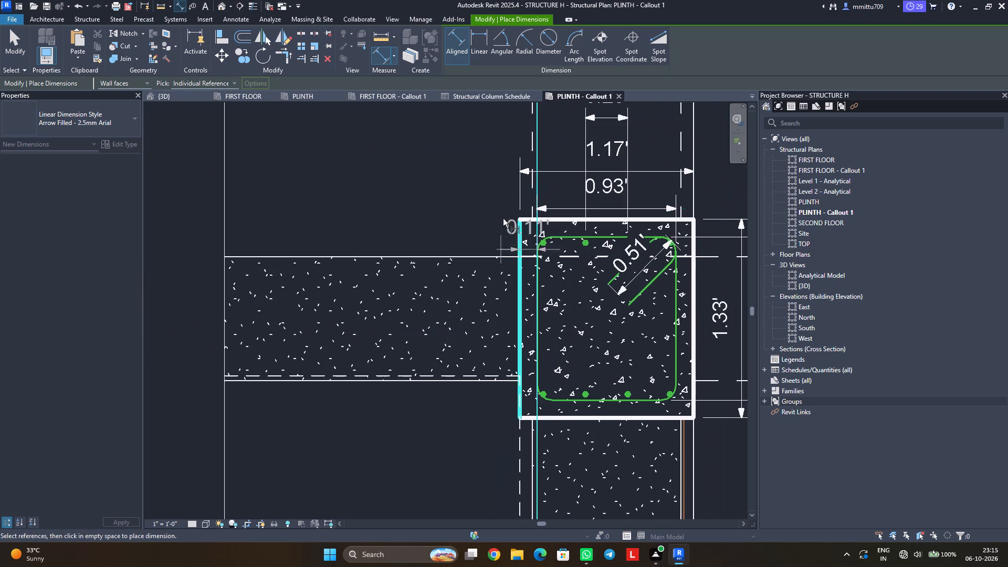
scroll(499, 154, "down", 5)
middle_click_drag(499, 154, 484, 223)
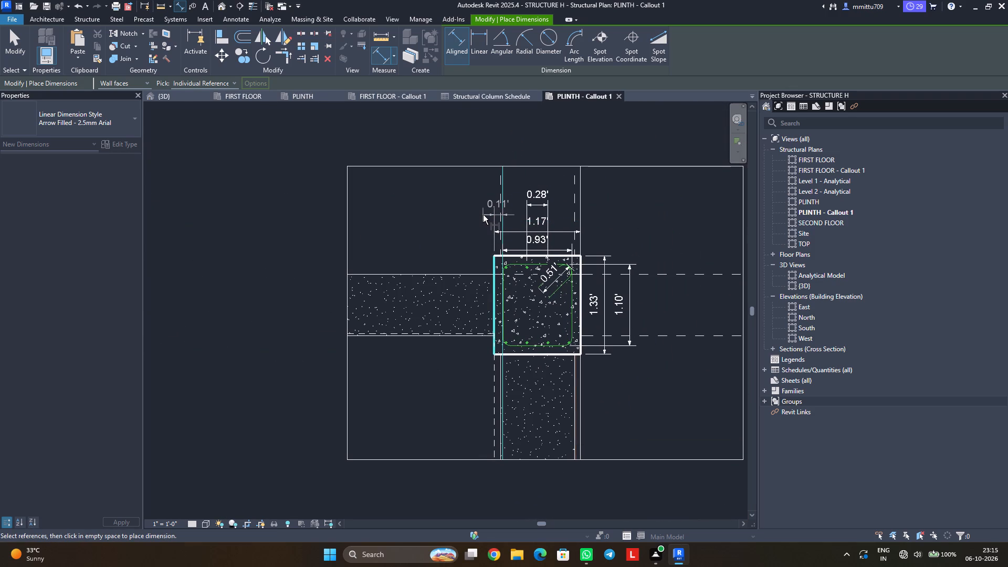
left_click(483, 215)
key("Escape")
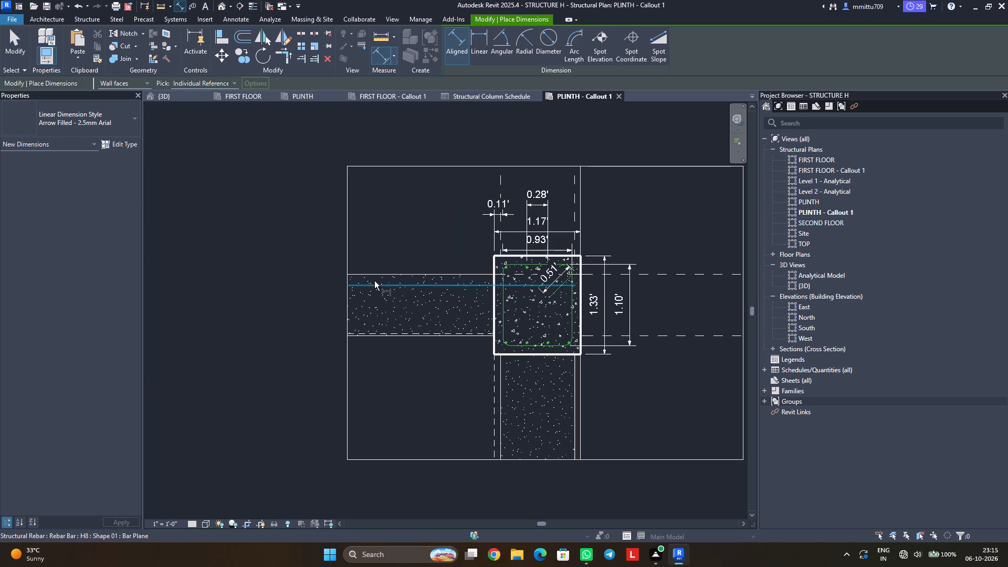
key("Escape")
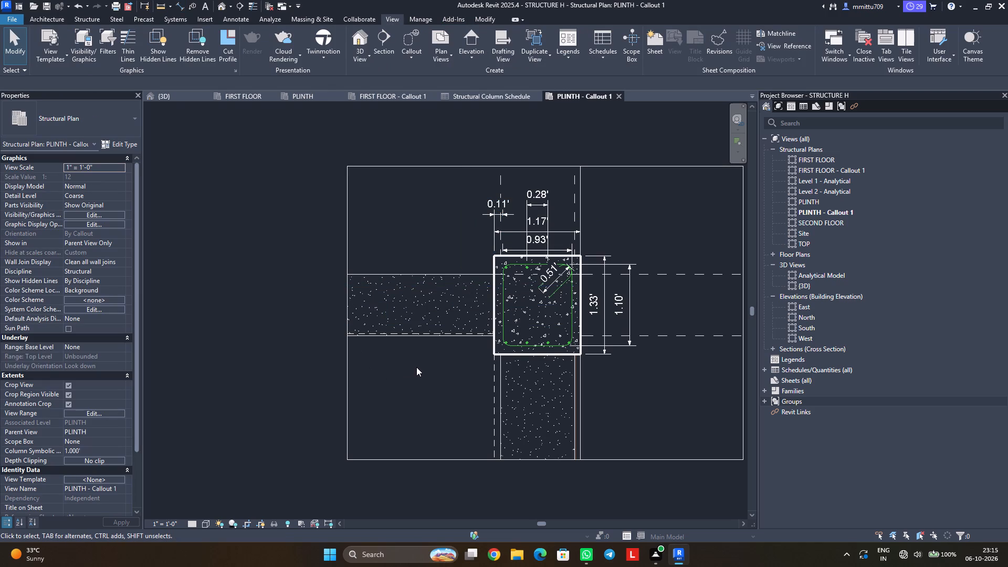
Add an aligned dimension from the column's upper face to the horizontal beam's upper edge, placed just outside the column's left face.
type("DI")
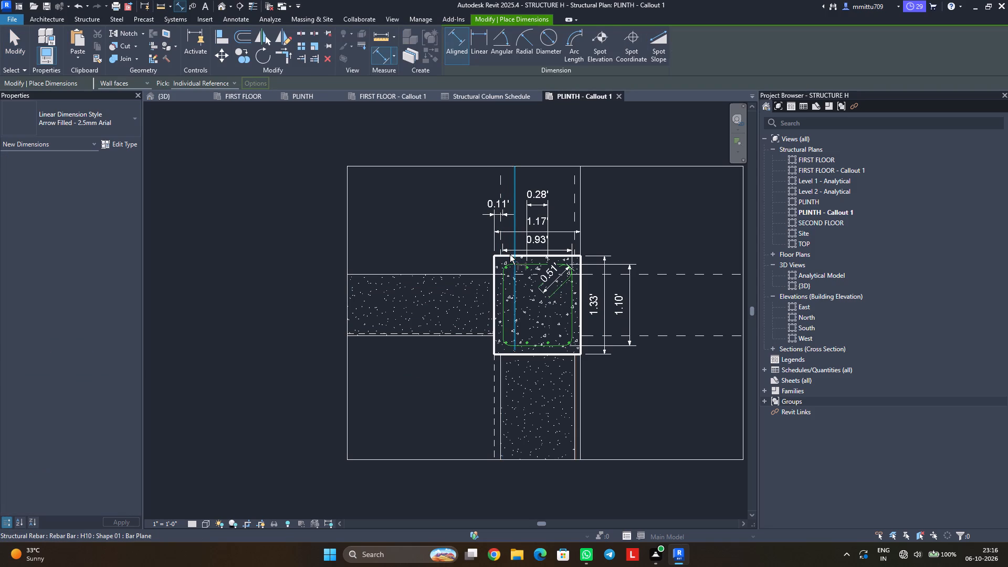
key("Tab")
key("Tab")
key("Tab")
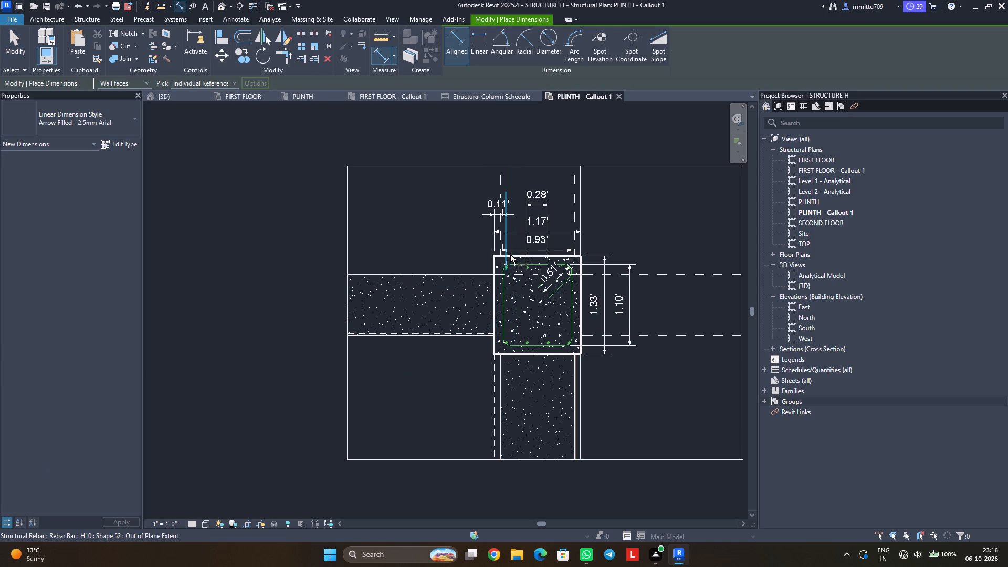
key("Tab")
key("Tab")
key("Tab")
key("Tab")
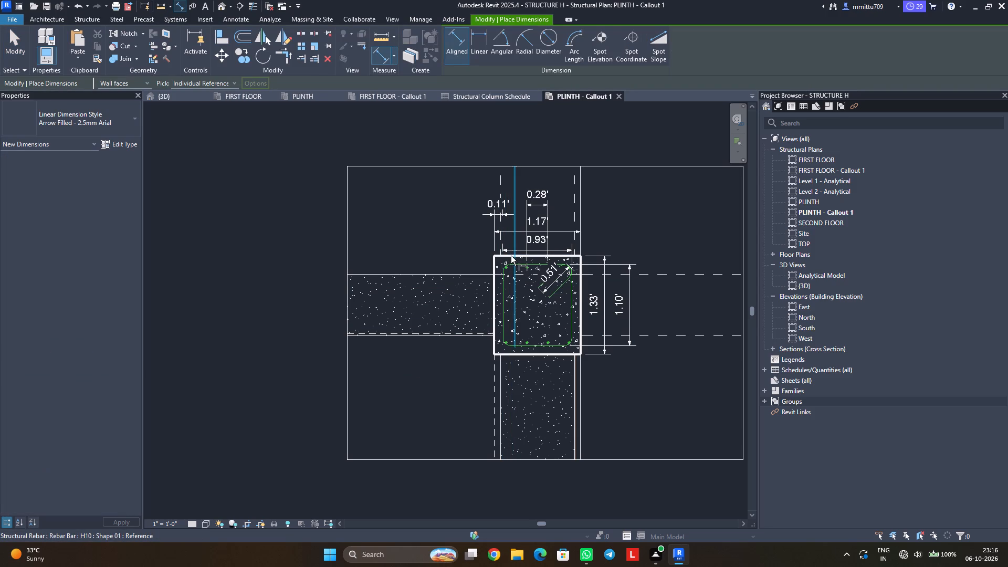
key("Tab")
key("Tab")
key("Tab")
key("Tab")
key("Tab")
scroll(511, 256, "up", 2)
scroll(511, 256, "down", 1)
scroll(511, 256, "up", 3)
key("Tab")
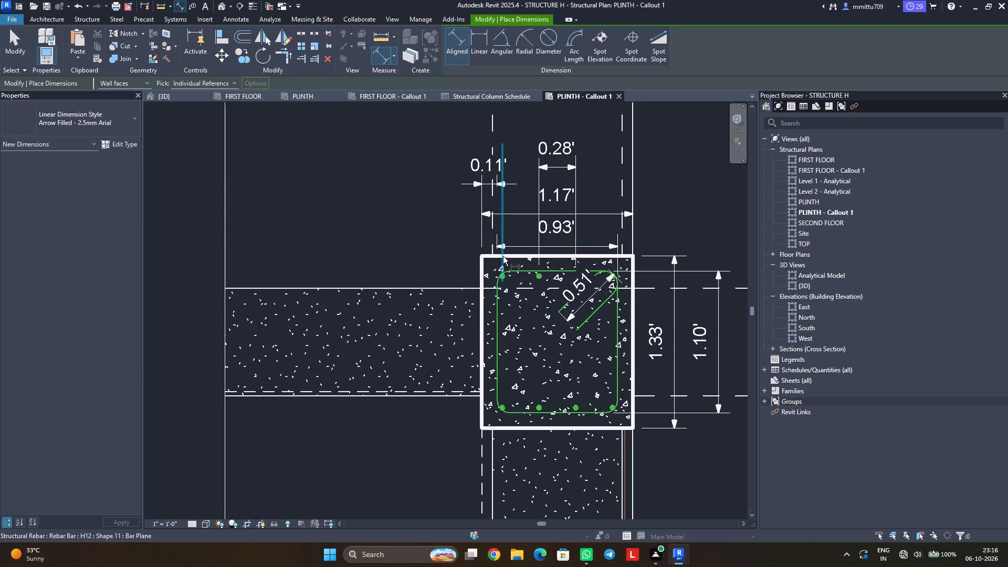
key("Tab")
key("Tab")
key("Tab")
key("Tab")
key("Tab")
key("Tab")
key("Tab")
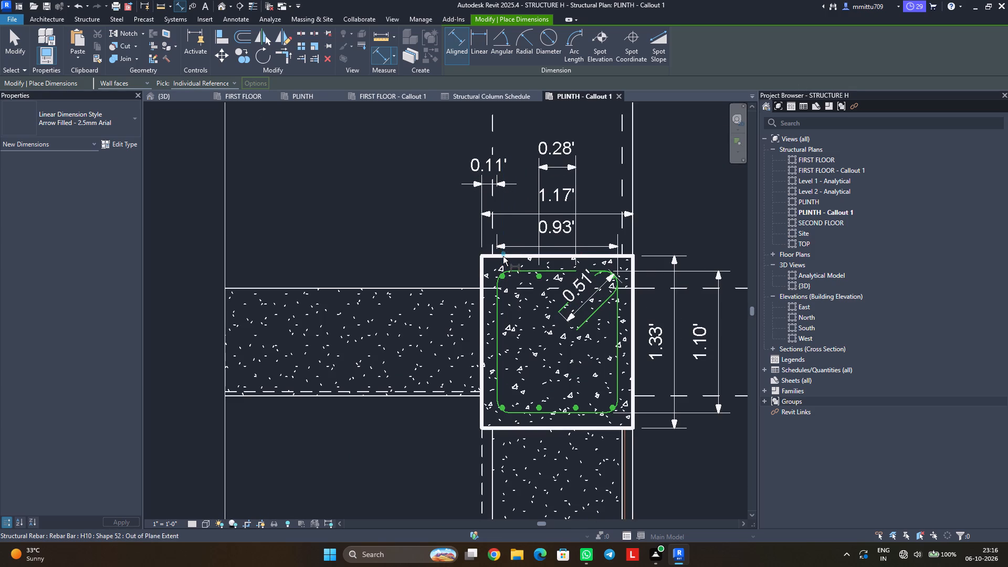
key("Tab")
scroll(491, 255, "up", 9)
scroll(491, 255, "down", 1)
scroll(491, 255, "up", 1)
left_click(503, 257)
left_click(418, 371)
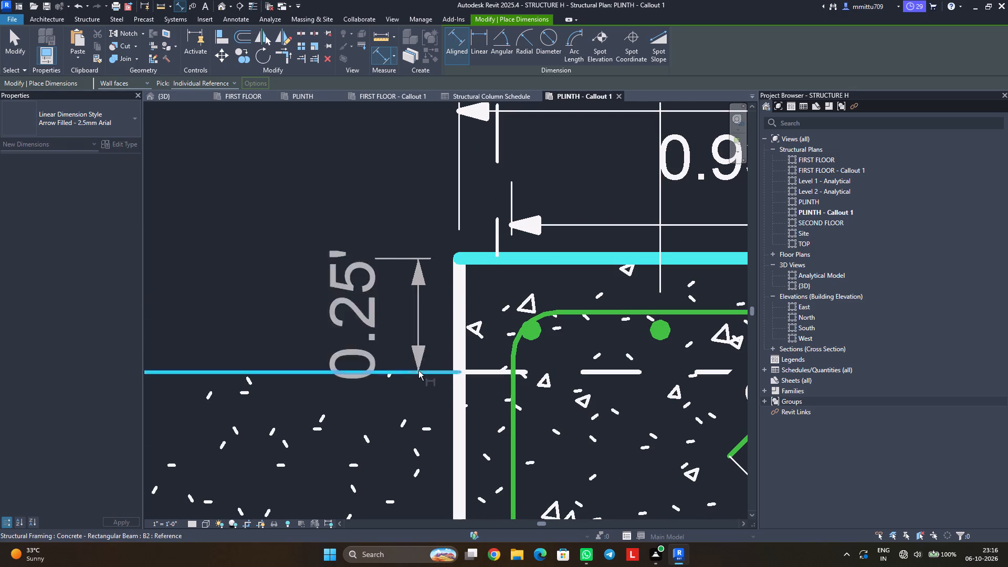
left_click(387, 398)
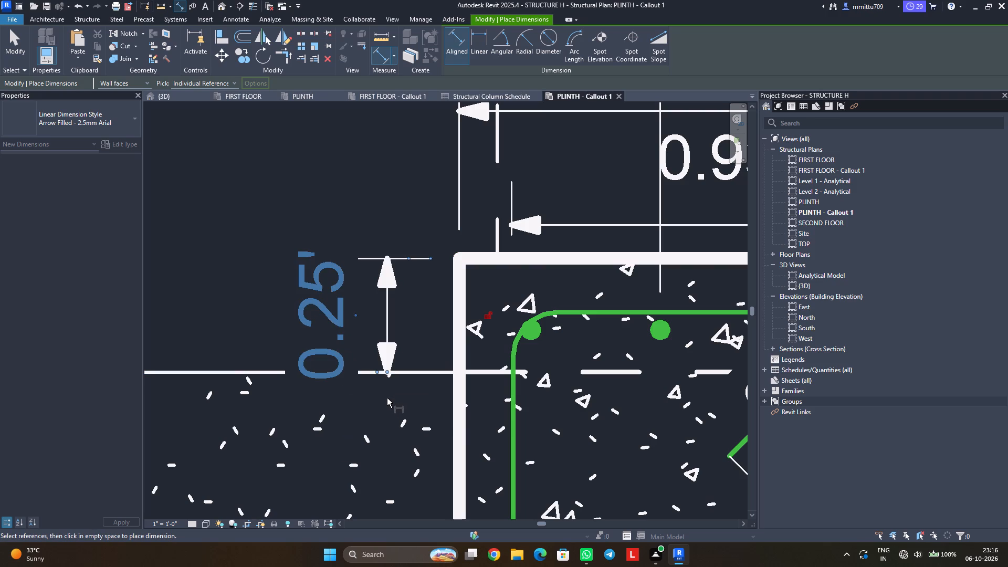
Add an aligned dimension from the horizontal beam's lower edge to the column's lower face, in line with the upper offset dimension.
scroll(375, 379, "up", 2)
scroll(379, 388, "down", 10)
middle_click_drag(435, 460, 436, 380)
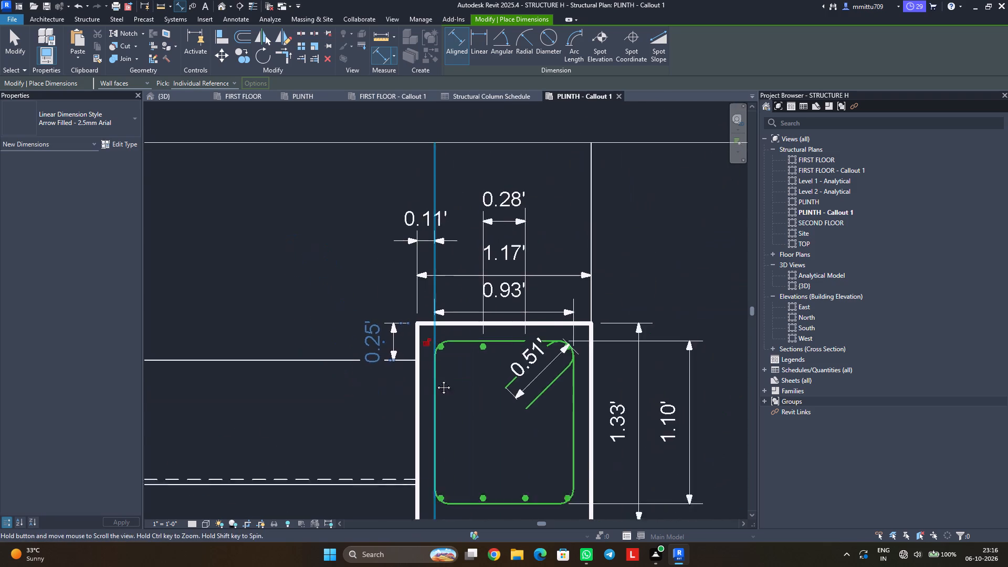
middle_click_drag(436, 380, 436, 348)
left_click(395, 413)
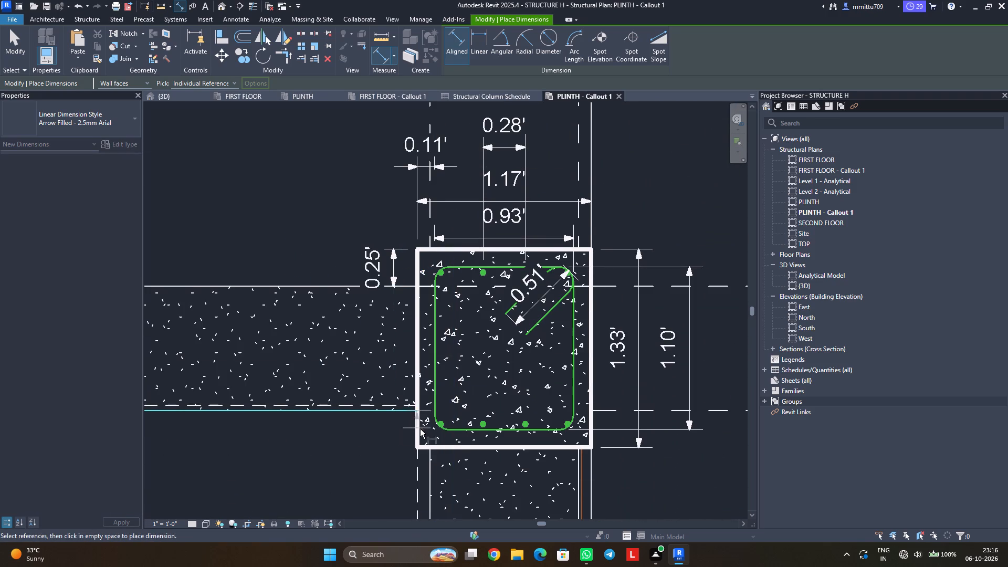
key("Tab")
key("Tab")
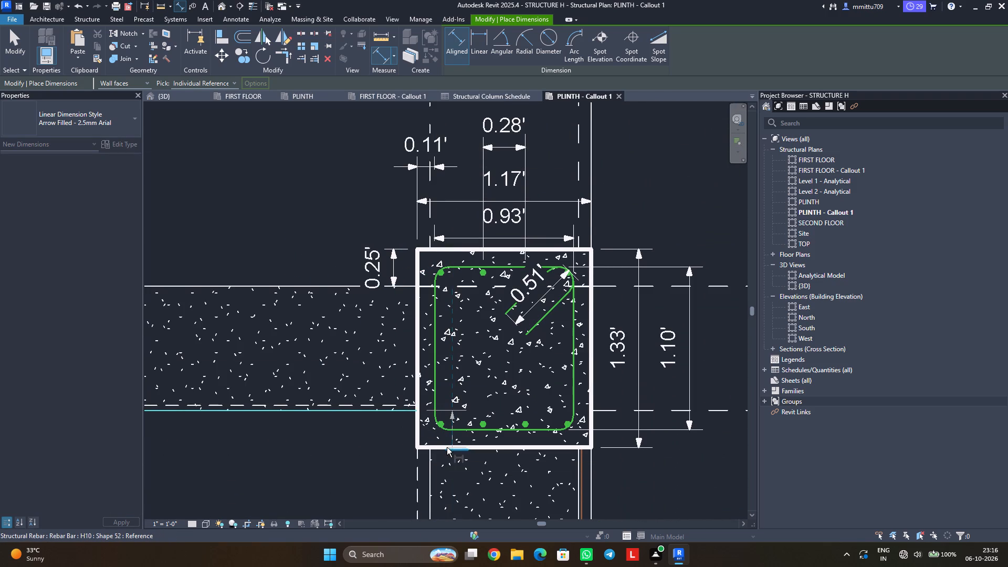
key("Tab")
key("Tab")
key("Tab")
key("Tab")
key("Tab")
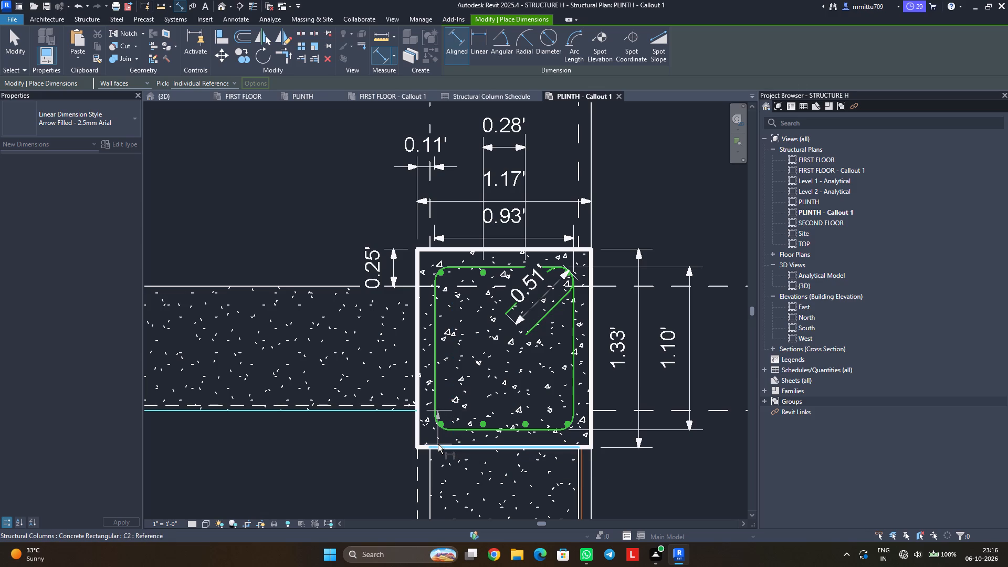
key("Tab")
left_click(438, 444)
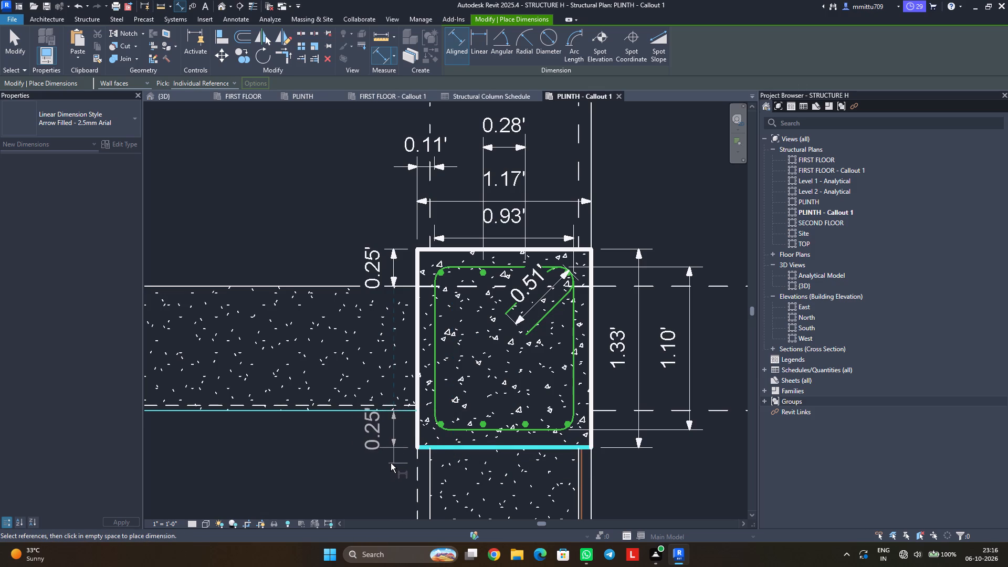
left_click(394, 463)
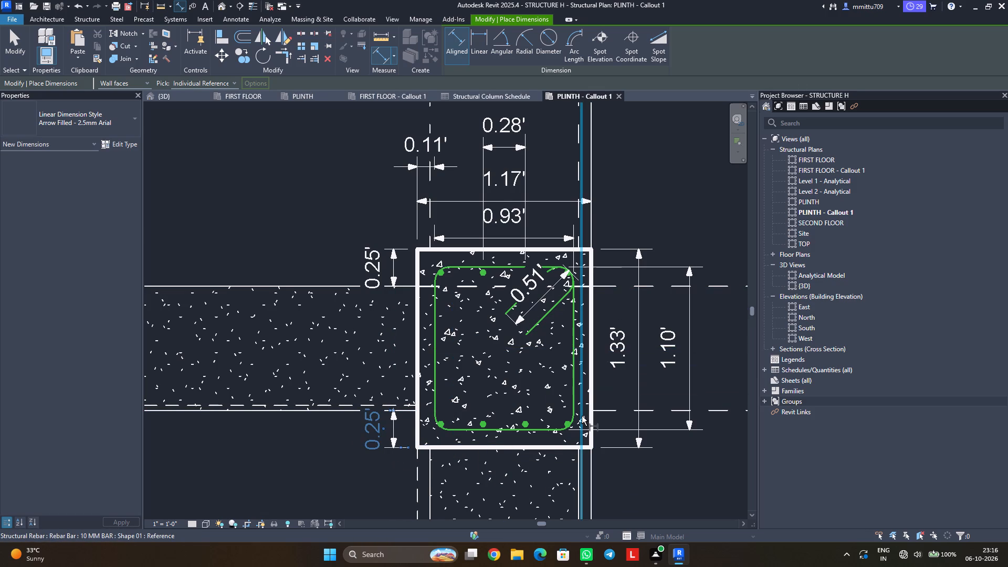
scroll(582, 416, "down", 6)
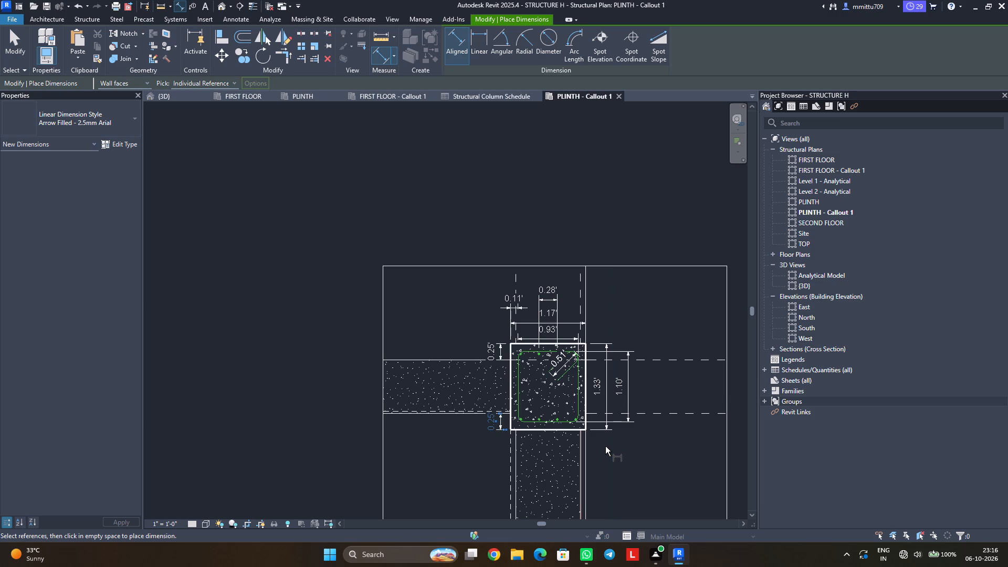
key("Escape")
key("Escape")
scroll(605, 446, "down", 3)
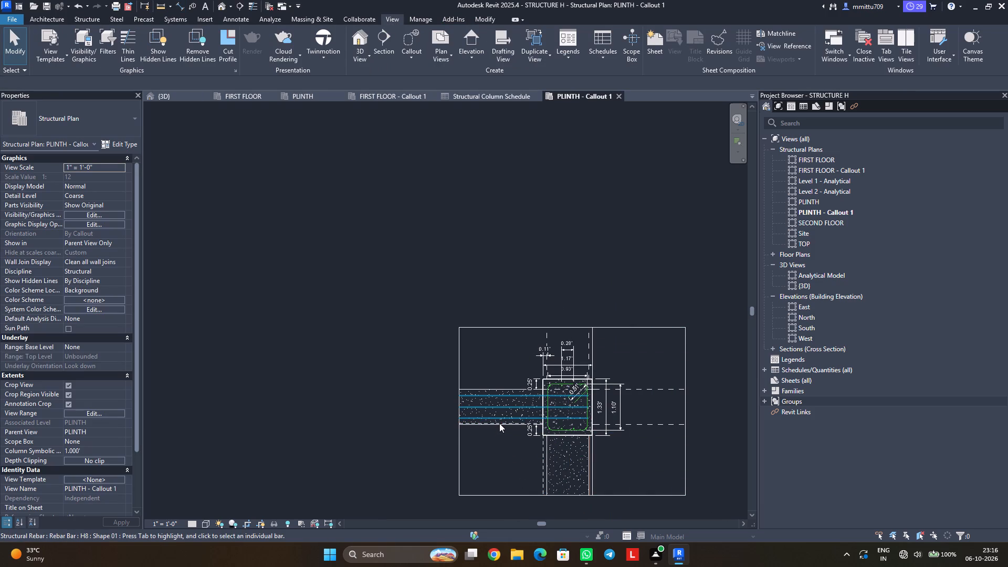
Add an aligned dimension for the horizontal beam's width, between its lower and upper edges, placed across the beam beside the column.
type("DI")
scroll(499, 423, "up", 2)
scroll(503, 422, "down", 1)
scroll(503, 422, "up", 2)
scroll(503, 422, "down", 1)
scroll(503, 422, "up", 1)
scroll(503, 422, "down", 2)
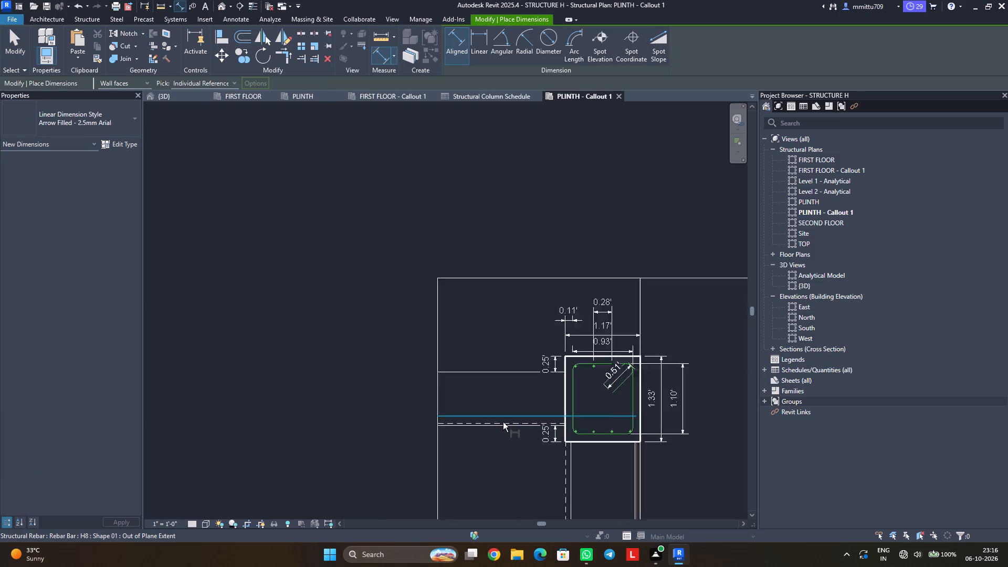
scroll(503, 422, "down", 2)
scroll(503, 422, "up", 6)
scroll(503, 422, "down", 1)
scroll(503, 422, "up", 2)
scroll(503, 422, "down", 2)
scroll(503, 422, "up", 2)
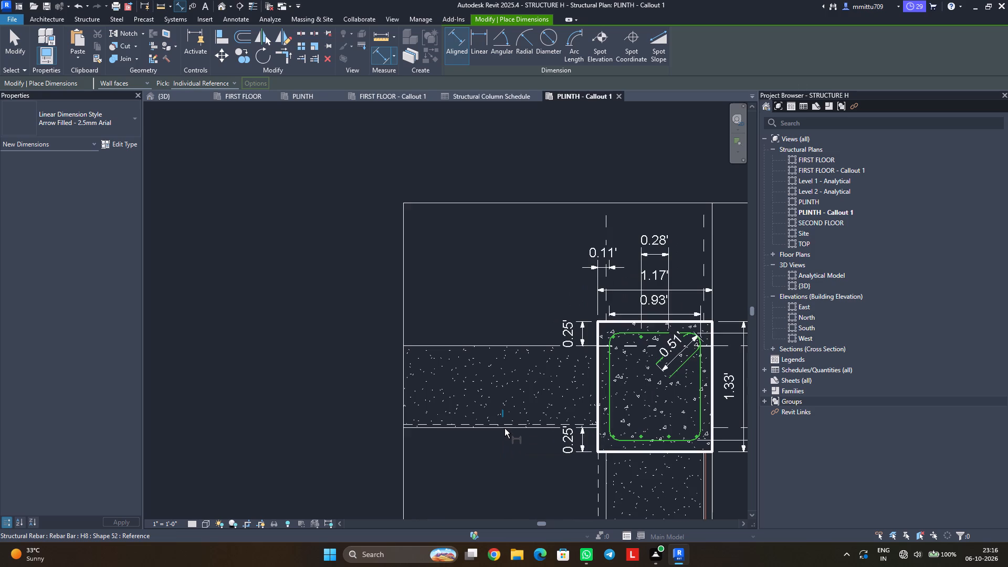
left_click(505, 428)
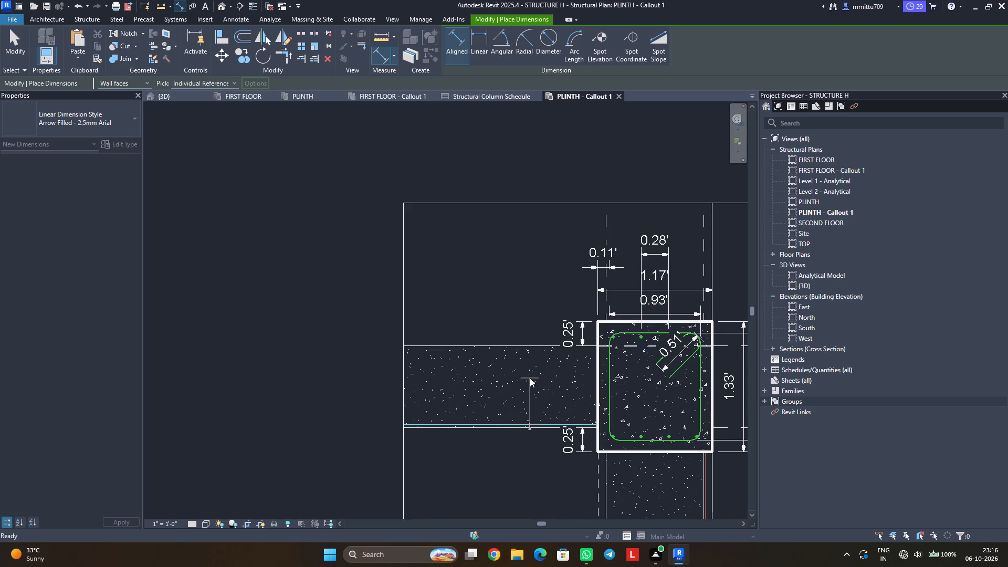
key("Escape")
left_click(523, 432)
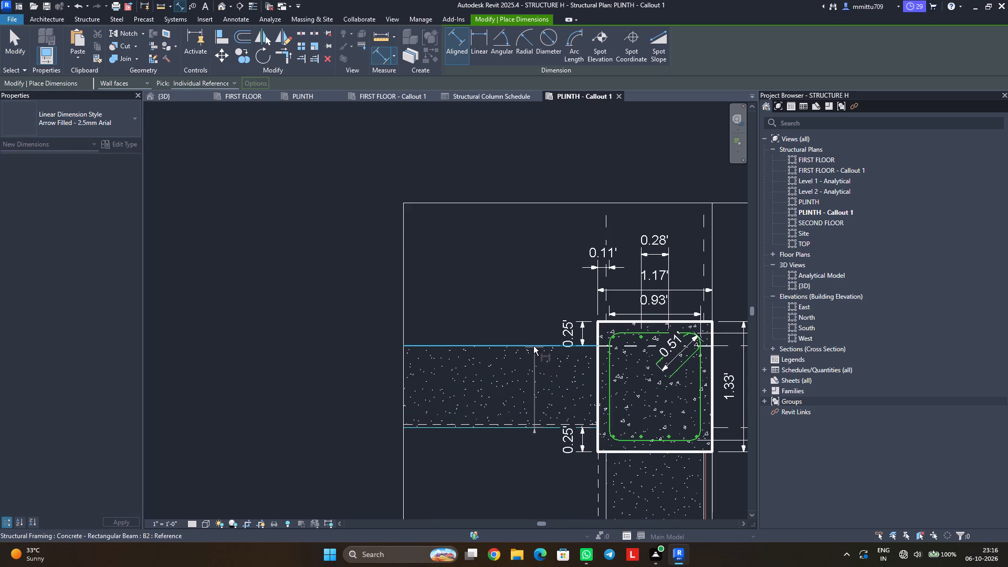
left_click(533, 346)
left_click(530, 312)
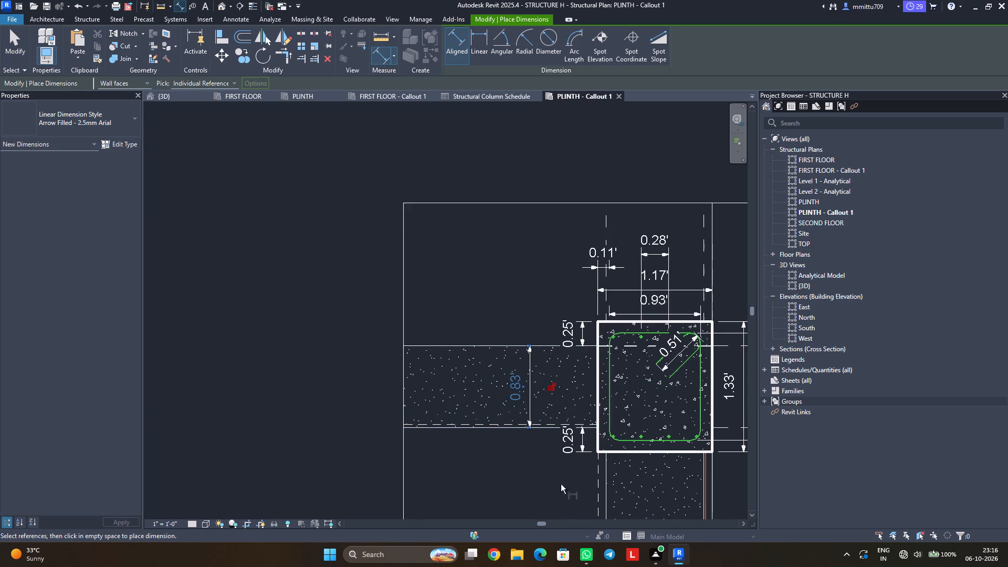
Add an aligned dimension for the vertical beam's width, between its left and right edges, placed across the beam just below the column.
middle_click_drag(558, 487, 438, 316)
scroll(438, 316, "up", 1)
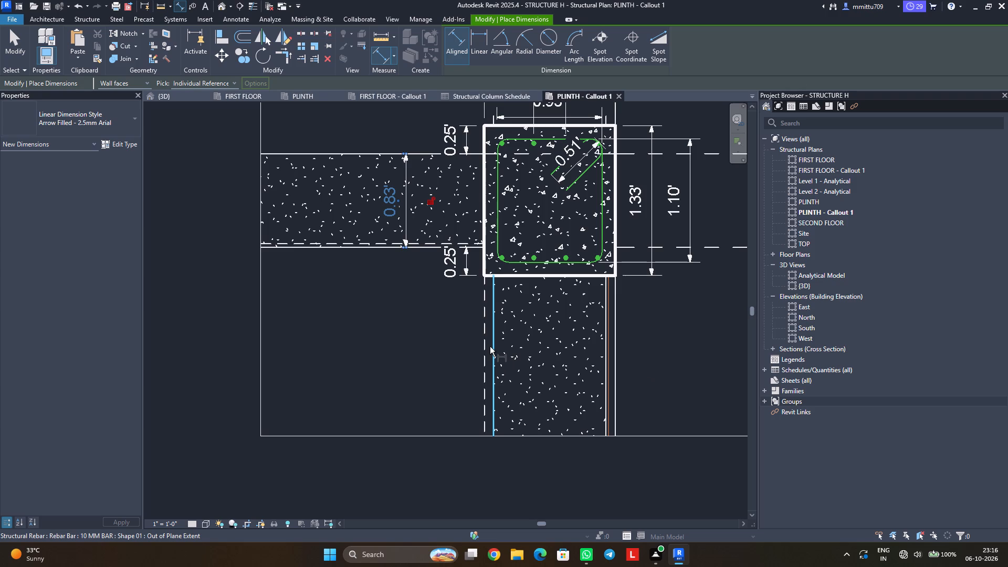
scroll(490, 346, "up", 9)
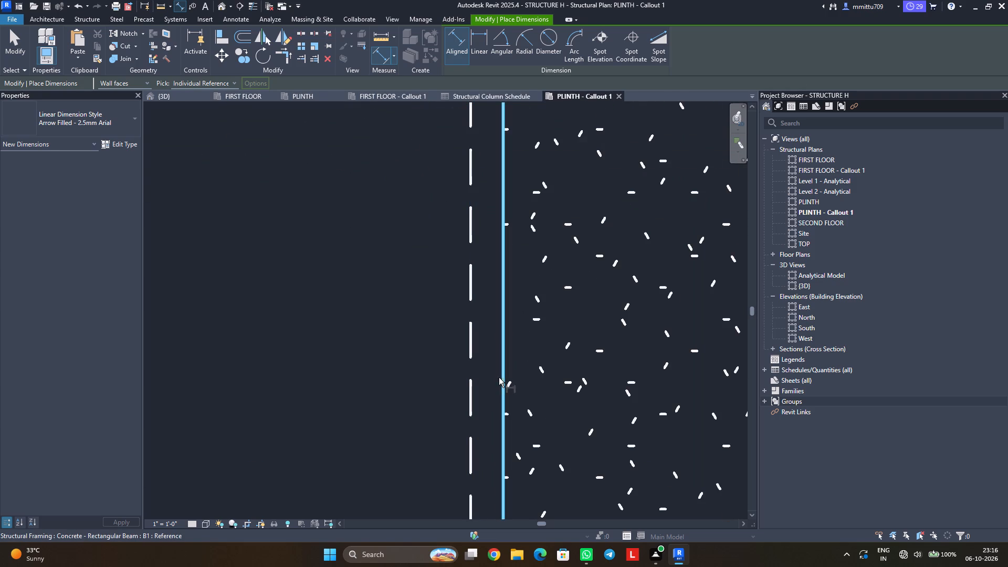
left_click(501, 381)
scroll(543, 384, "down", 5)
middle_click_drag(628, 374, 480, 360)
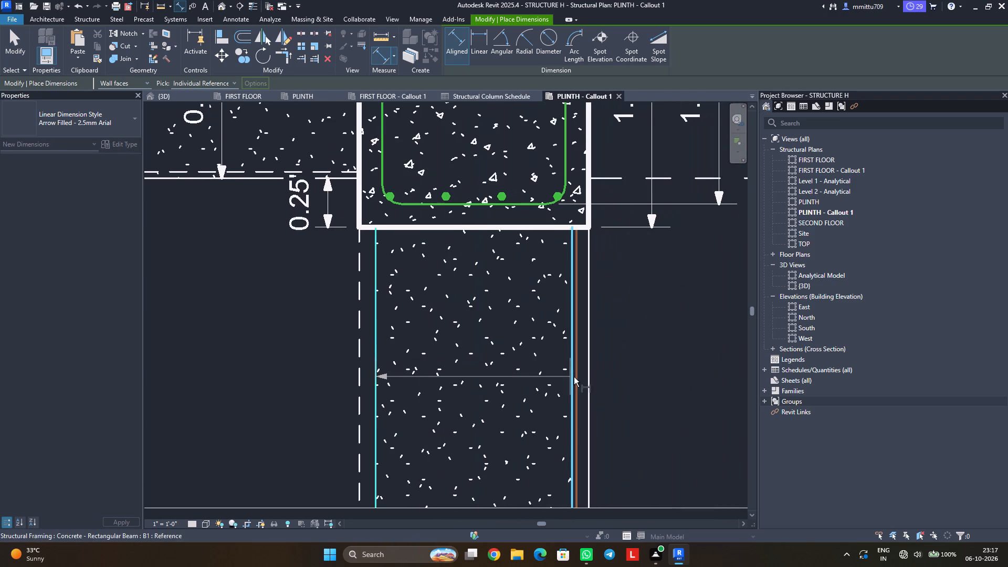
scroll(567, 385, "up", 1)
scroll(567, 385, "down", 1)
scroll(567, 385, "up", 3)
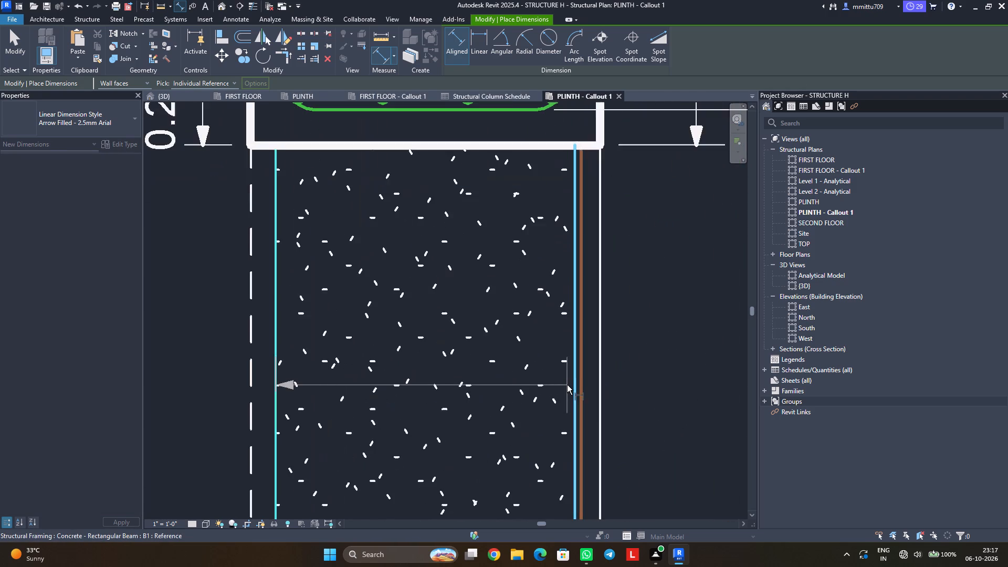
scroll(567, 385, "up", 2)
left_click(574, 387)
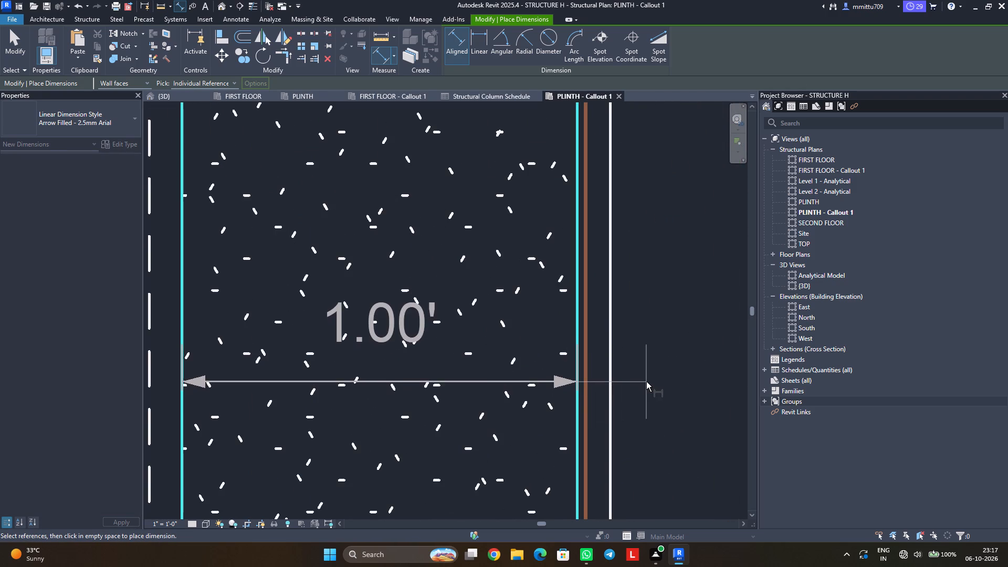
scroll(665, 301, "down", 5)
scroll(665, 301, "up", 1)
scroll(665, 301, "down", 1)
middle_click_drag(665, 269, 664, 352)
left_click(668, 345)
key("Escape")
key("Escape")
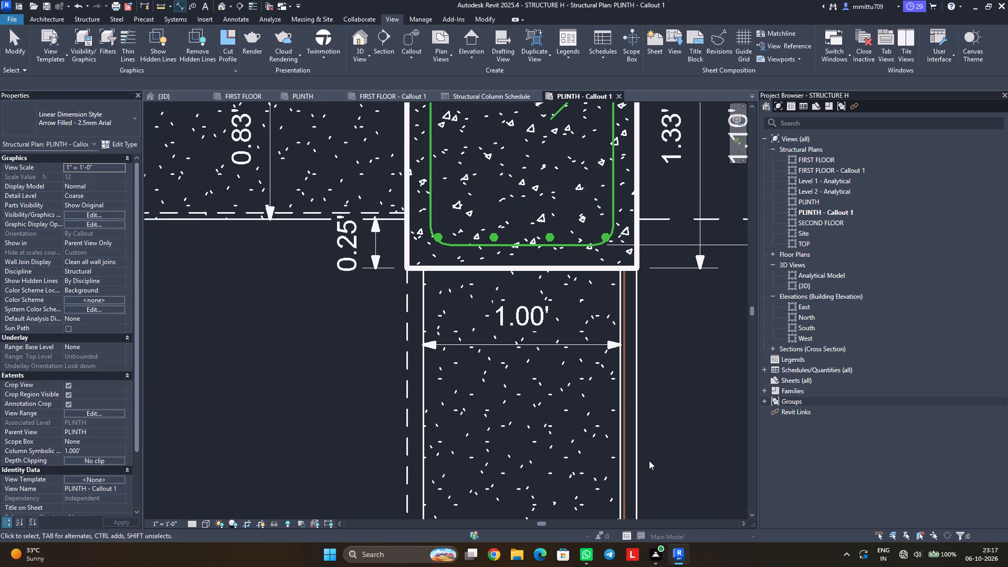
Examine the finished PLINTH callout, selecting the beams on both sides of the column and the stair edge to identify them.
scroll(649, 460, "down", 5)
middle_click_drag(664, 448, 614, 419)
scroll(614, 419, "down", 3)
middle_click_drag(626, 411, 610, 417)
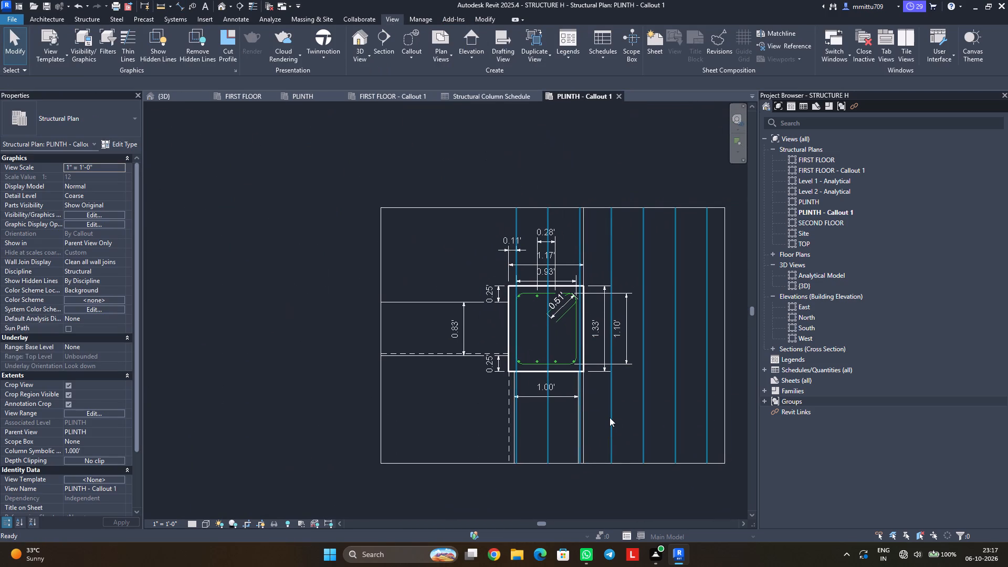
scroll(610, 417, "up", 1)
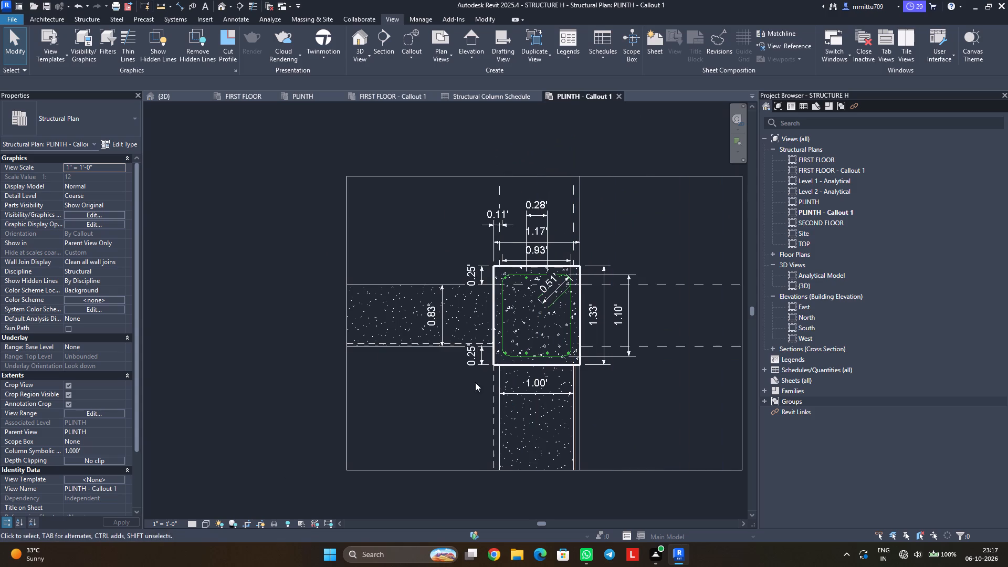
left_click(664, 348)
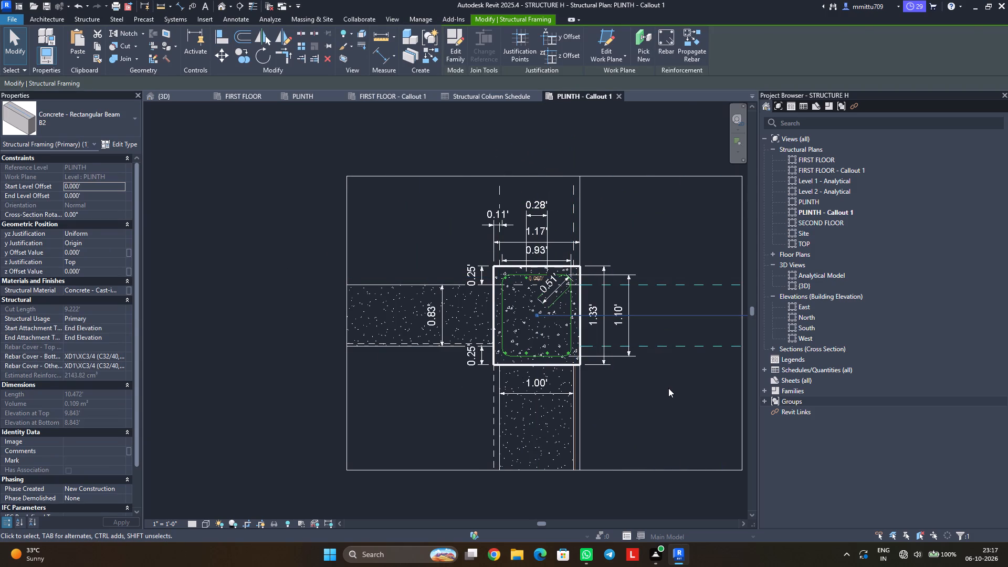
left_click(668, 388)
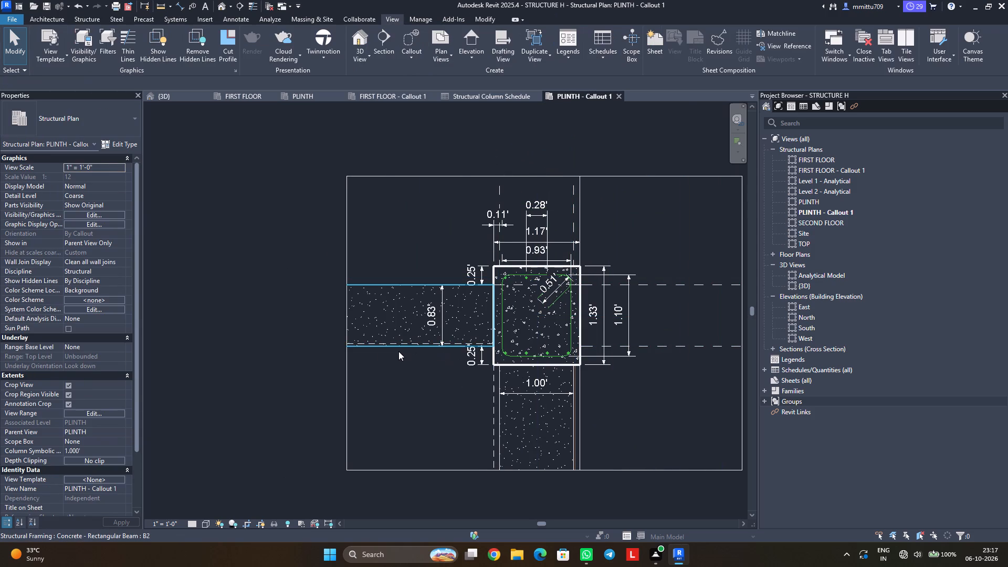
left_click(398, 351)
left_click(399, 387)
left_click(411, 342)
left_click(406, 377)
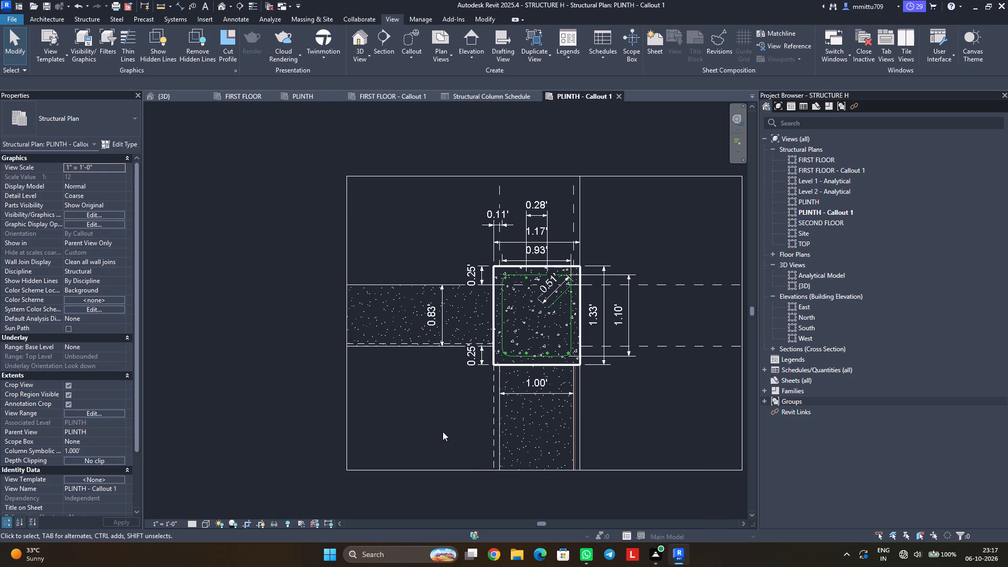
middle_click_drag(518, 431, 472, 430)
scroll(518, 431, "down", 1)
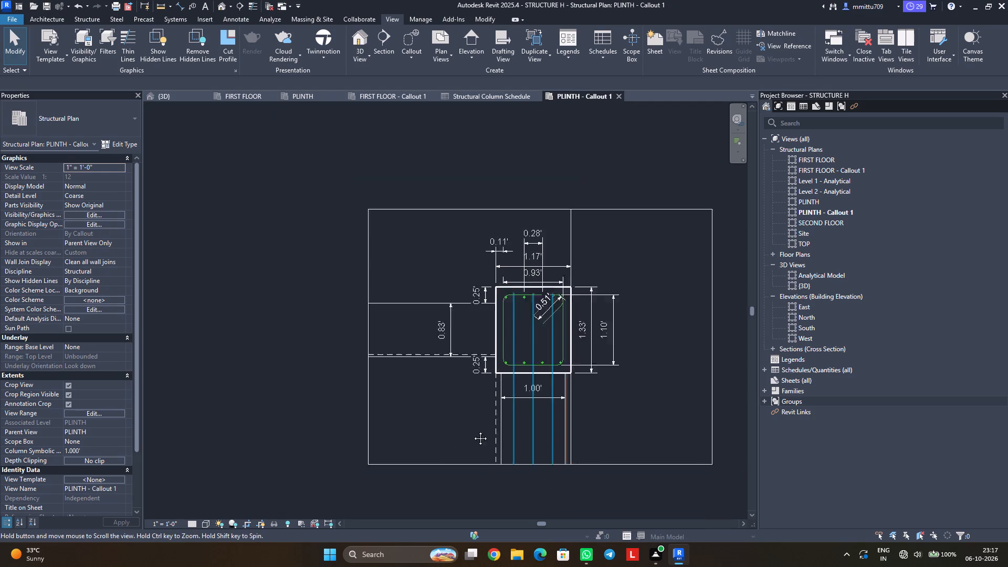
middle_click_drag(472, 430, 442, 430)
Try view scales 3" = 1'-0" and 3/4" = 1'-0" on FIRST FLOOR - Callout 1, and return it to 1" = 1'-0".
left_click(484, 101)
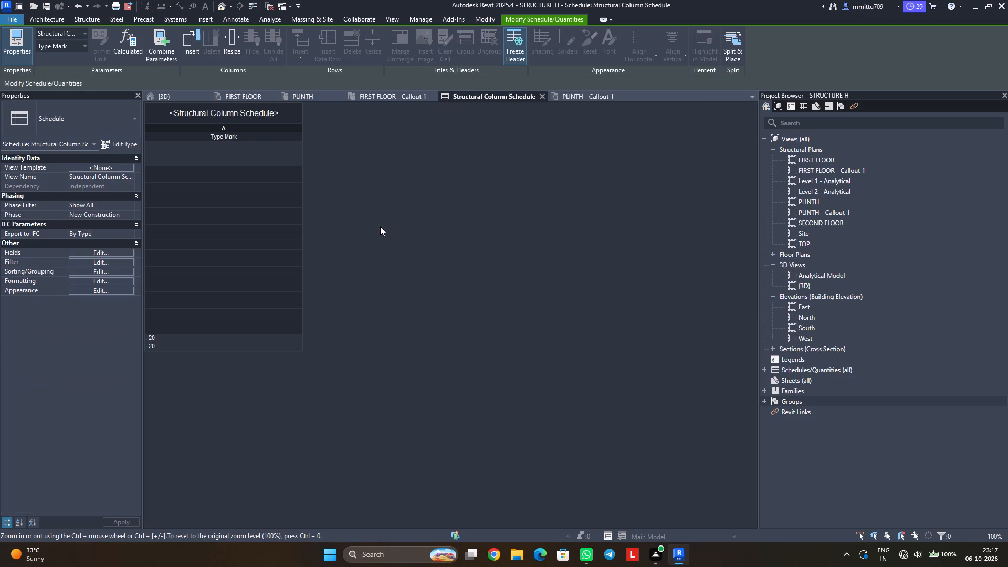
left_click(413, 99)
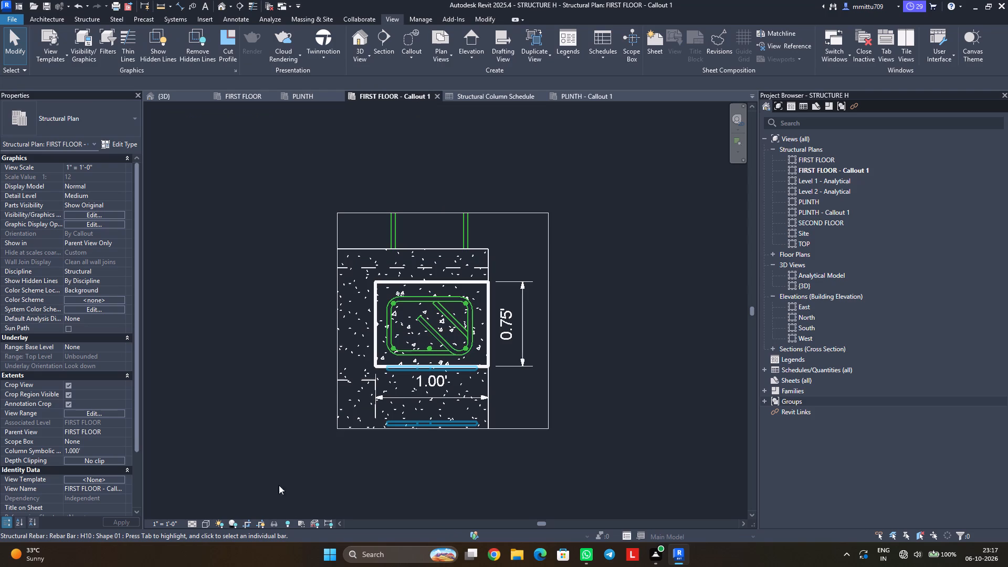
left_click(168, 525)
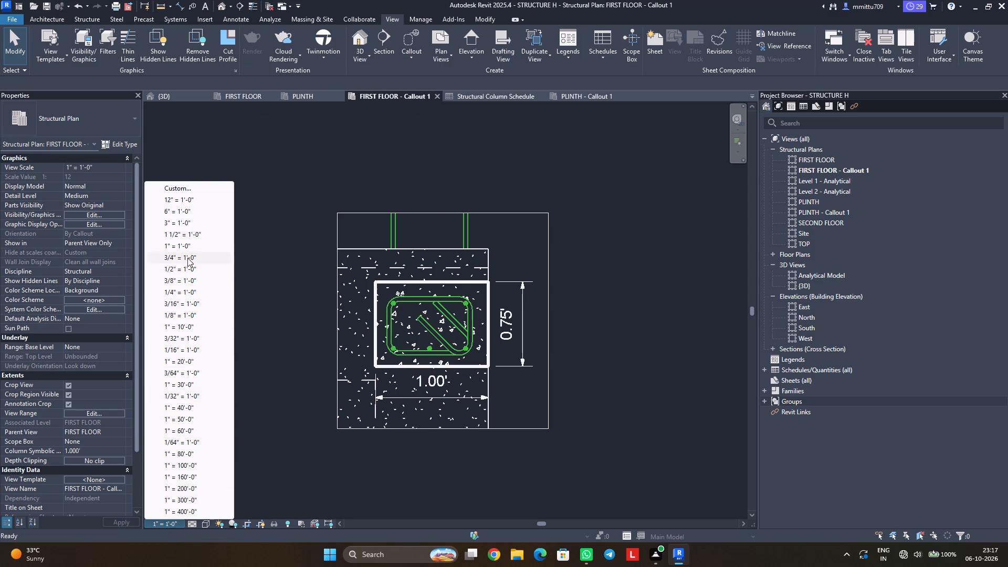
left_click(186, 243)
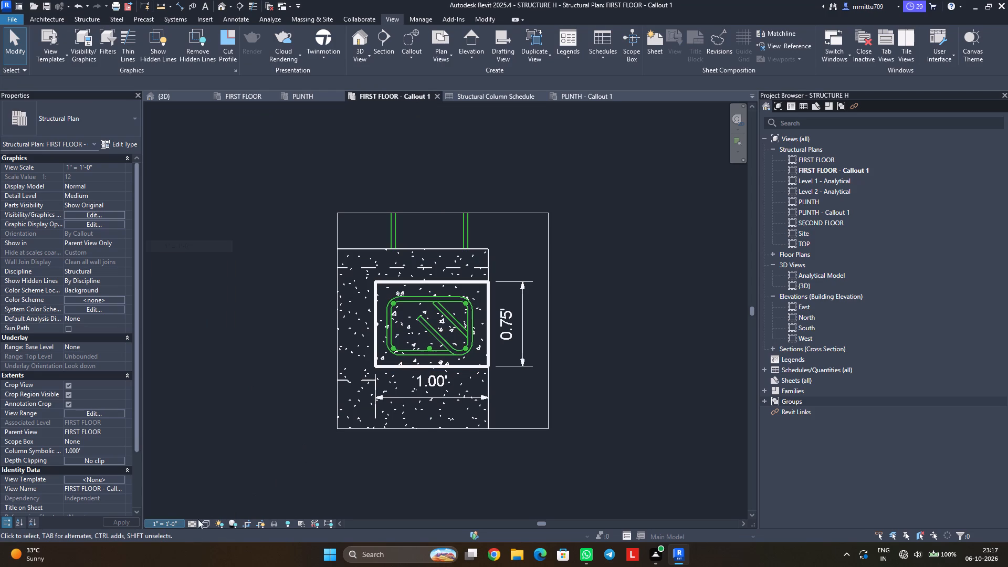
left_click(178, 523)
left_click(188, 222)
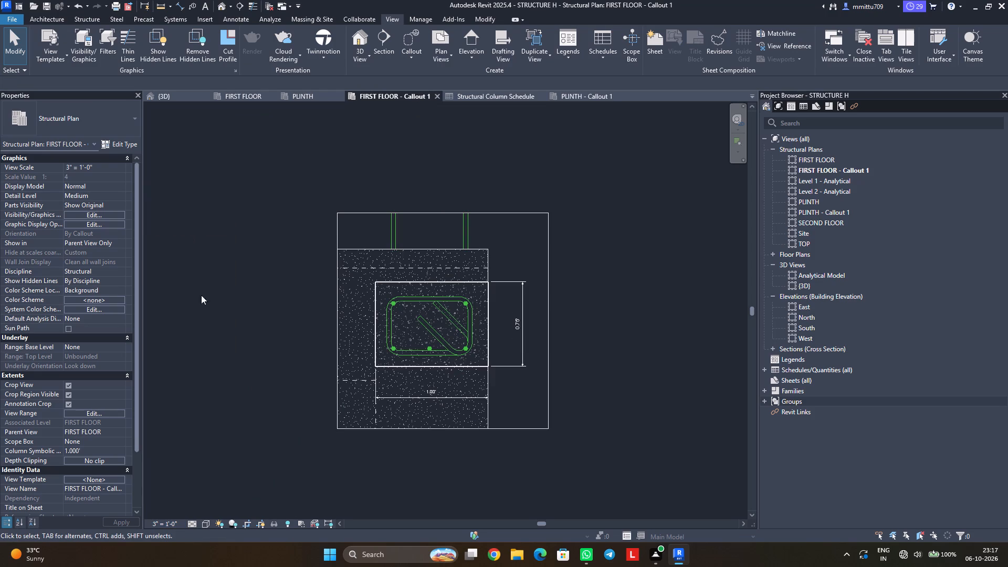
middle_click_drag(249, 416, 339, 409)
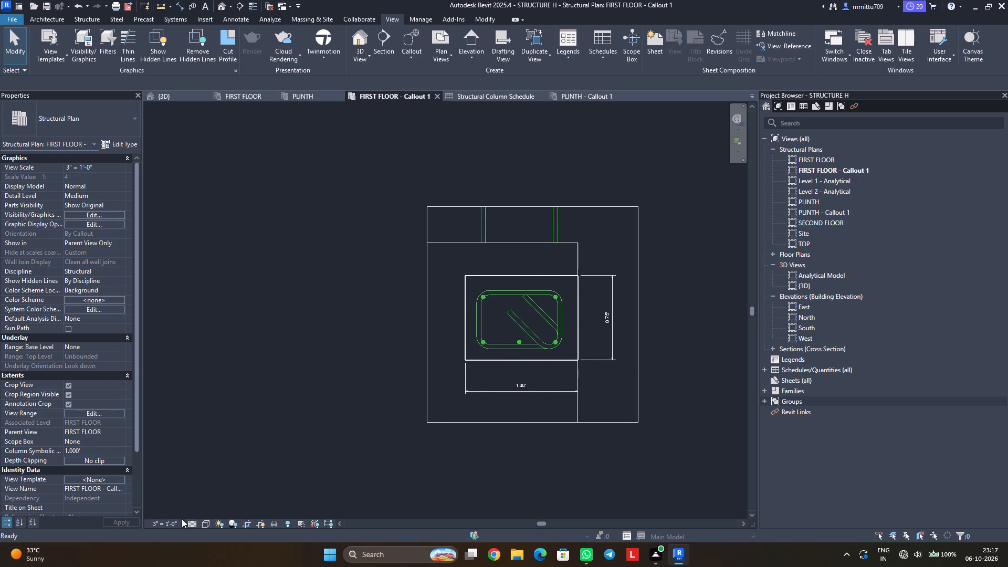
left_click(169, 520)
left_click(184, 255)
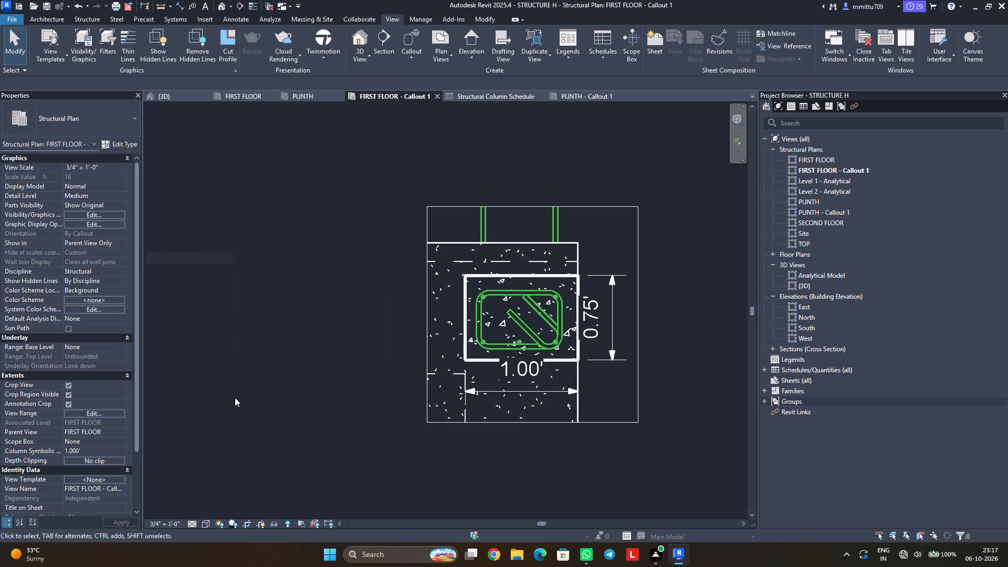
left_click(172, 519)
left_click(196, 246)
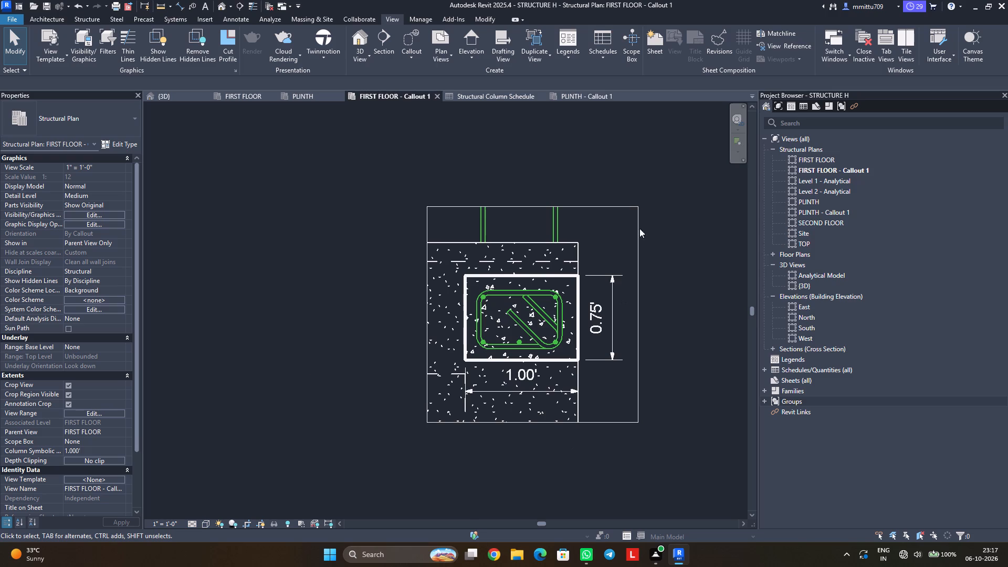
Compare the PLINTH callout with the FIRST FLOOR callout and look through the FIRST FLOOR callout's view properties.
left_click(602, 98)
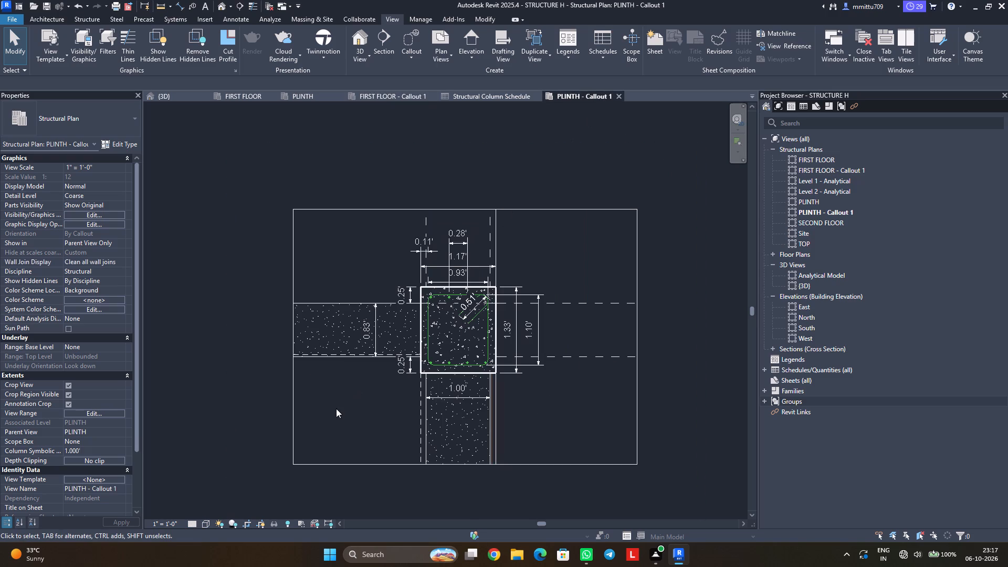
left_click(412, 94)
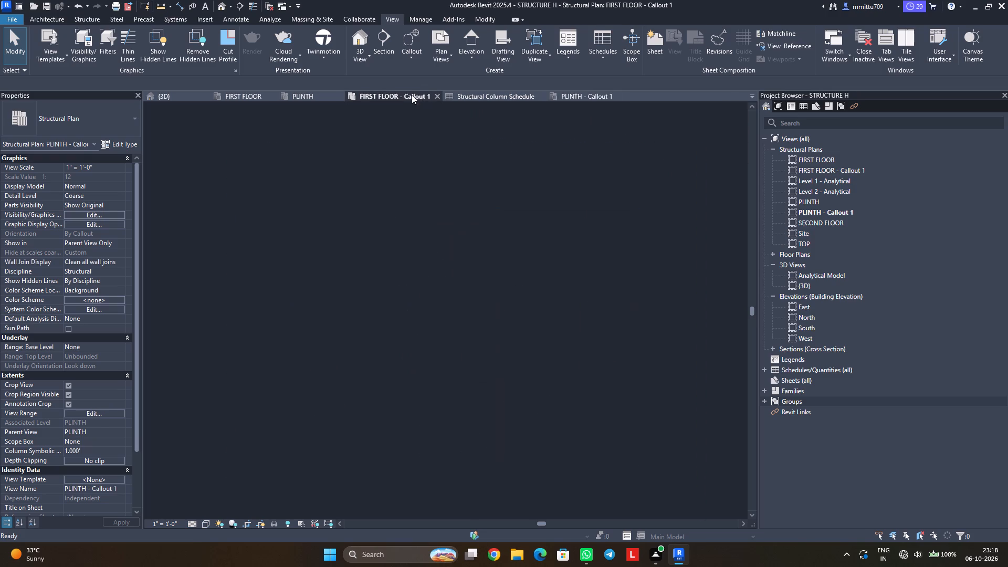
scroll(437, 397, "down", 2)
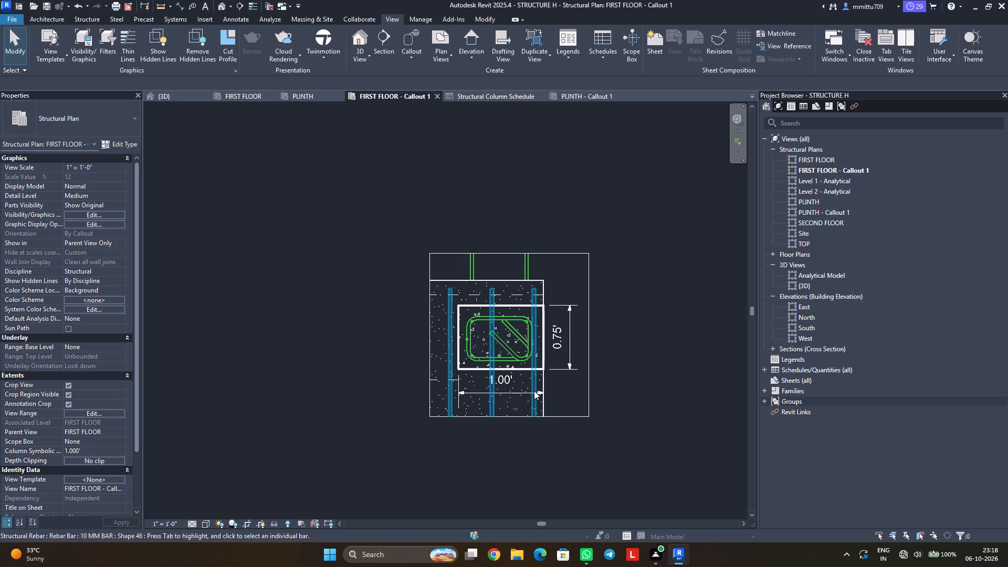
middle_click(534, 391)
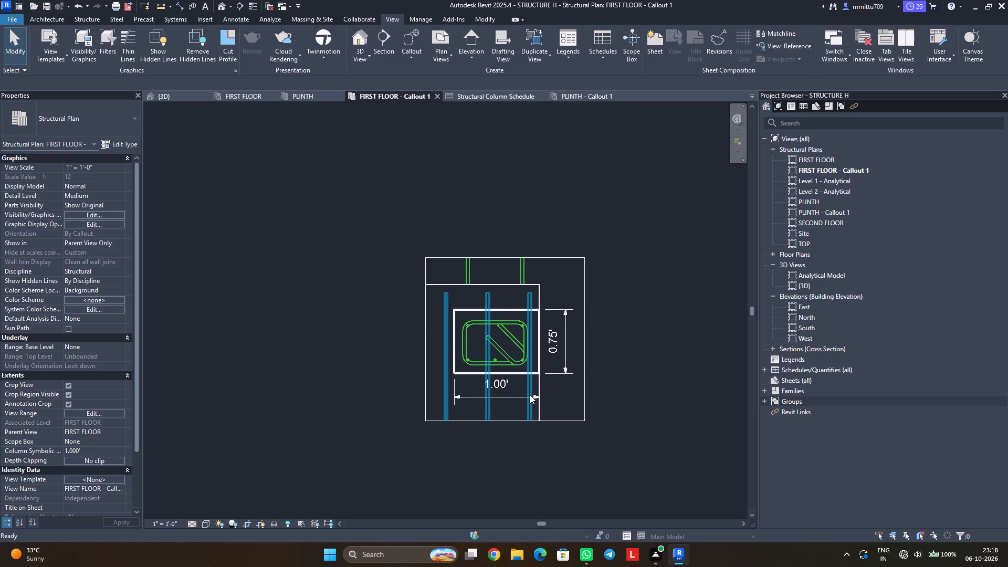
middle_click_drag(524, 387, 518, 388)
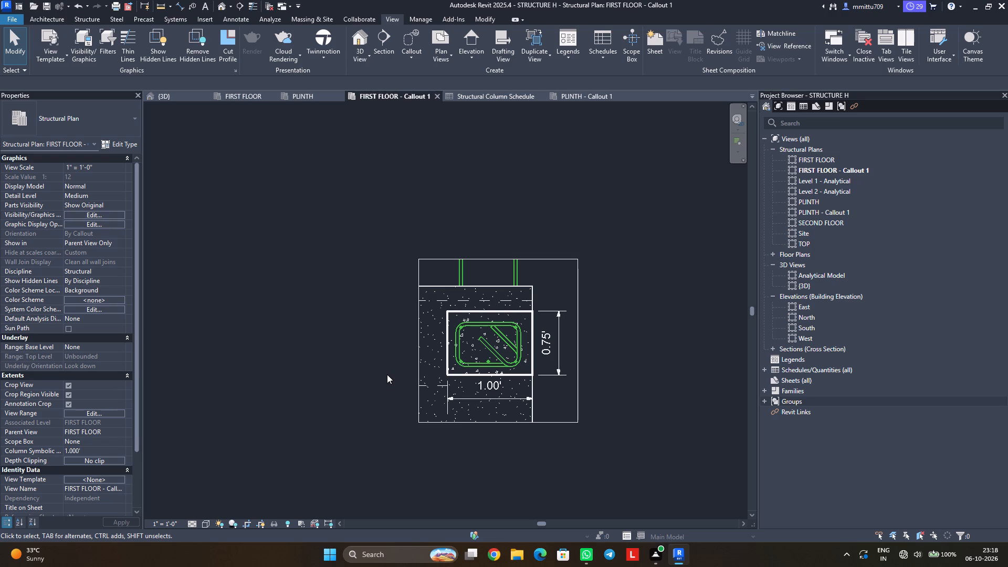
left_click_drag(134, 391, 132, 438)
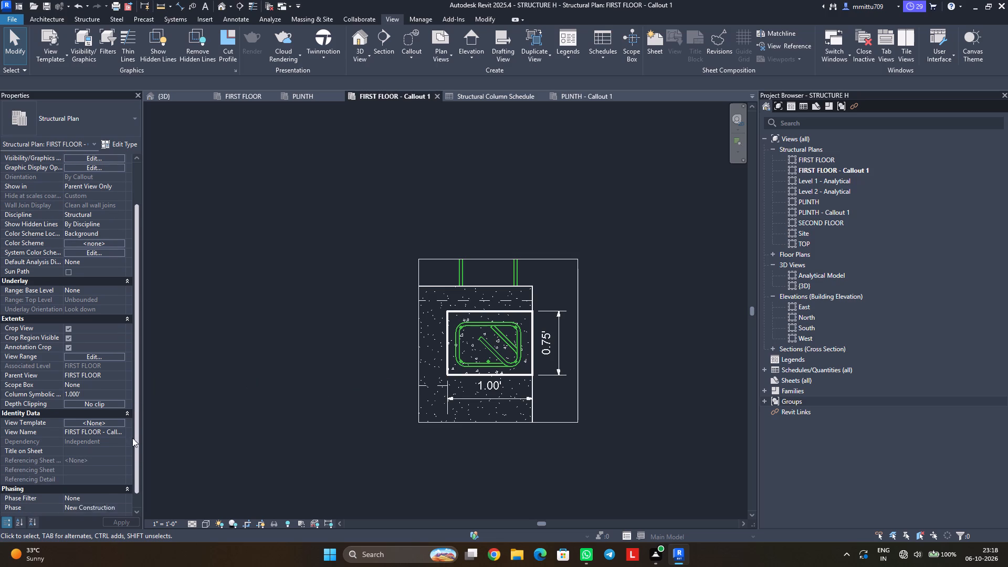
left_click_drag(132, 438, 131, 486)
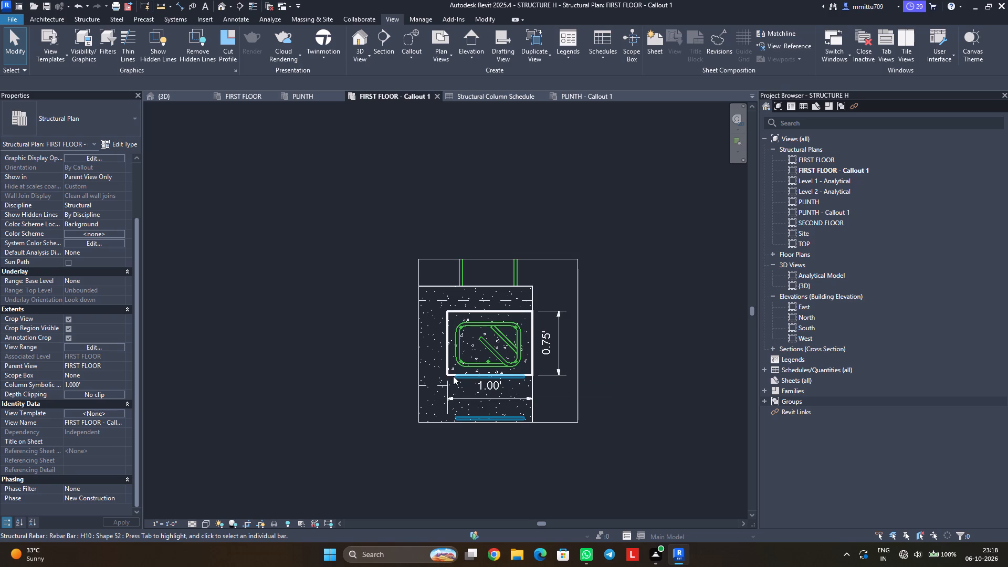
Select the rectangular column in FIRST FLOOR - Callout 1, picking it from the overlapping rebars, and review its properties.
key("Tab")
key("Tab")
key("Tab")
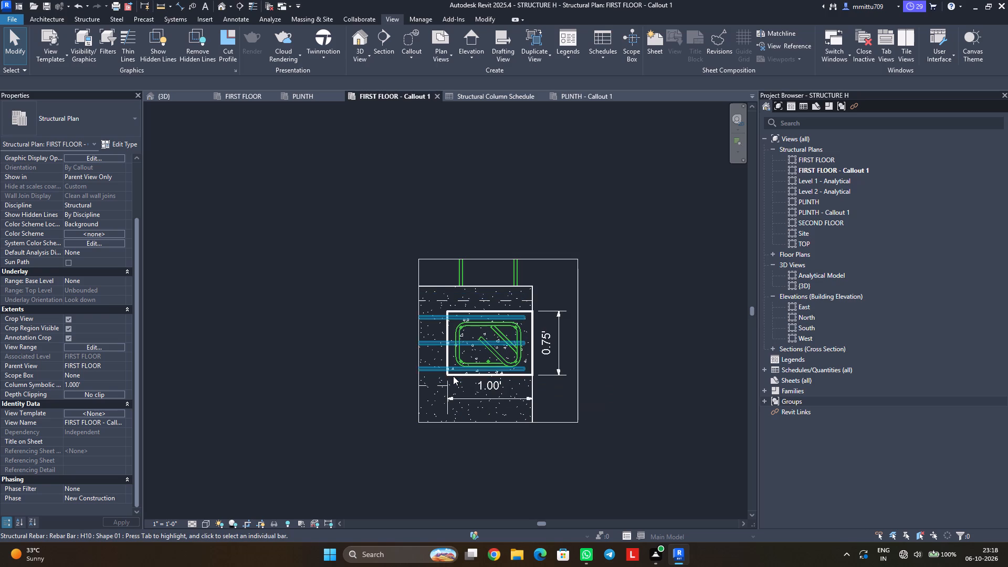
key("Tab")
key("Tab")
key("Tab")
key("Tab")
key("Tab")
key("Tab")
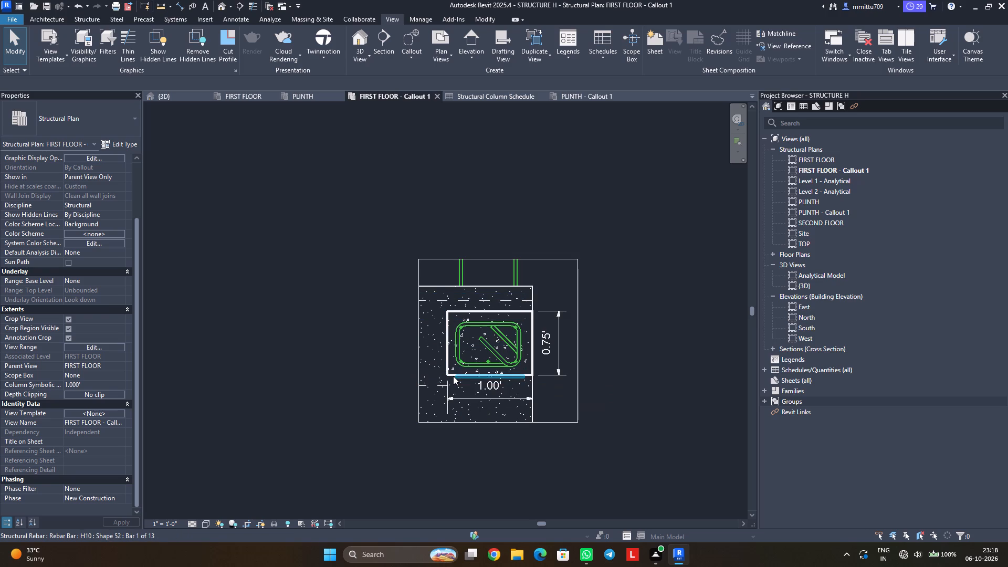
key("Tab")
key("Tab")
scroll(453, 372, "up", 7)
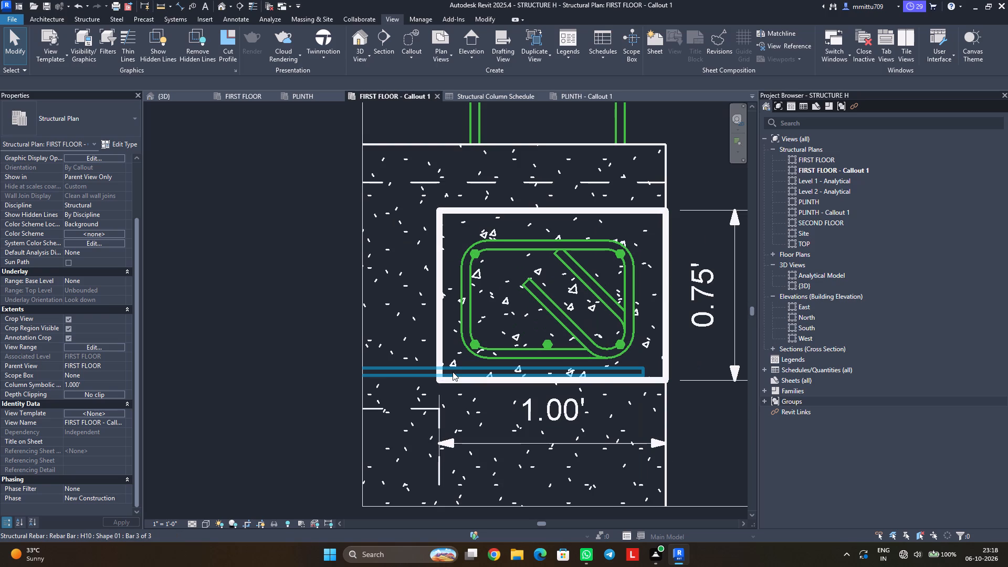
key("Tab")
left_click(452, 380)
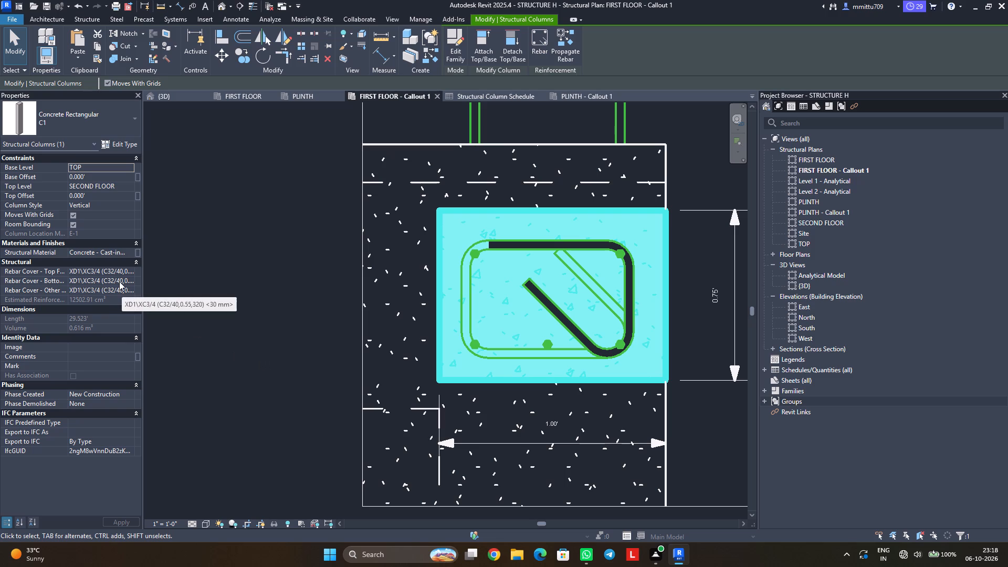
left_click(211, 226)
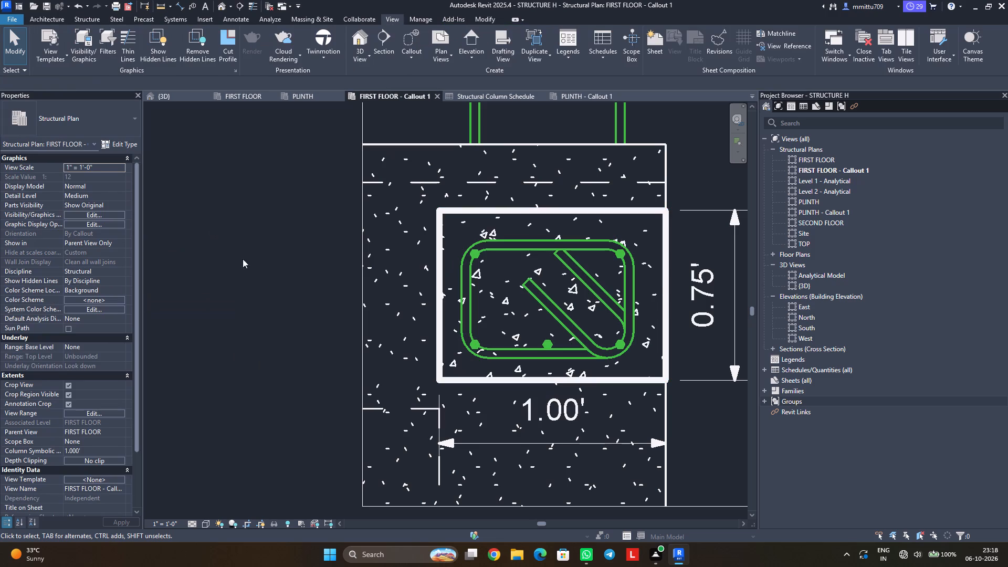
Set the view scale of FIRST FLOOR - Callout 1 to 3" = 1'-0".
scroll(283, 280, "down", 4)
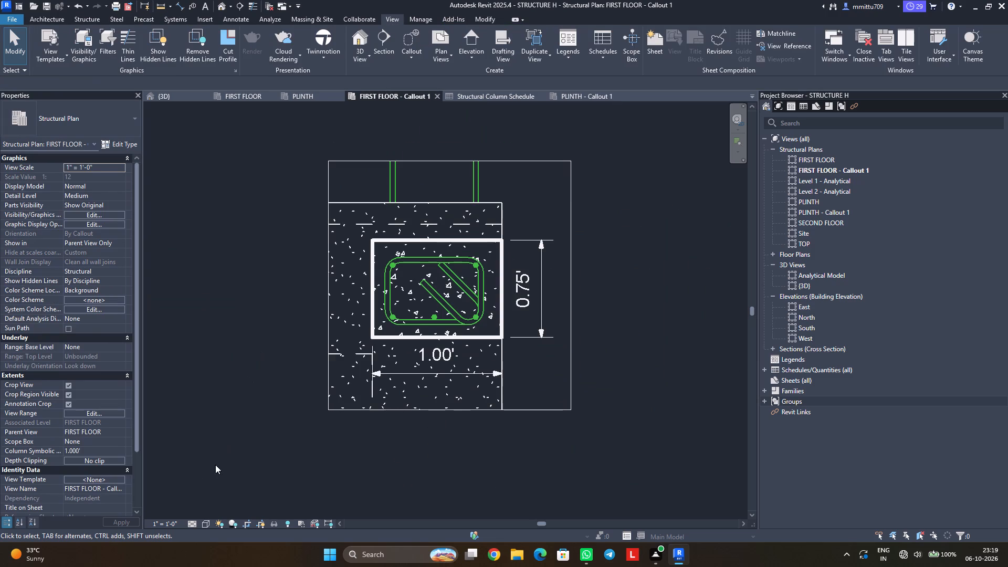
left_click(166, 521)
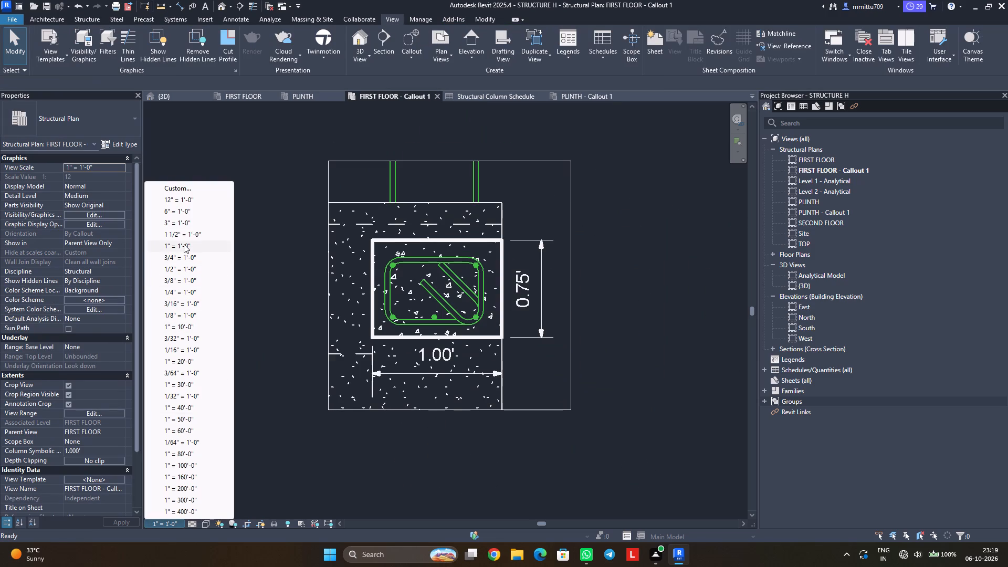
left_click(184, 244)
left_click(167, 521)
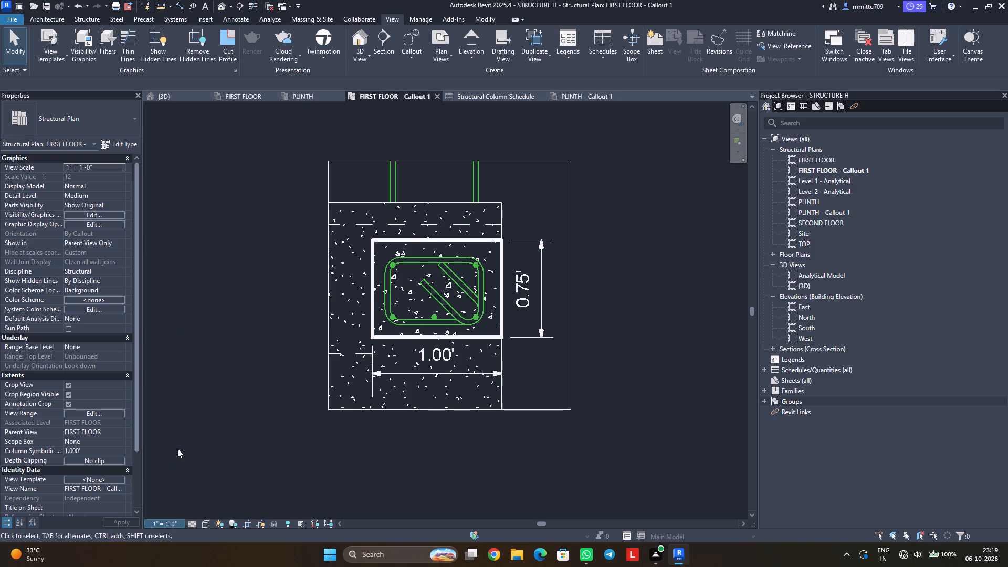
left_click(165, 523)
left_click(184, 225)
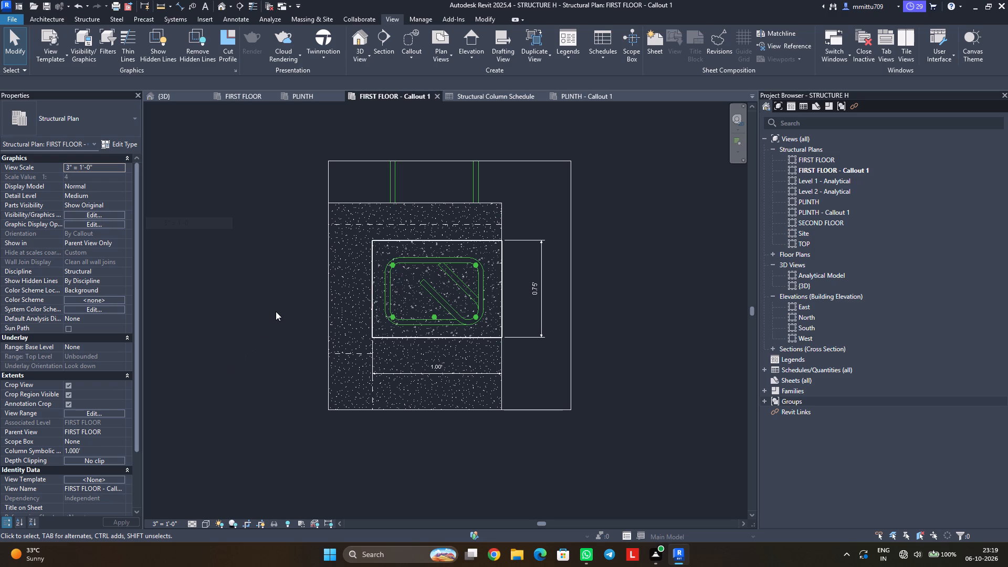
left_click(279, 356)
middle_click_drag(329, 304, 348, 342)
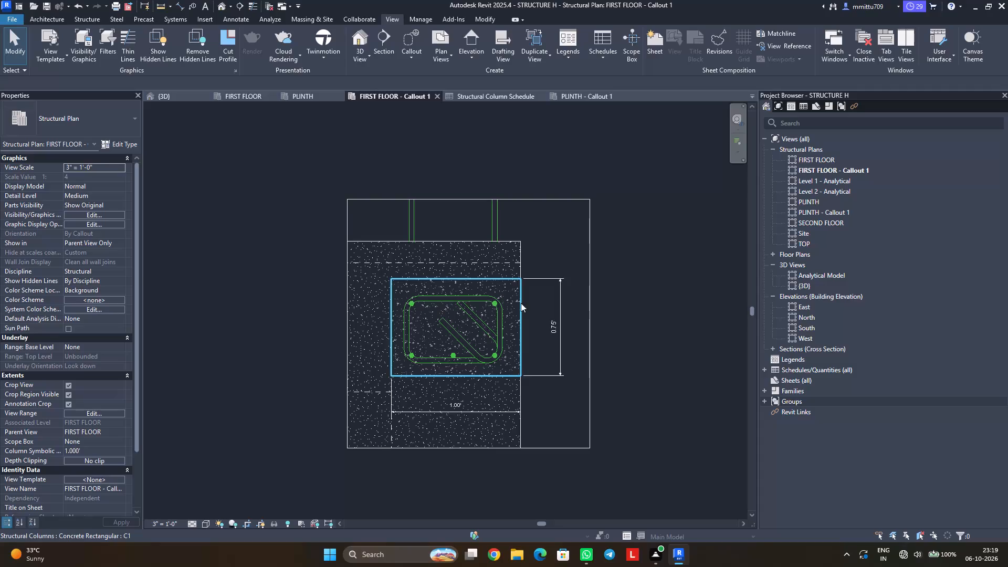
Review the PLINTH plan, the 3D view of the whole structure and the FIRST FLOOR plan.
left_click(310, 93)
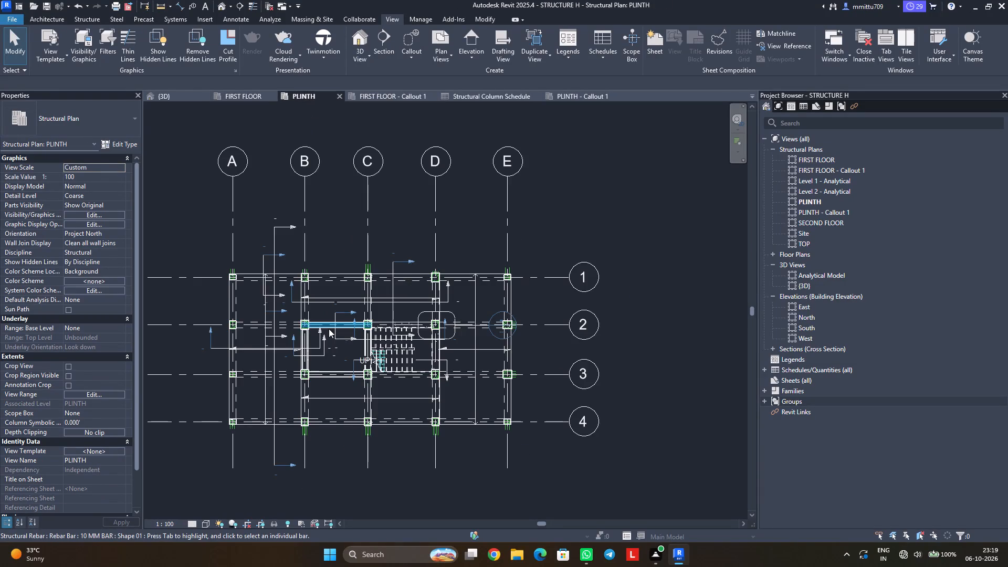
scroll(329, 329, "down", 1)
middle_click_drag(328, 390, 363, 387)
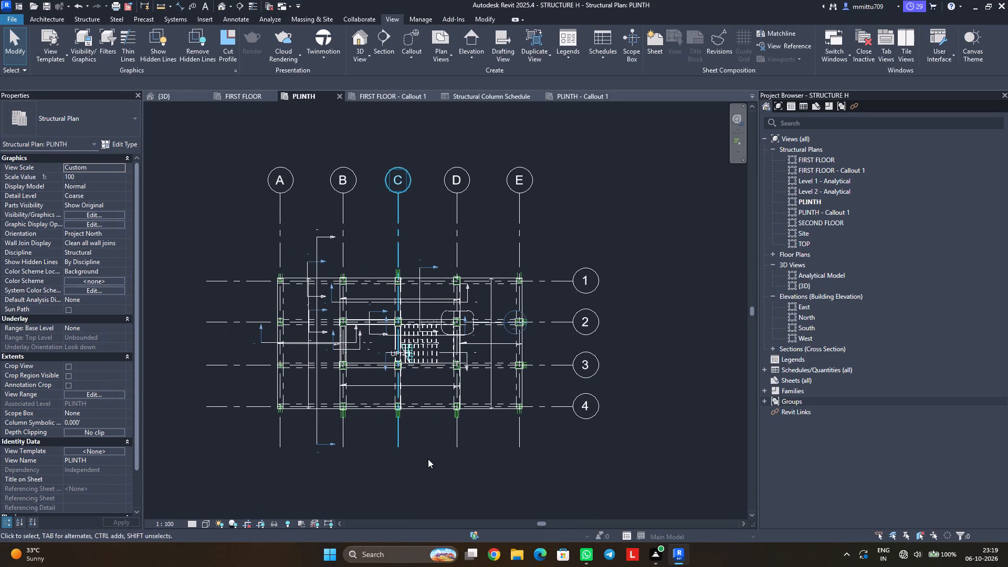
left_click(175, 100)
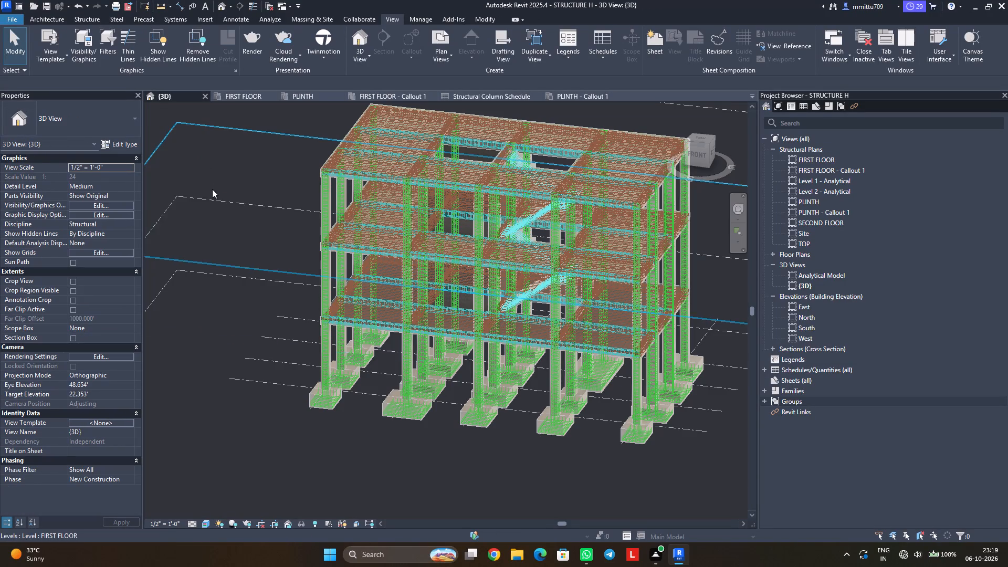
middle_click_drag(241, 241, 225, 273)
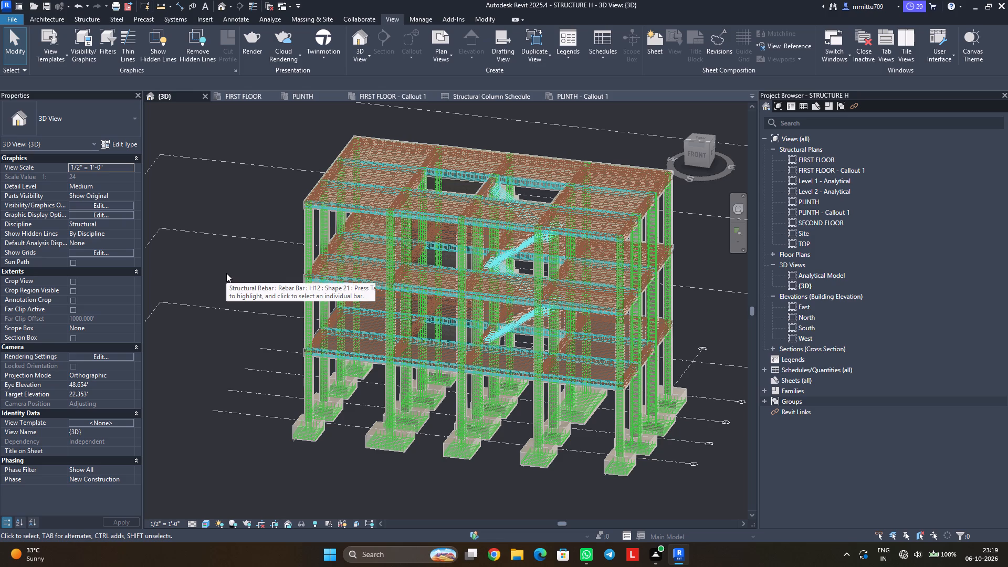
left_click(258, 98)
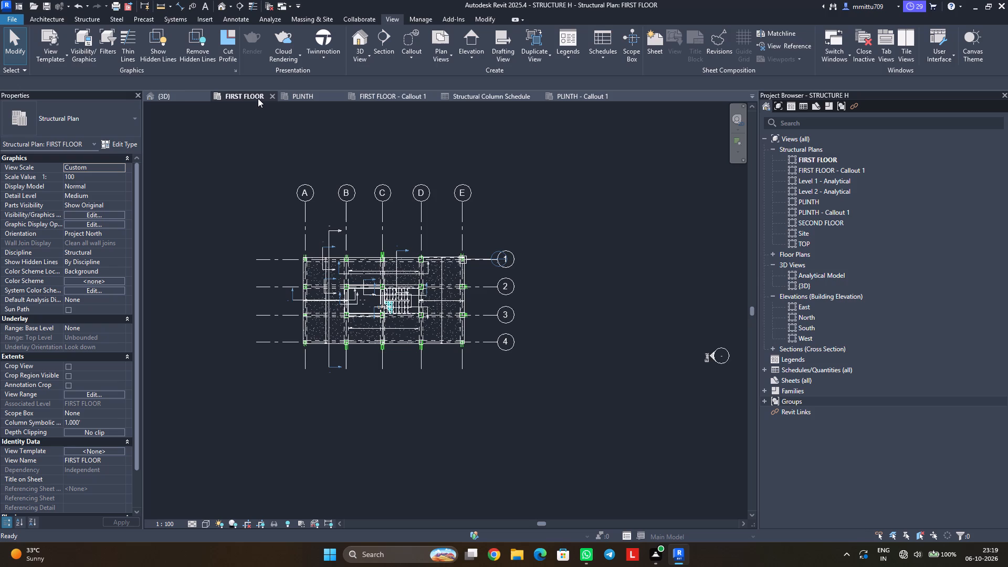
scroll(258, 98, "down", 1)
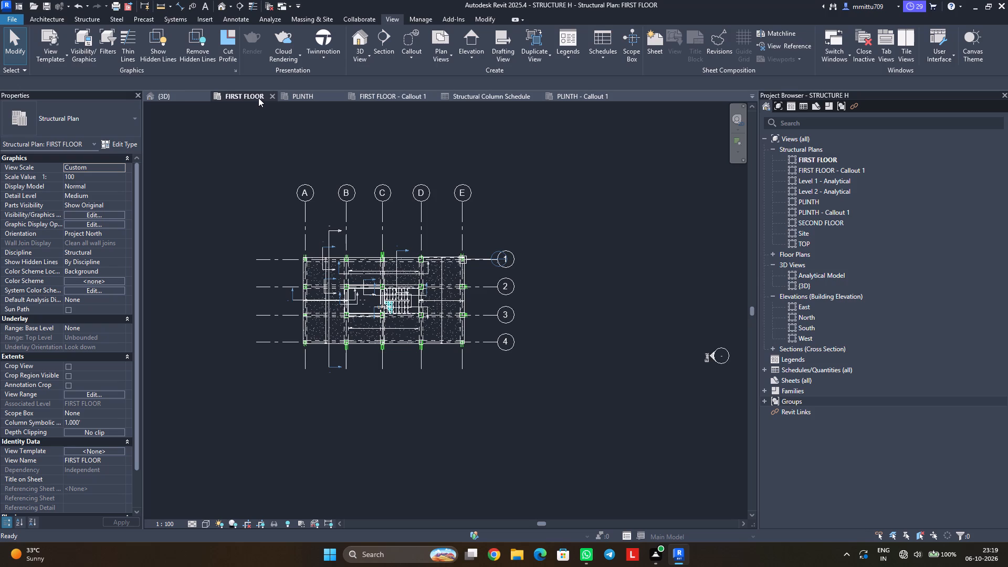
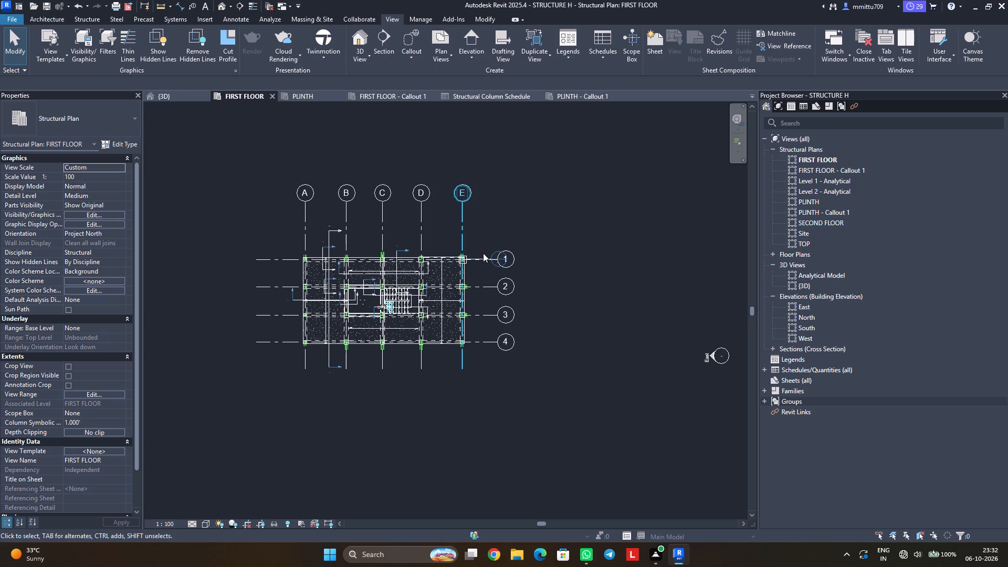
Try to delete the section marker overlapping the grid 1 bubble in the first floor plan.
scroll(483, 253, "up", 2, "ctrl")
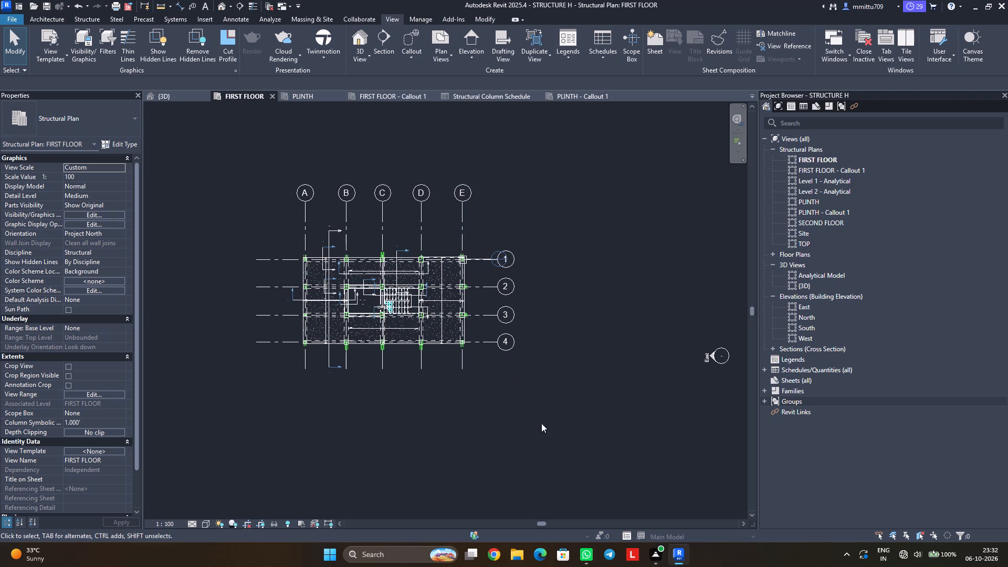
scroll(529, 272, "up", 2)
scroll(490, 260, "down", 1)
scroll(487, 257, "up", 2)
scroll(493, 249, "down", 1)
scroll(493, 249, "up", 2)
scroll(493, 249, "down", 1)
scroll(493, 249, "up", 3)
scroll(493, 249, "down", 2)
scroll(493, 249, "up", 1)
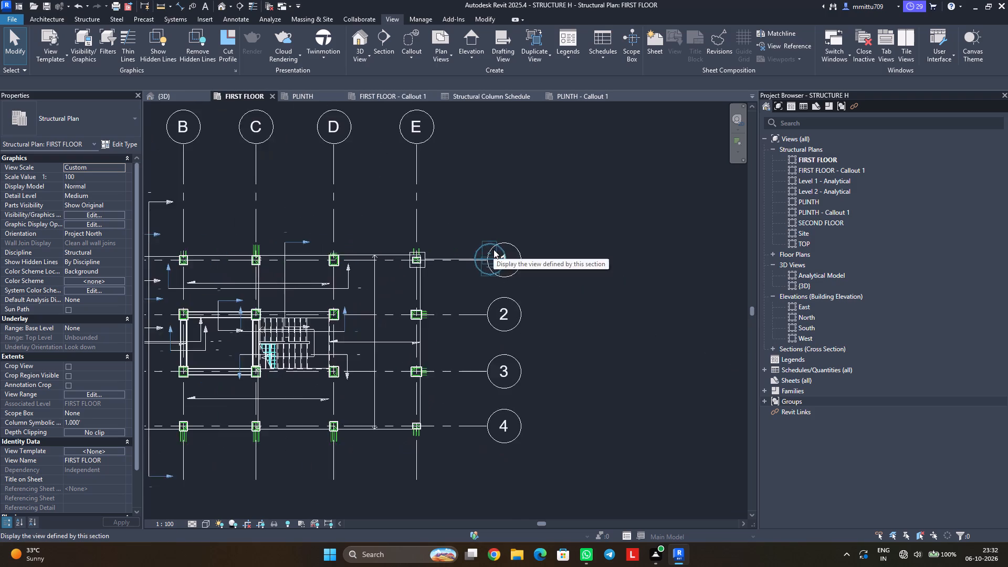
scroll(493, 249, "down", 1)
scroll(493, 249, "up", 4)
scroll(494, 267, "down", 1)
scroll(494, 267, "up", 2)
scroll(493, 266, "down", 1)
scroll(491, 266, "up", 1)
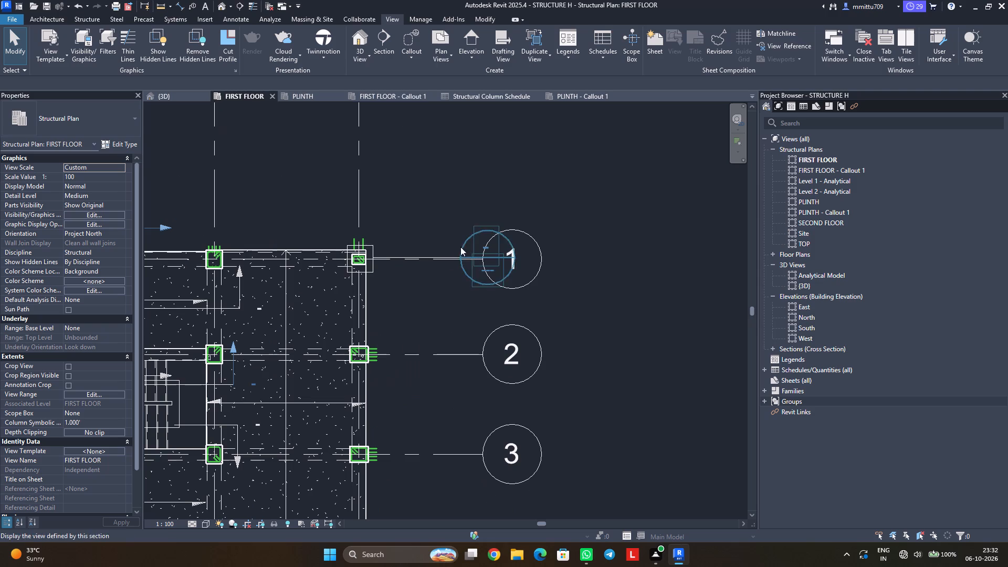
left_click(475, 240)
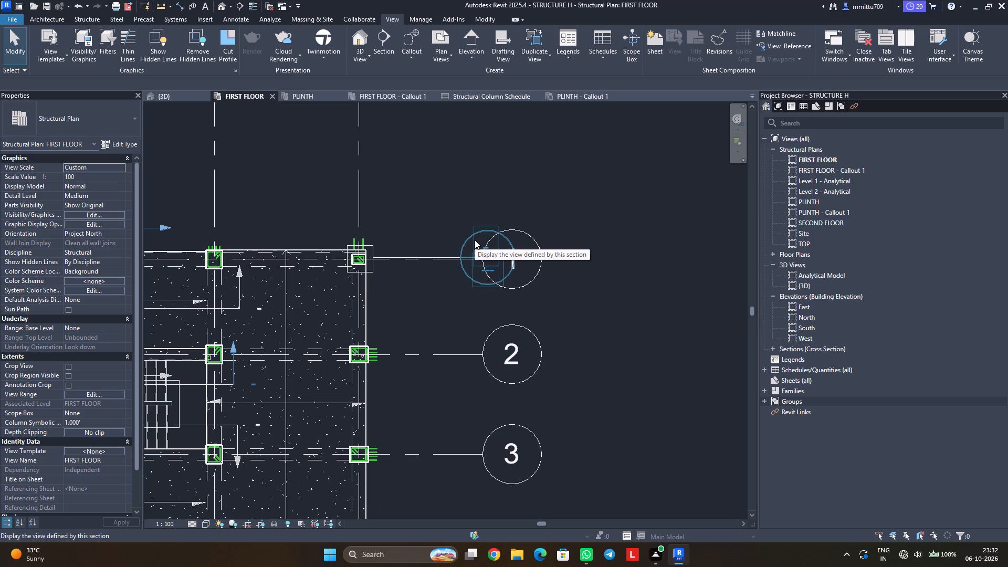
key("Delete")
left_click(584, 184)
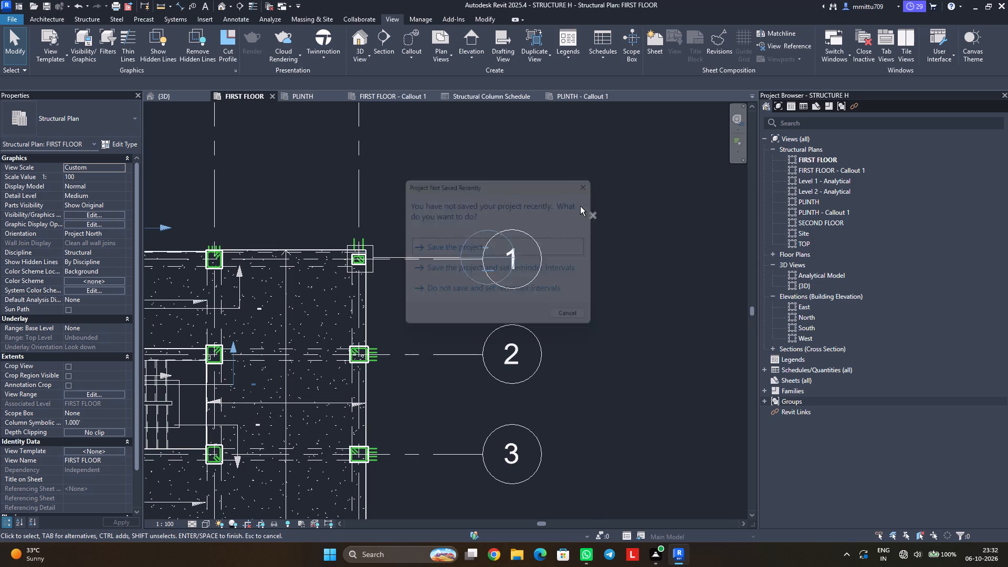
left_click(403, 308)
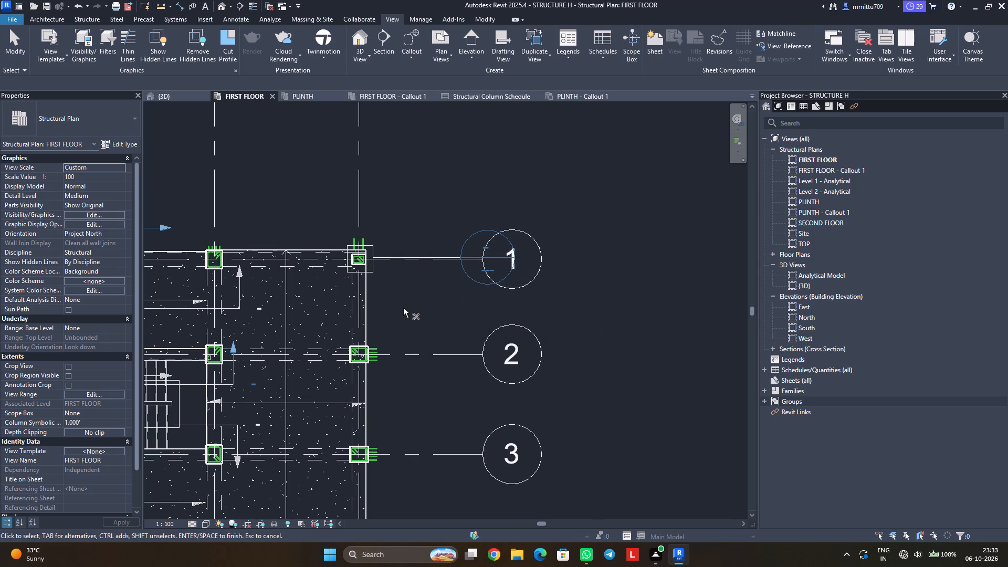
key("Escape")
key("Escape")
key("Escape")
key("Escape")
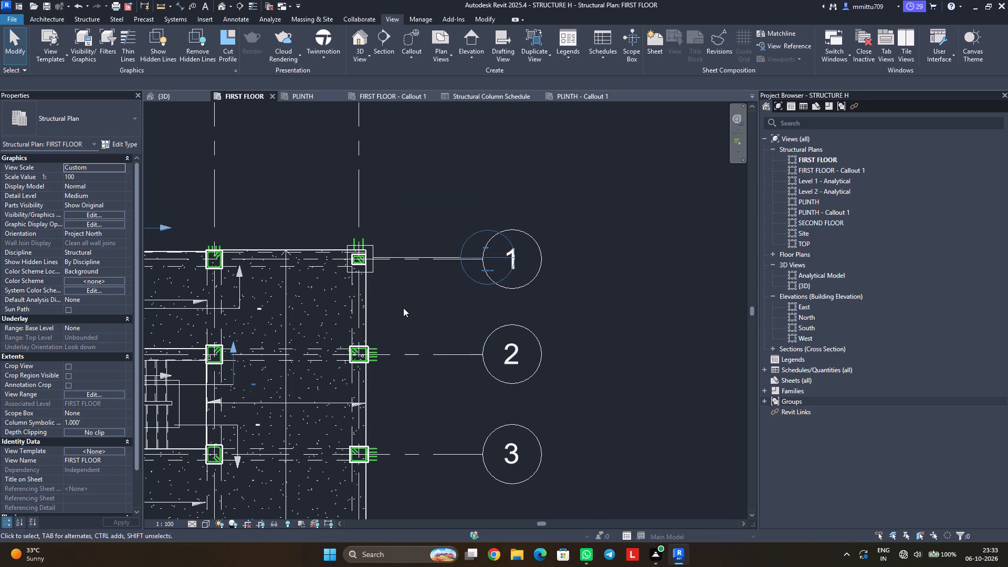
Examine the first floor structural plan across grids A to E and 1 to 4.
scroll(380, 219, "down", 2)
scroll(395, 230, "up", 1)
scroll(397, 233, "down", 1)
scroll(428, 311, "down", 1)
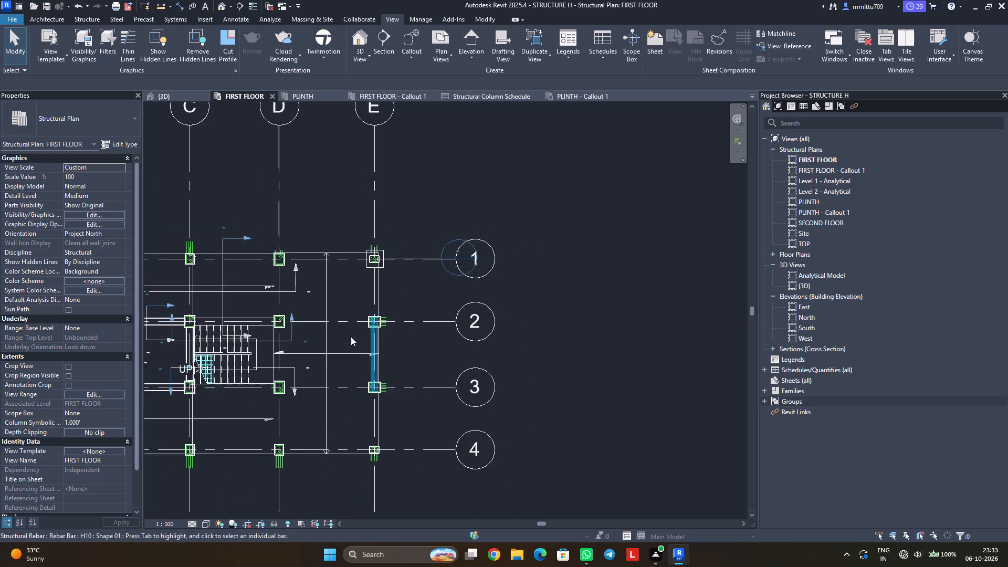
middle_click_drag(351, 337, 470, 337)
scroll(460, 340, "up", 1)
scroll(406, 345, "down", 2)
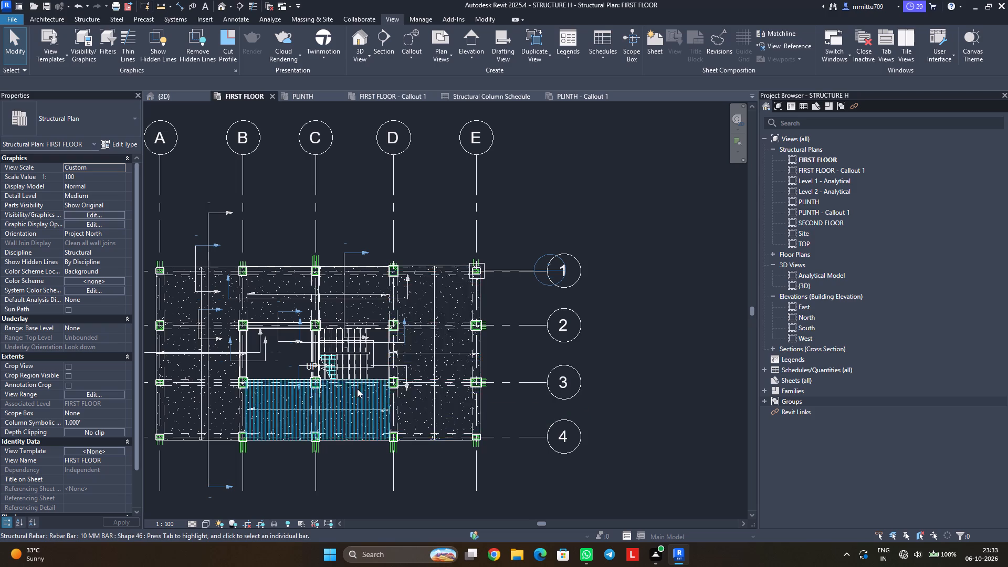
scroll(357, 388, "down", 1)
middle_click_drag(357, 388, 436, 362)
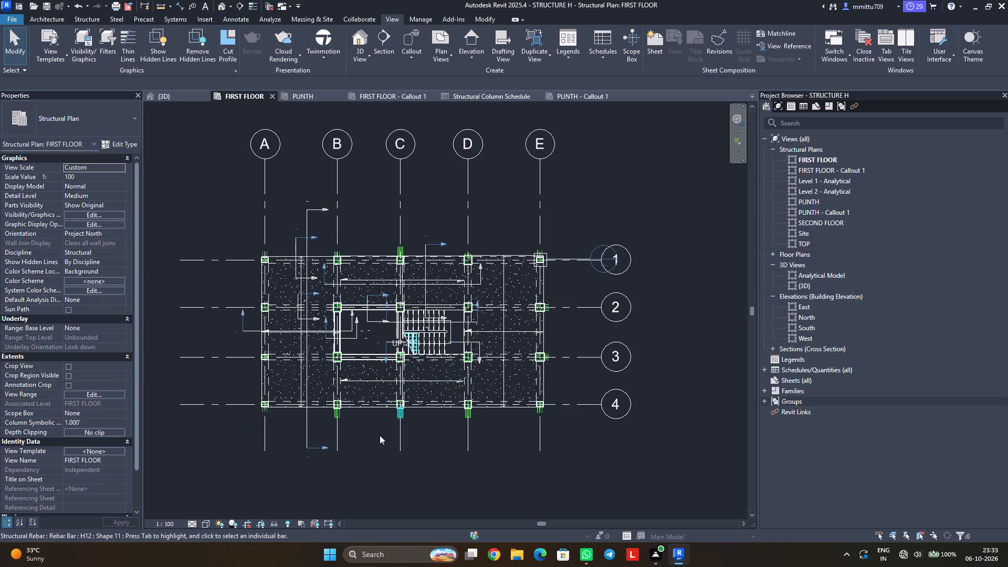
middle_click_drag(379, 433, 388, 391)
scroll(388, 391, "up", 1)
scroll(388, 391, "down", 1)
middle_click_drag(388, 401, 394, 413)
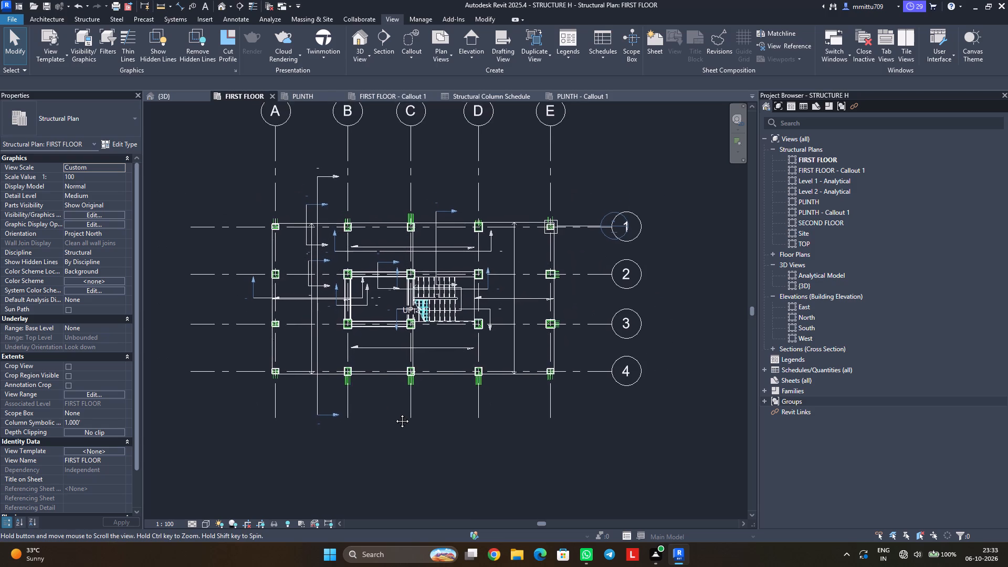
middle_click_drag(394, 413, 407, 425)
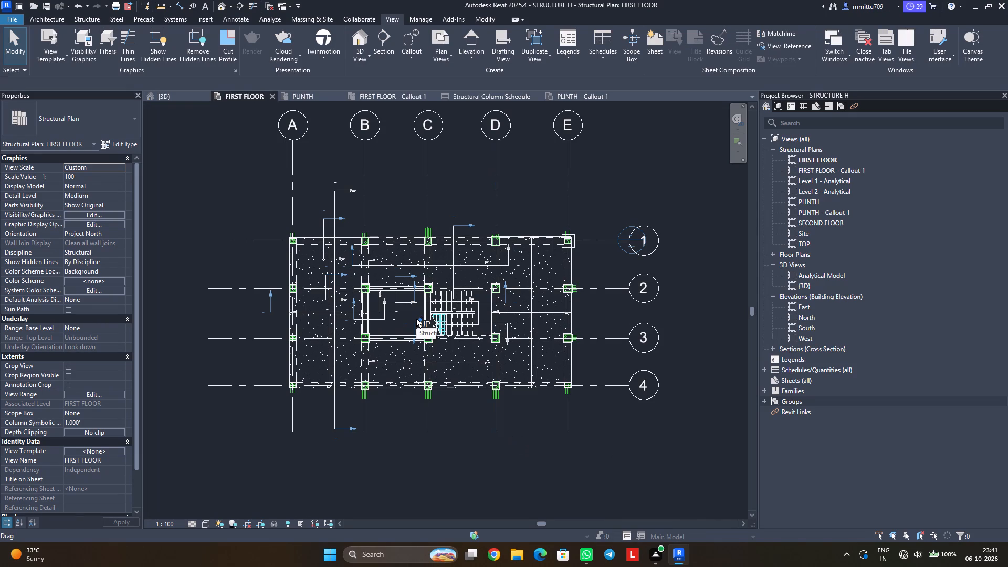
Save the project.
key("ctrl+s")
key("ctrl+s")
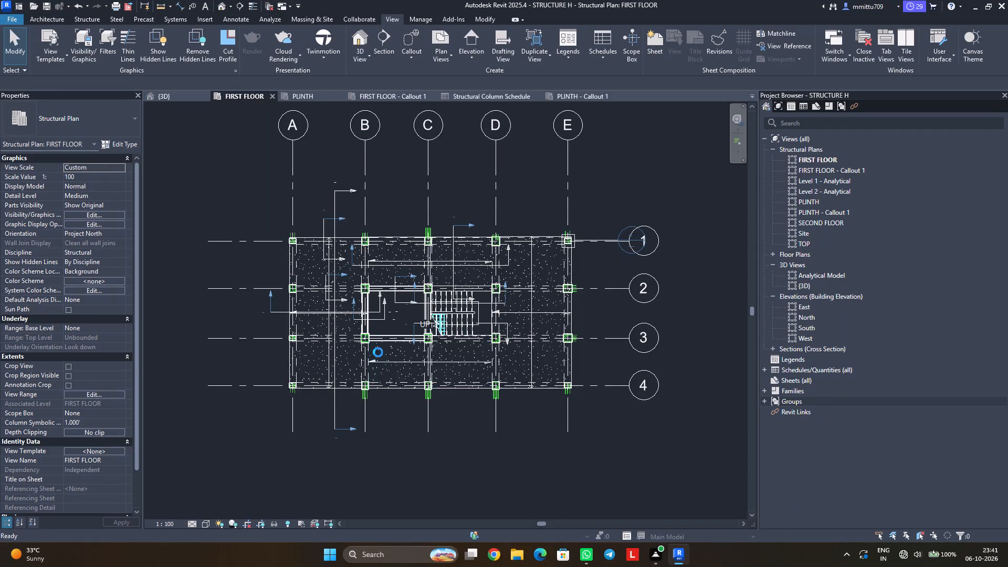
Export the current first floor plan view to PDF as STRUCTURE H in the Downloads folder.
left_click(125, 6)
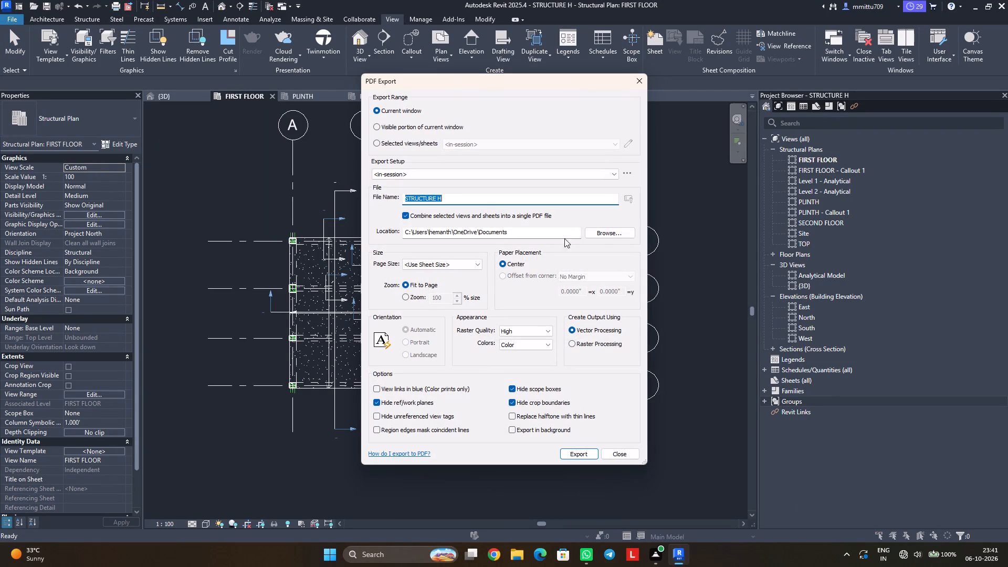
left_click(598, 232)
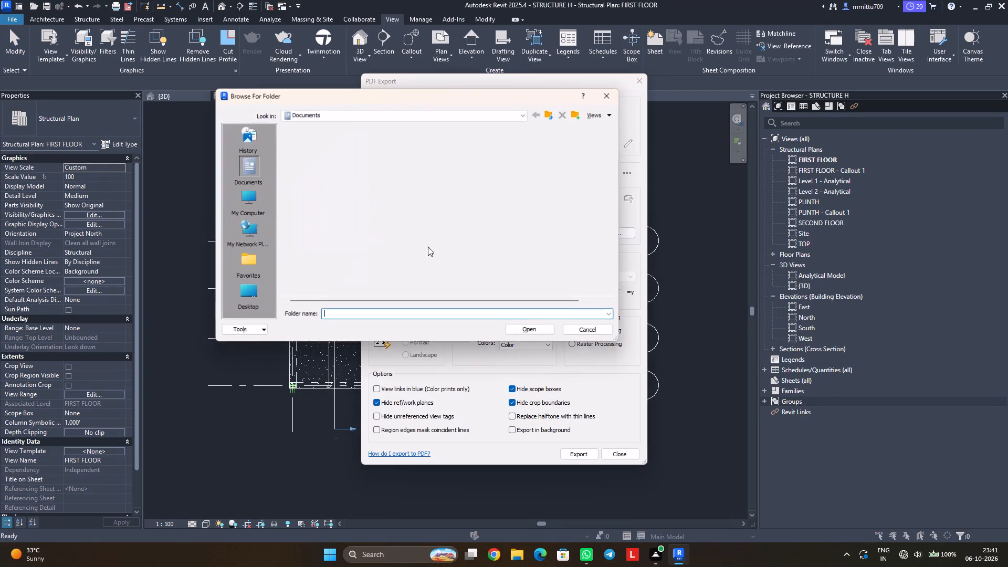
left_click(310, 112)
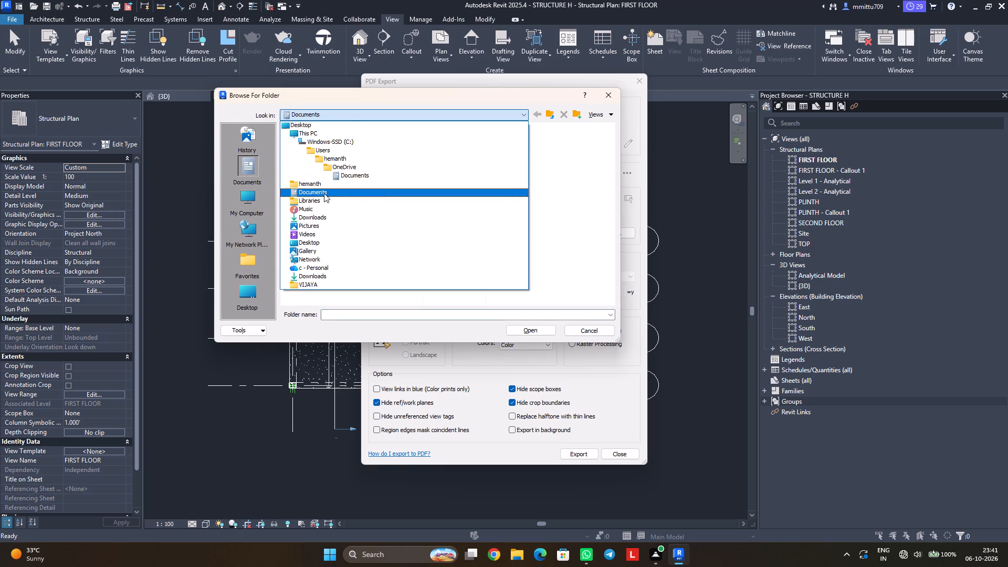
left_click(324, 193)
left_click(328, 114)
left_click(323, 183)
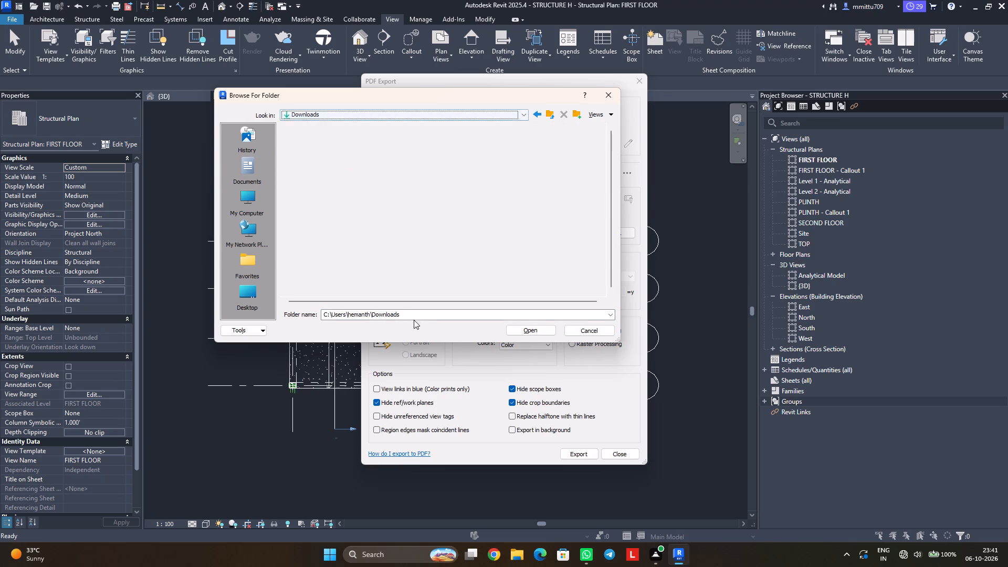
left_click(526, 333)
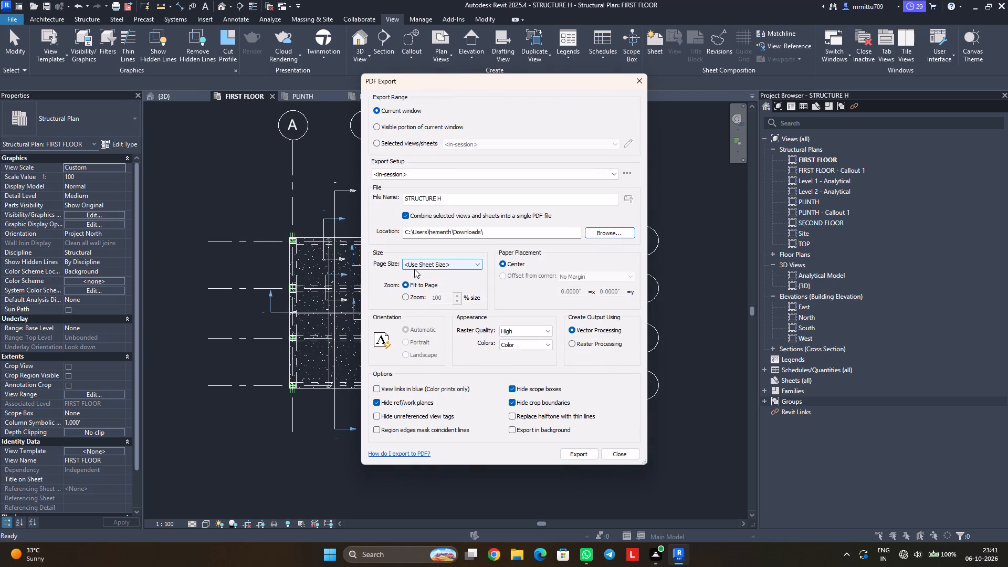
left_click(570, 454)
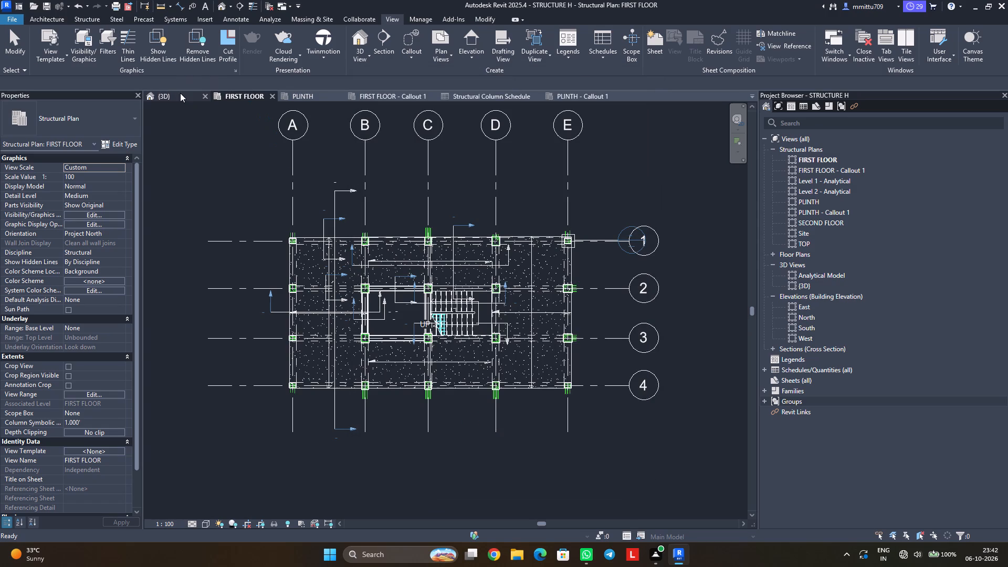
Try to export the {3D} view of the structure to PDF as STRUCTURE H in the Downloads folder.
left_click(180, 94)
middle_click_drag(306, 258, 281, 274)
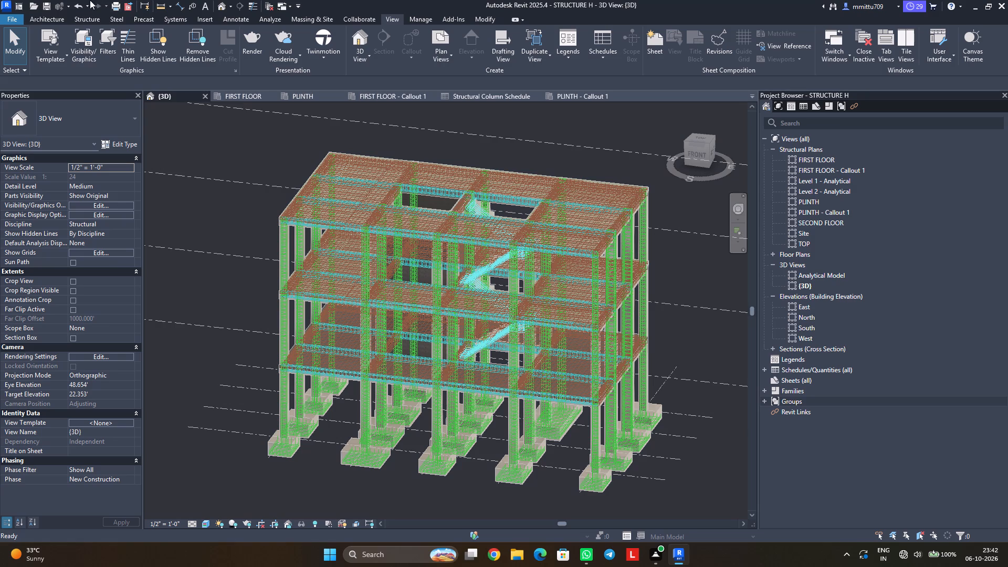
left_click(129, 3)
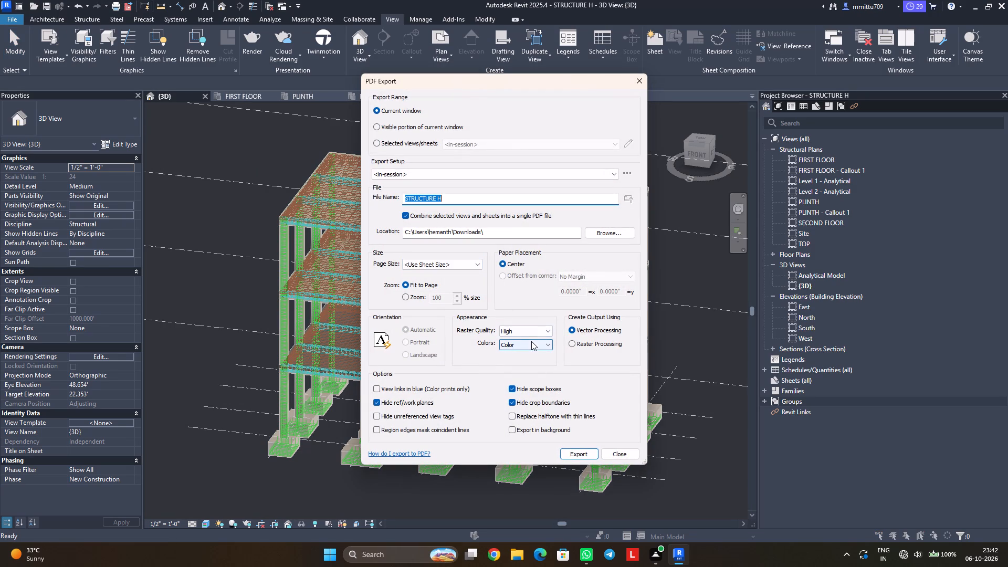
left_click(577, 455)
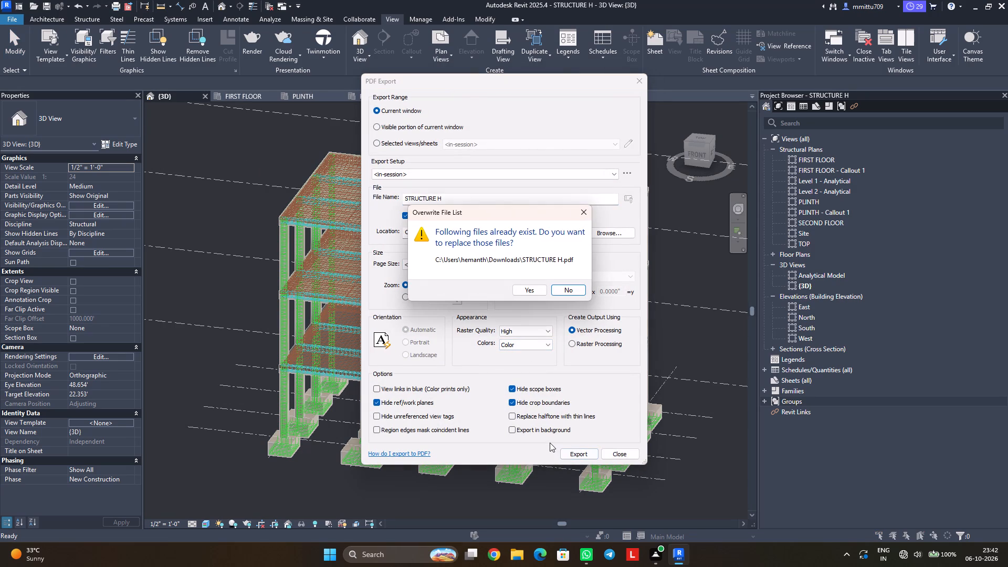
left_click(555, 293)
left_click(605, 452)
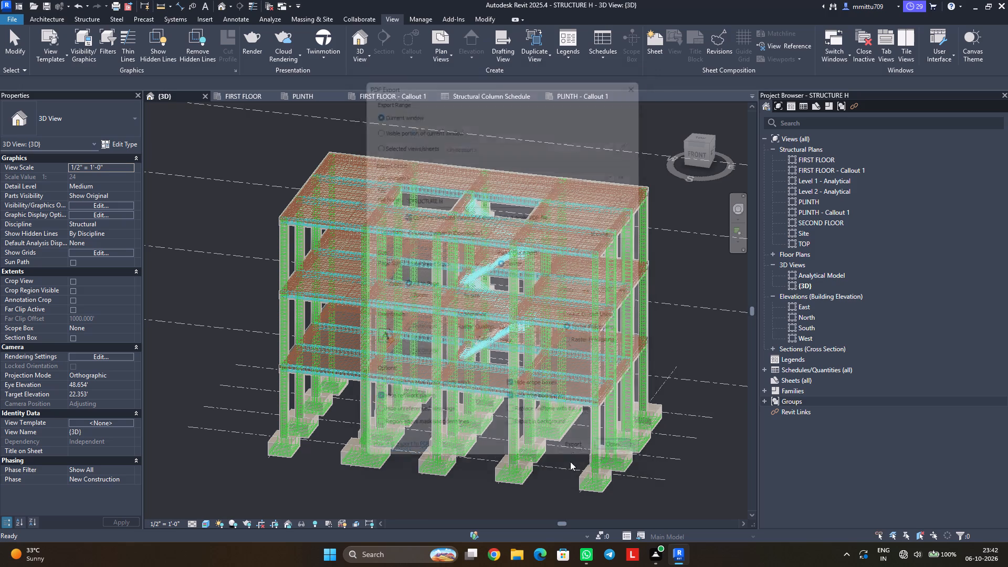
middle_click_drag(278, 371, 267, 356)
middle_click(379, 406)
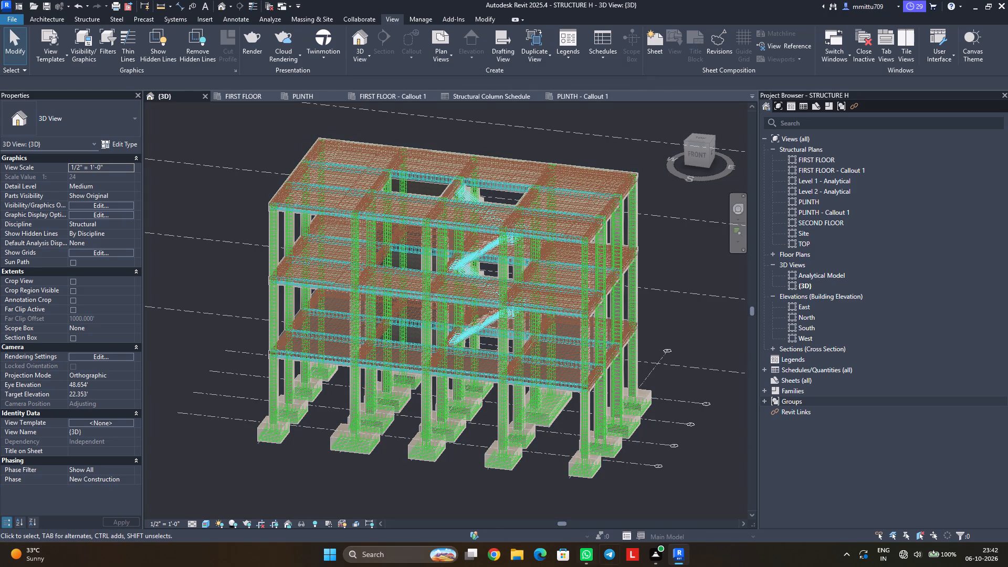